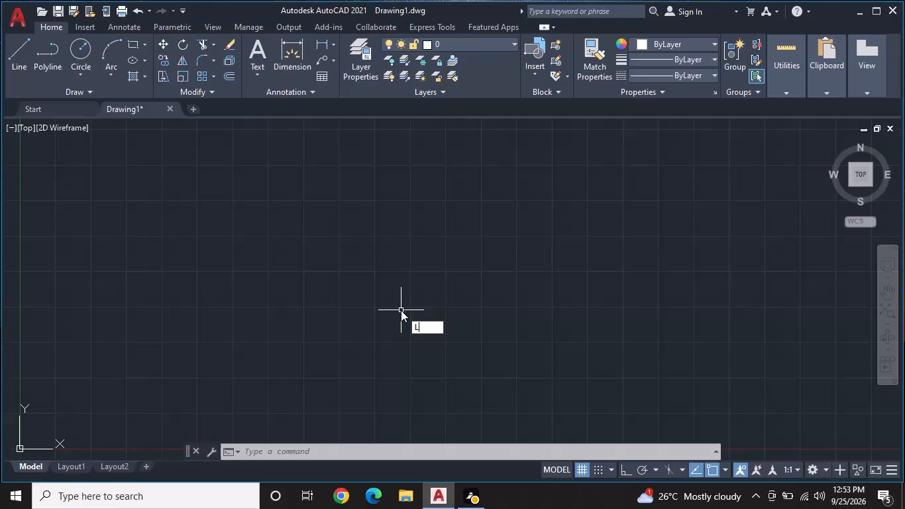
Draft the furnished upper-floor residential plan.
Draw a vertical line 9'10" long straight downward from a point up and to the right of the origin, with Ortho on.
key(space)
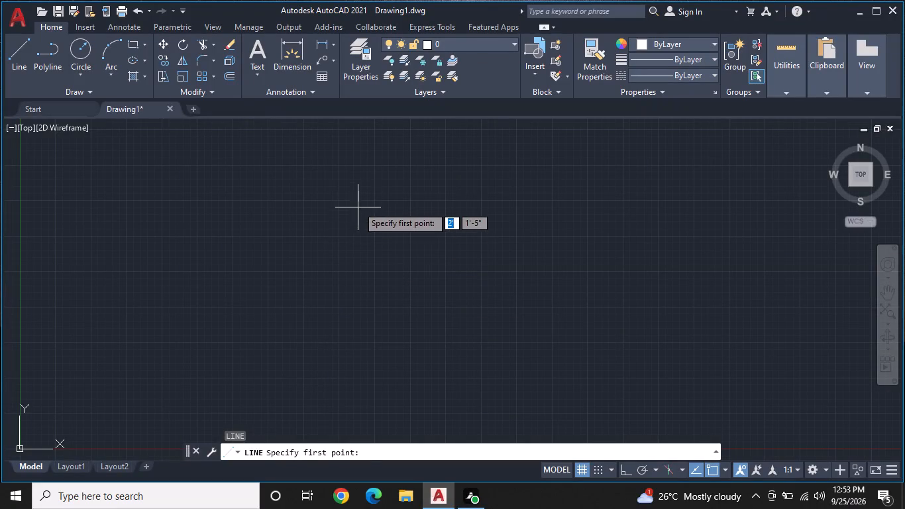
click(357, 184)
key(F8)
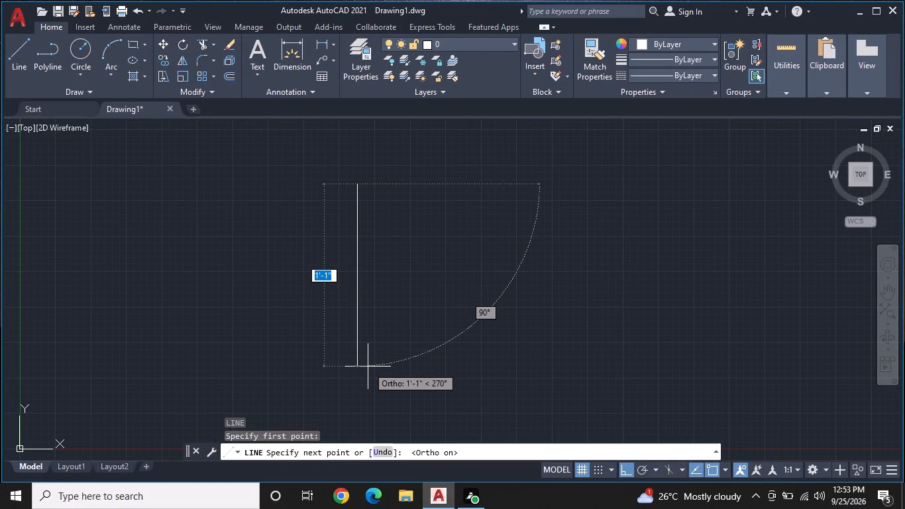
text(9')
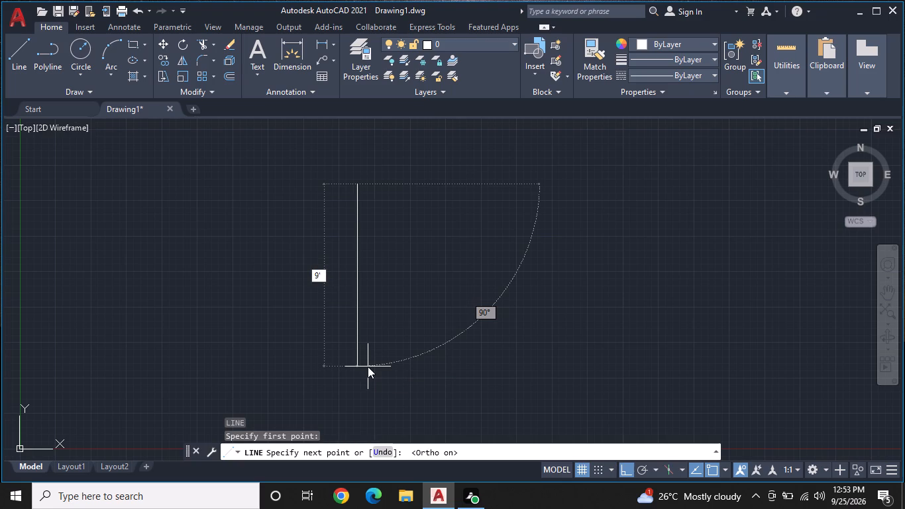
key(Up)
key(BackSpace)
key(BackSpace)
key(BackSpace)
key(BackSpace)
key(BackSpace)
key(BackSpace)
key(BackSpace)
key(BackSpace)
key(BackSpace)
key(BackSpace)
key(BackSpace)
key(BackSpace)
key(BackSpace)
key(BackSpace)
key(BackSpace)
key(BackSpace)
key(BackSpace)
key(BackSpace)
key(BackSpace)
key(BackSpace)
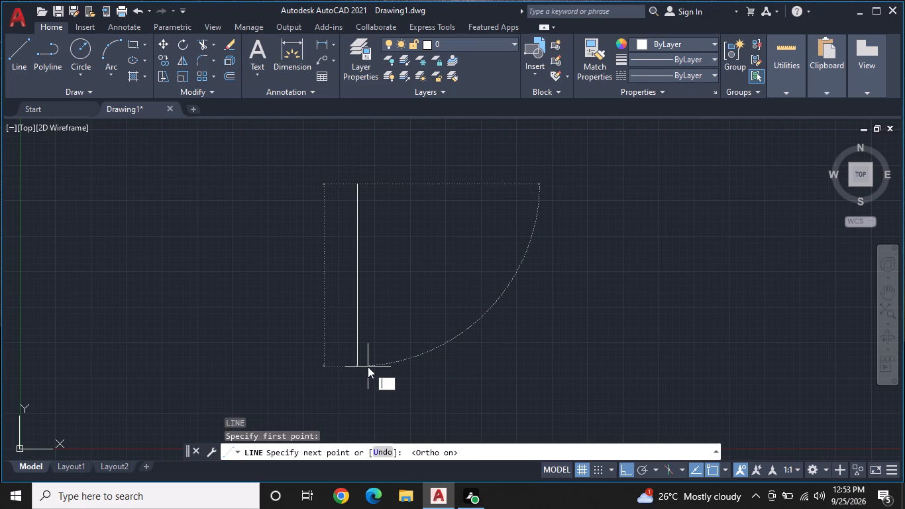
text(9')
text(10")
key(Return)
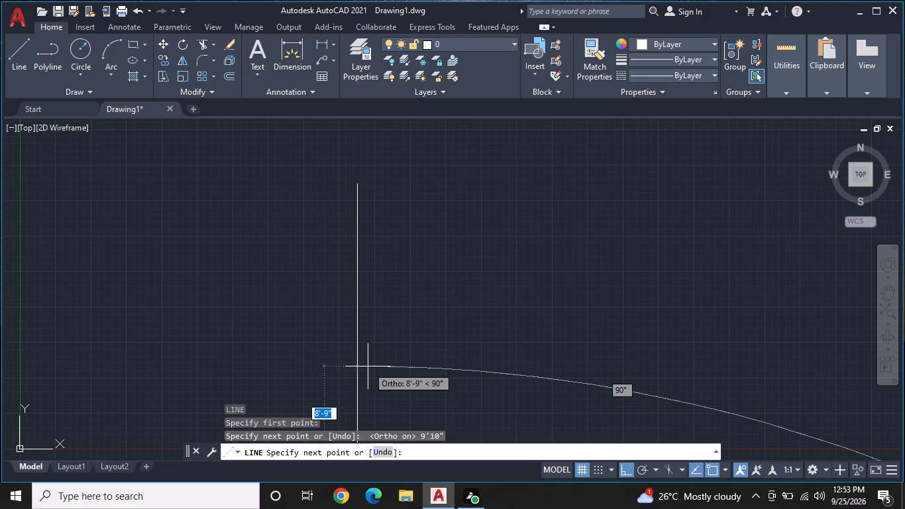
key(Escape)
Move the vertical line freely up and to the right, away from the origin, placing its lower end at about 16'-10", 11'.
scroll(392, 255, down, 3)
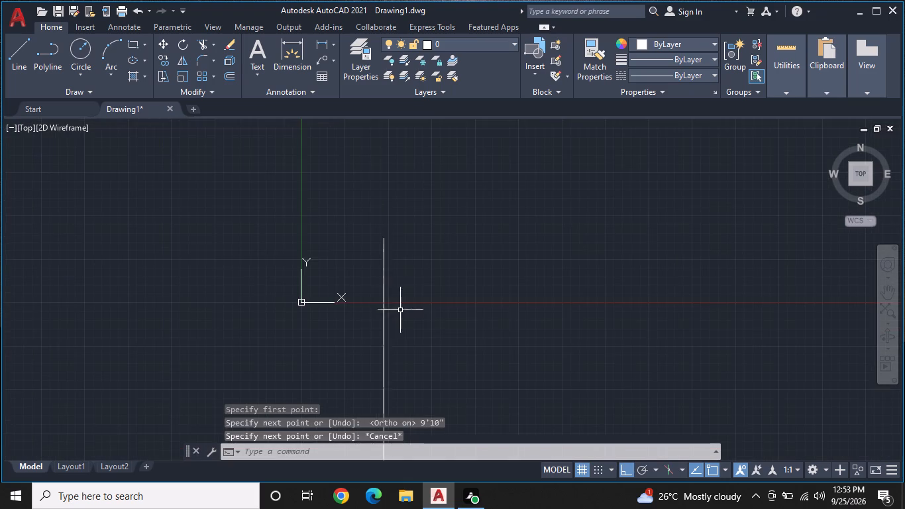
middle_drag(402, 317, 394, 231)
scroll(394, 231, down, 2)
click(387, 246)
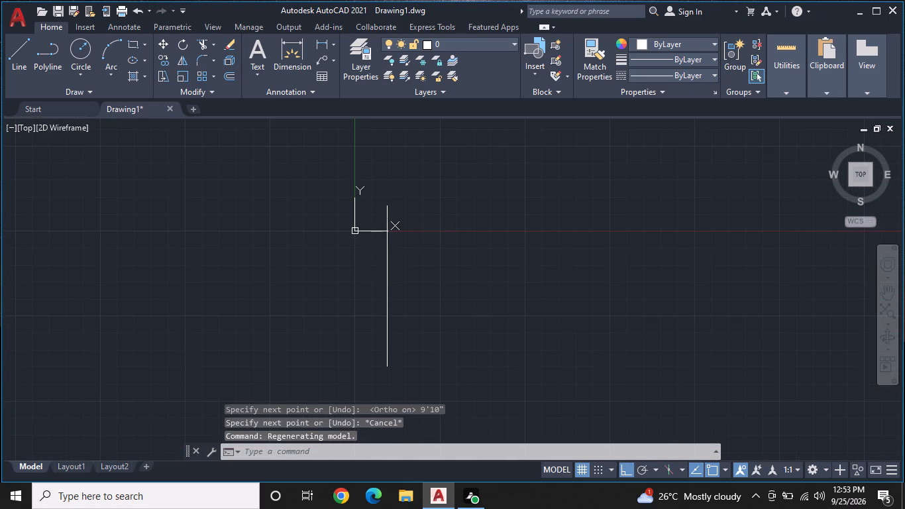
click(389, 205)
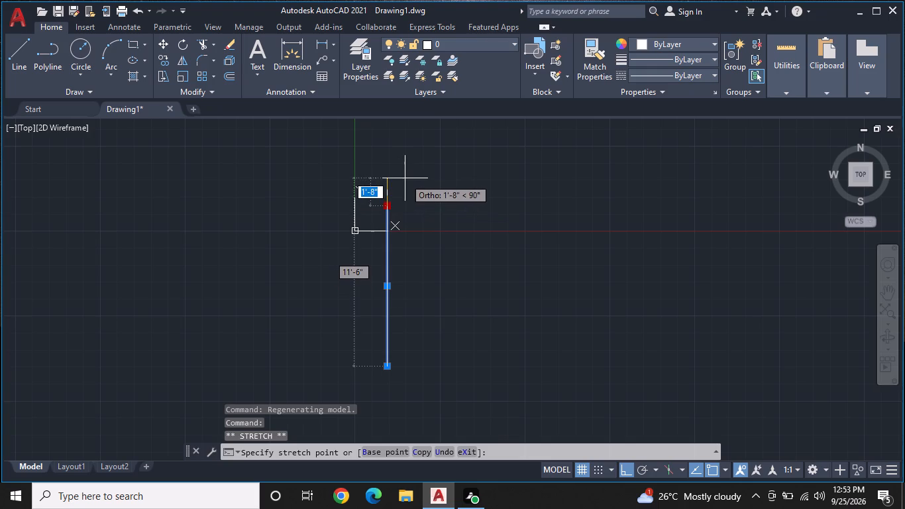
key(Escape)
right_click(380, 335)
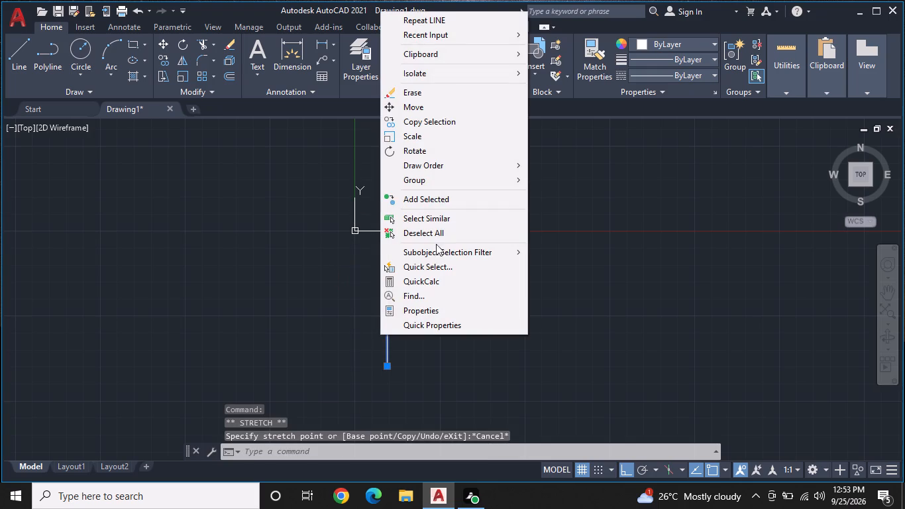
click(439, 106)
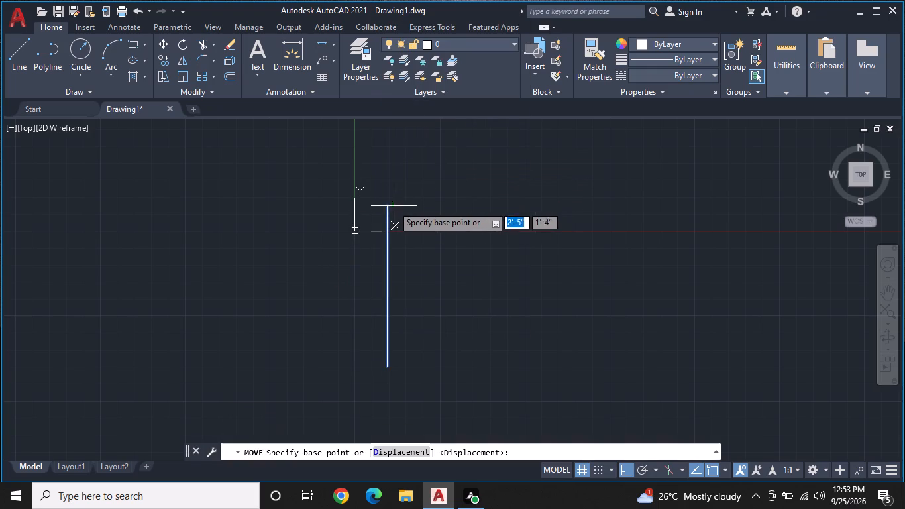
click(388, 206)
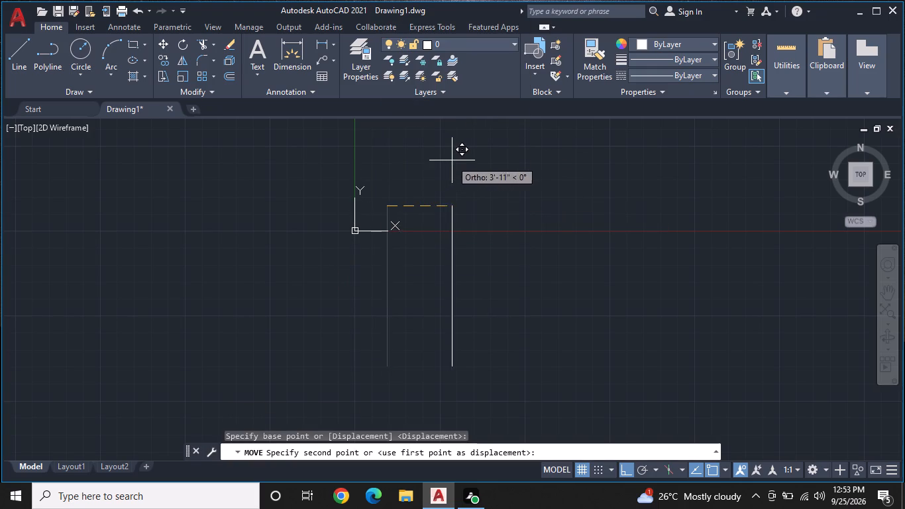
scroll(460, 154, down, 4)
middle_drag(460, 166, 392, 411)
scroll(443, 322, up, 1)
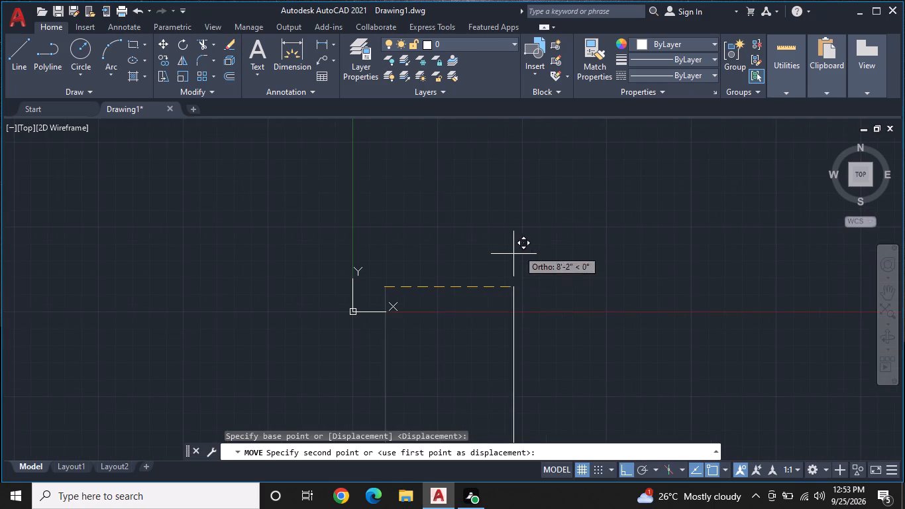
middle_drag(543, 191, 486, 298)
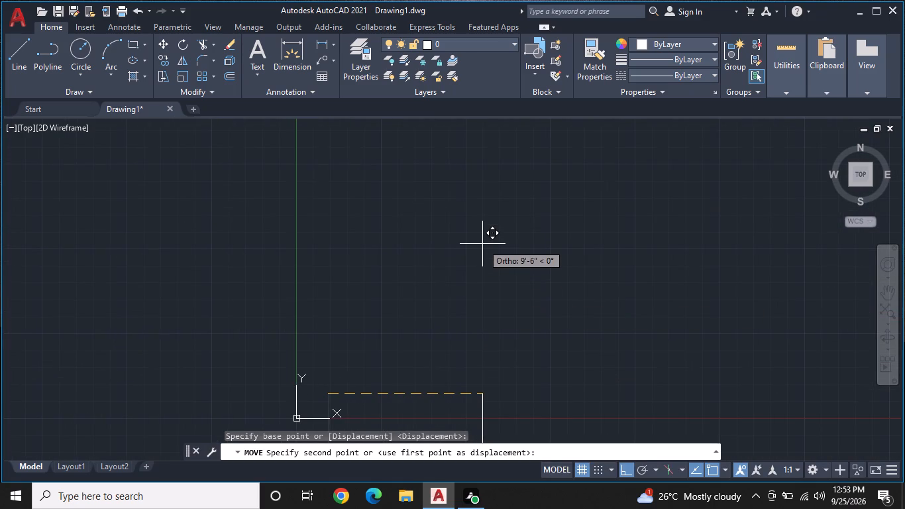
key(F8)
scroll(486, 221, down, 3)
middle_drag(501, 200, 484, 227)
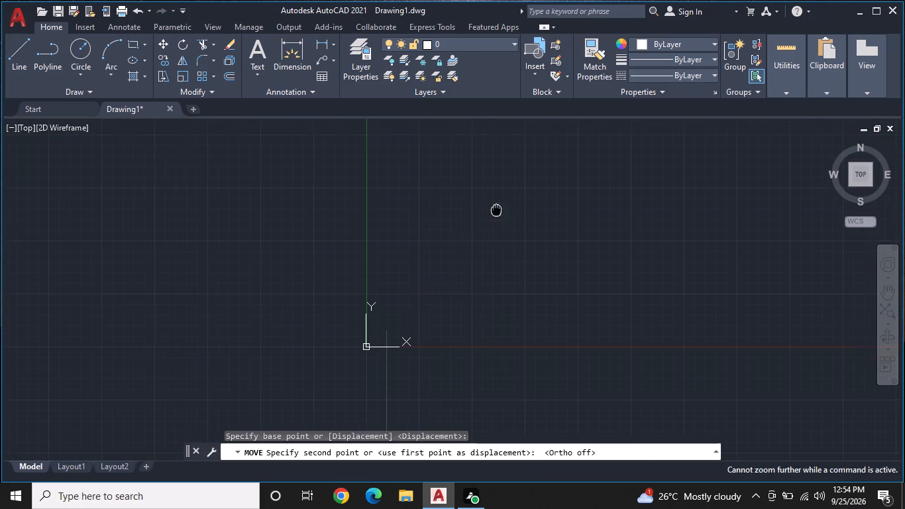
middle_drag(484, 227, 376, 368)
click(522, 160)
Draw a horizontal line 13'5" long to the right from the lower end of the vertical line, with Ortho on.
scroll(553, 171, up, 1)
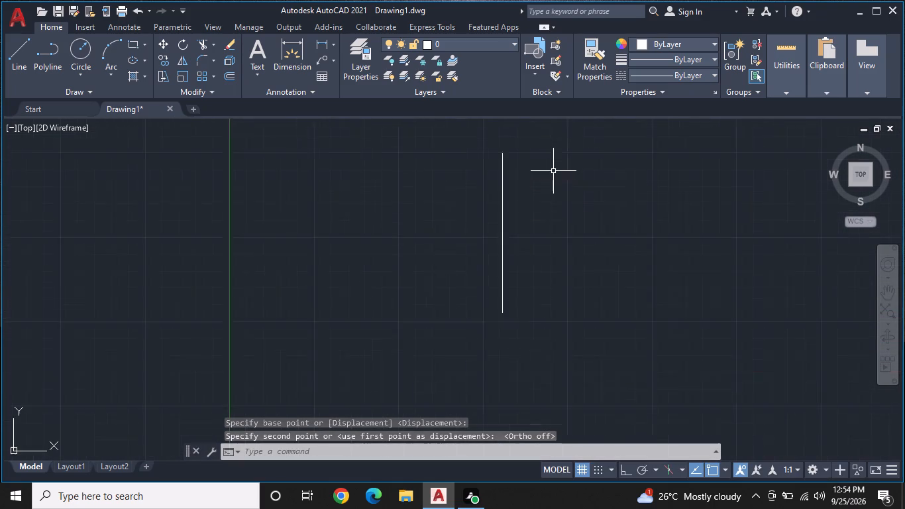
scroll(553, 171, up, 1)
middle_drag(545, 198, 363, 184)
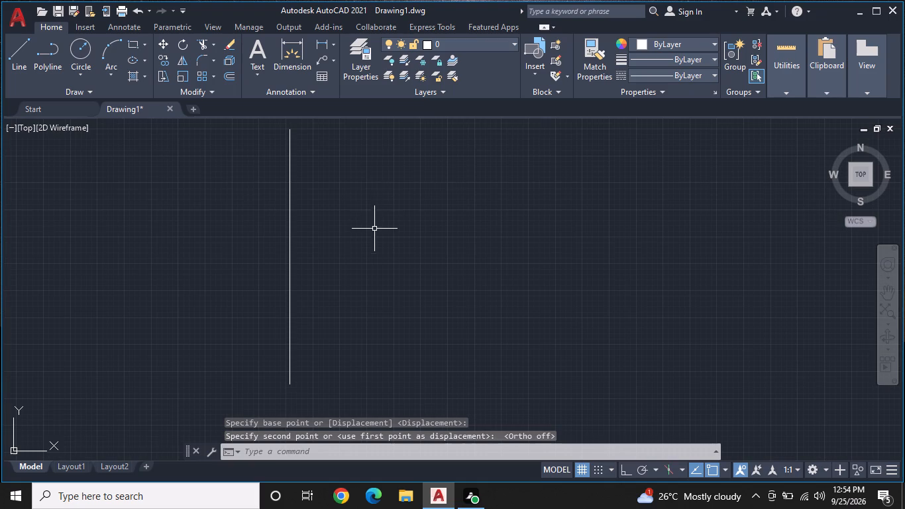
middle_drag(376, 239, 459, 175)
key(l)
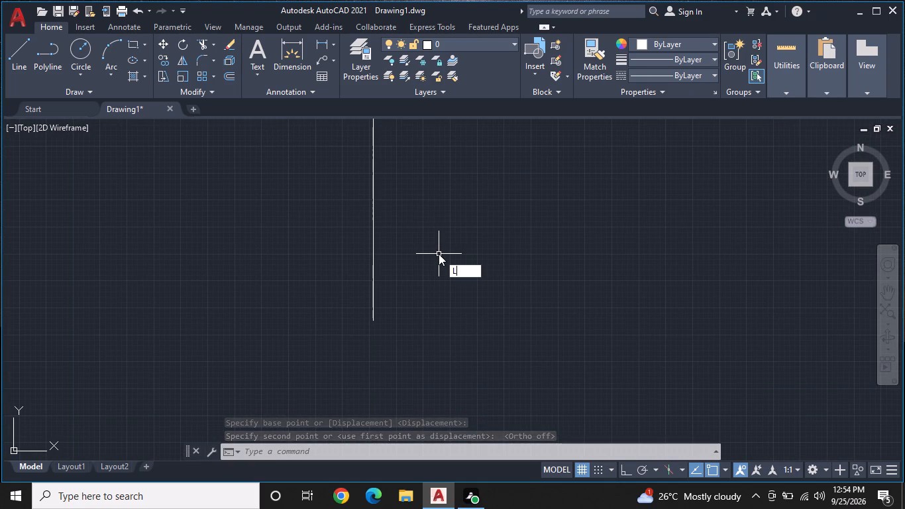
key(space)
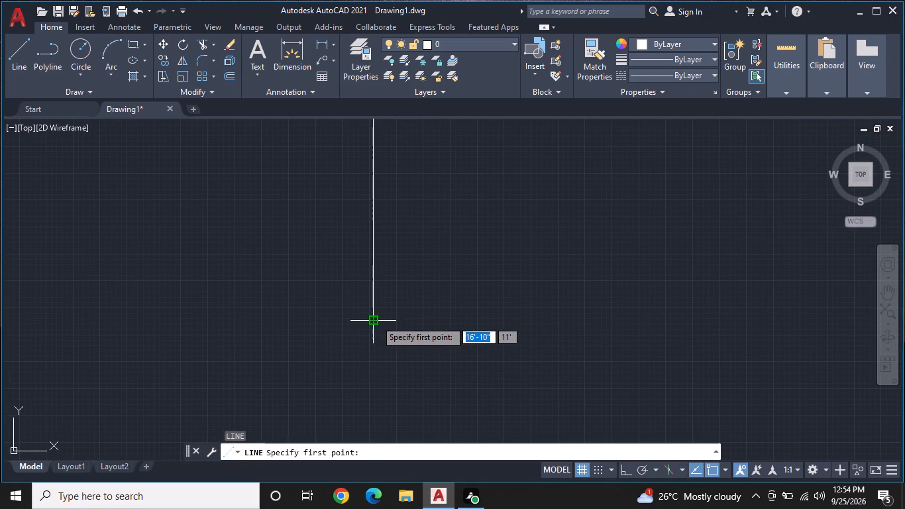
click(376, 320)
key(F8)
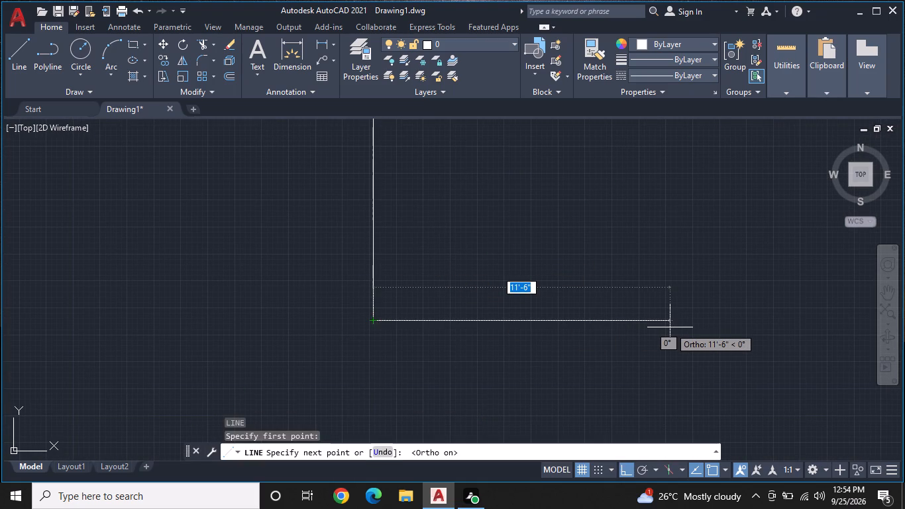
text(13')
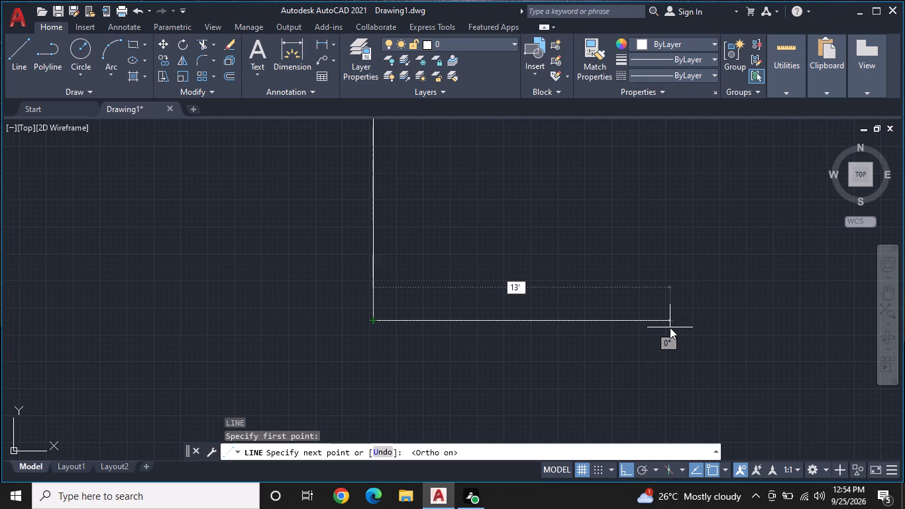
key(5)
key(shift+quotedbl)
key(Return)
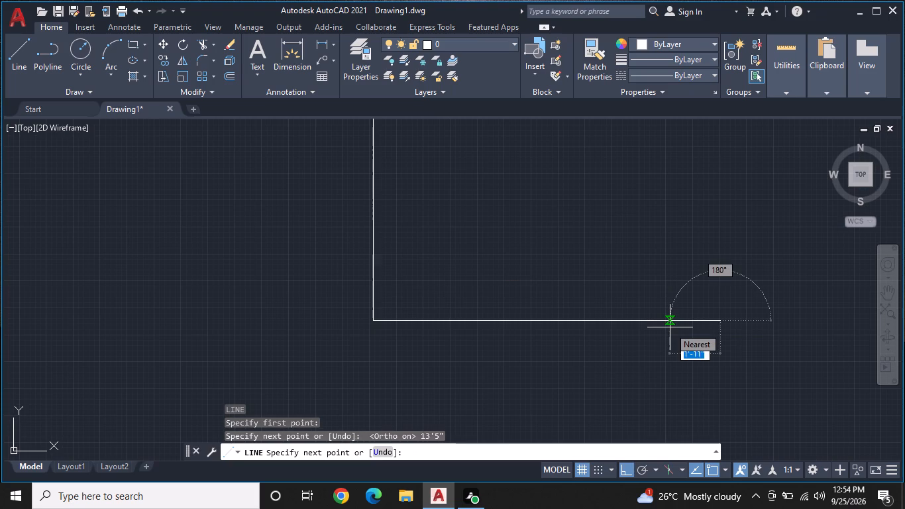
Continue the outline with a 9'10" line upward and a 13'5" line back to the left, closing the rectangle.
text(9')
text(10)
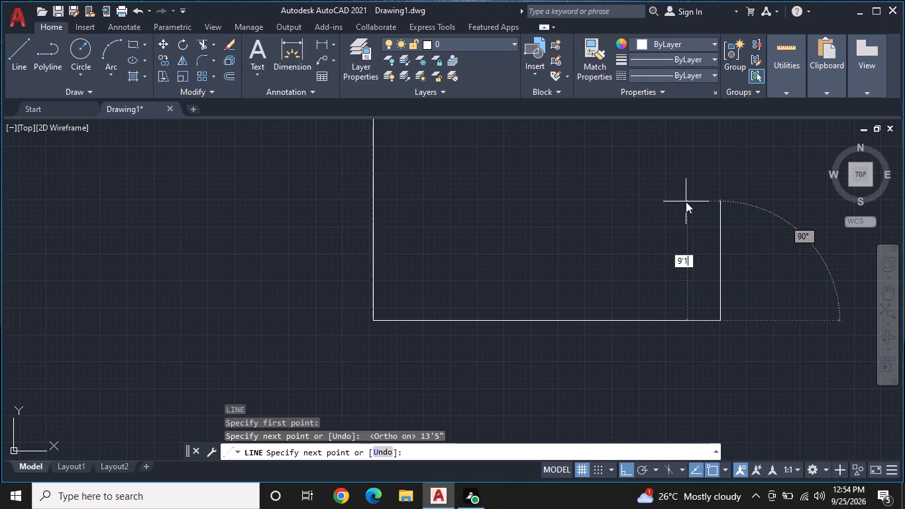
key(shift+quotedbl)
key(Return)
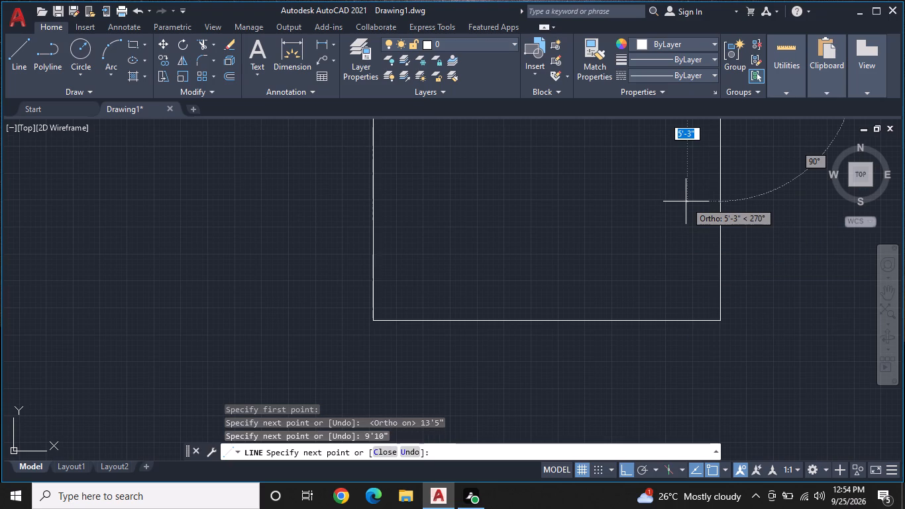
scroll(489, 245, down, 2)
middle_drag(503, 264, 506, 458)
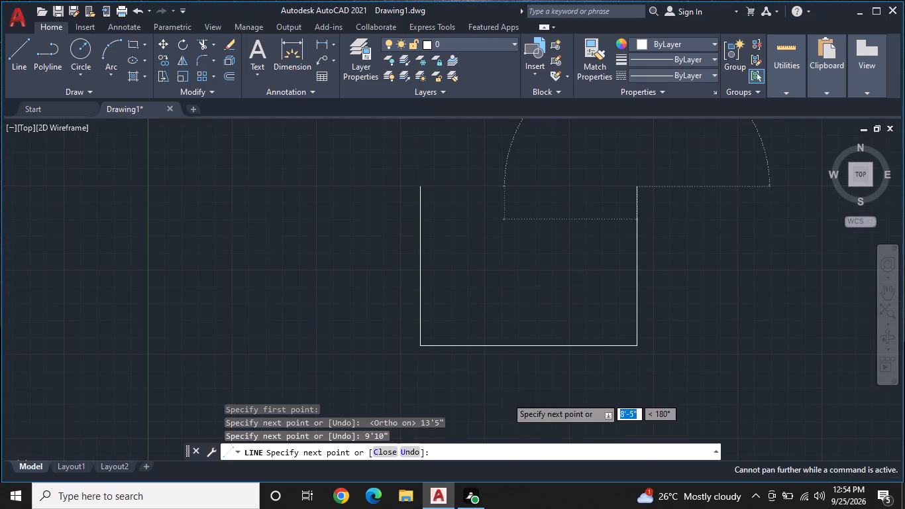
text(13')
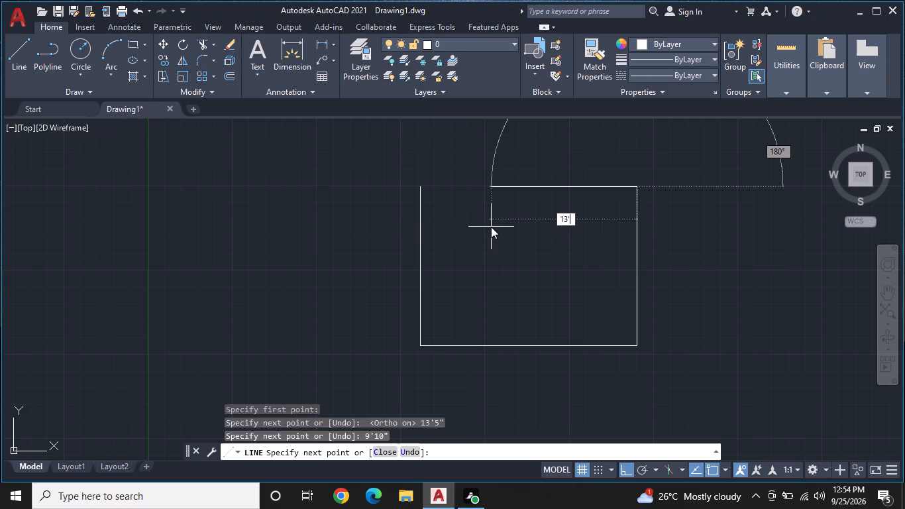
text(5")
key(Return)
key(Escape)
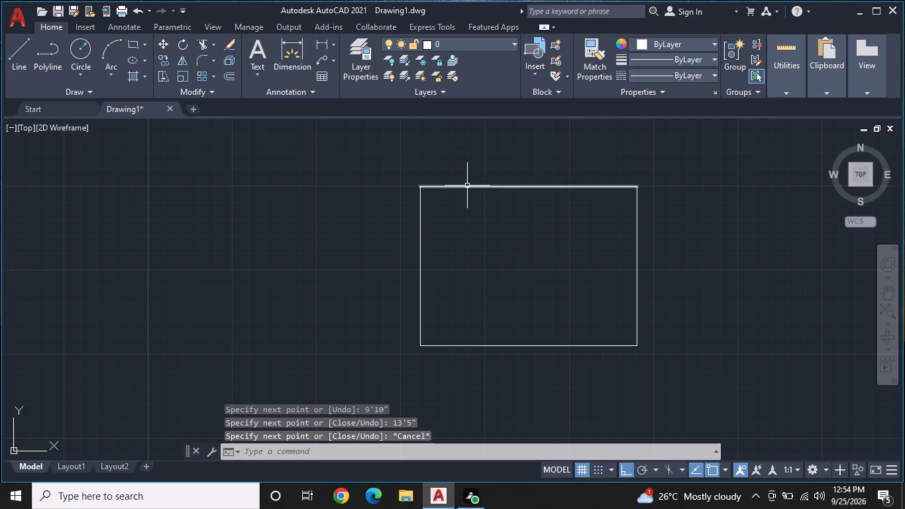
Offset all four sides of the rectangle outward by 9".
click(224, 79)
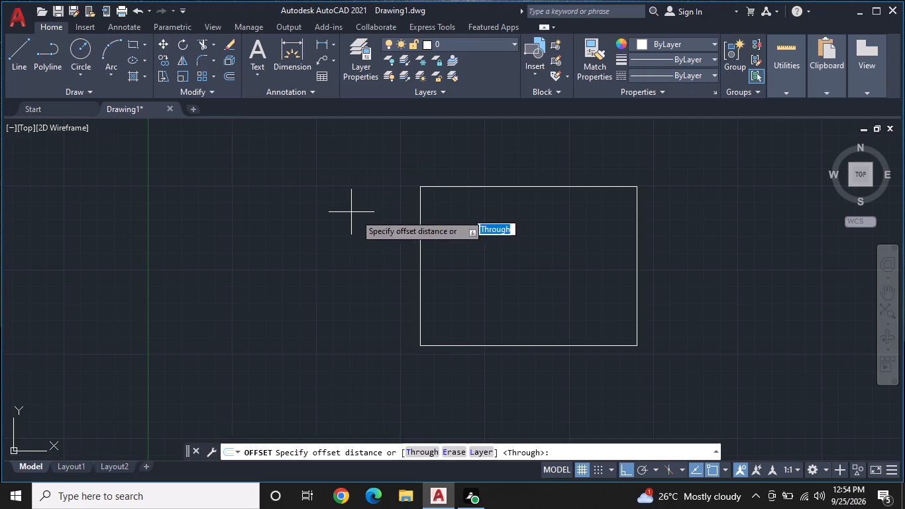
text(9")
key(Return)
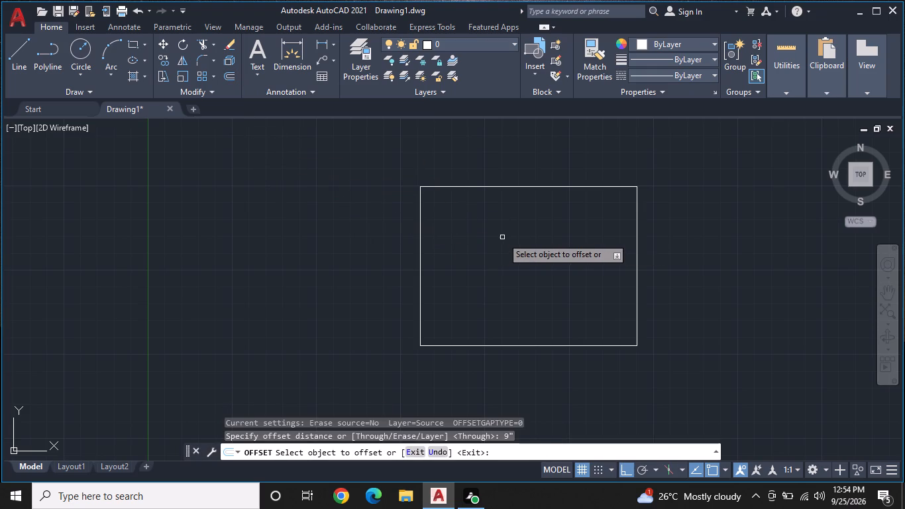
click(537, 188)
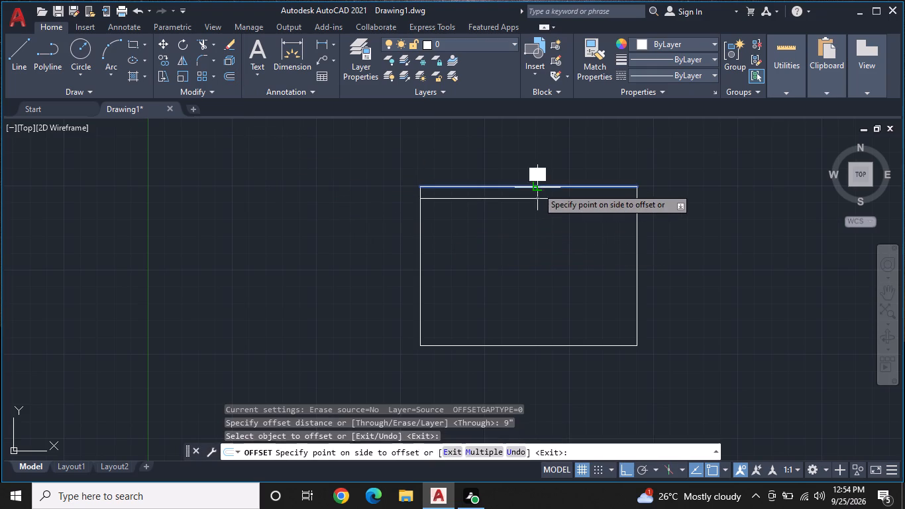
click(544, 152)
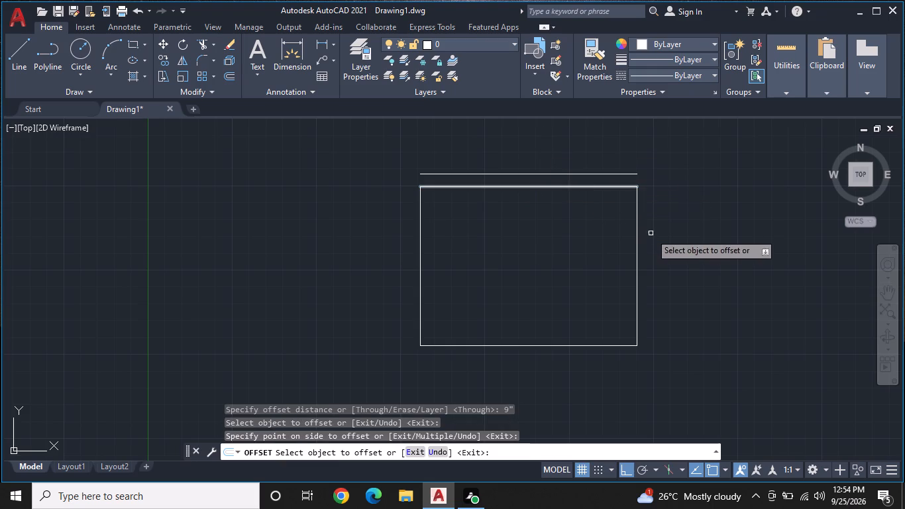
click(639, 258)
click(670, 258)
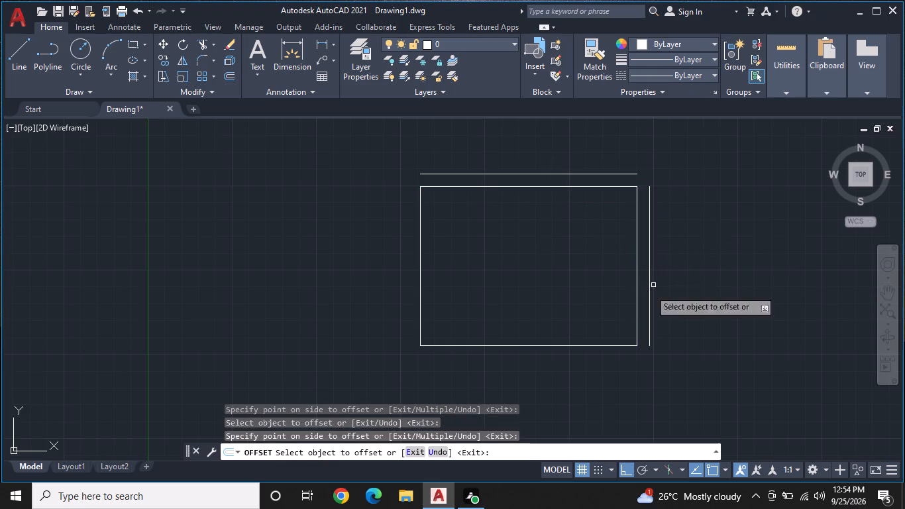
click(595, 344)
click(583, 395)
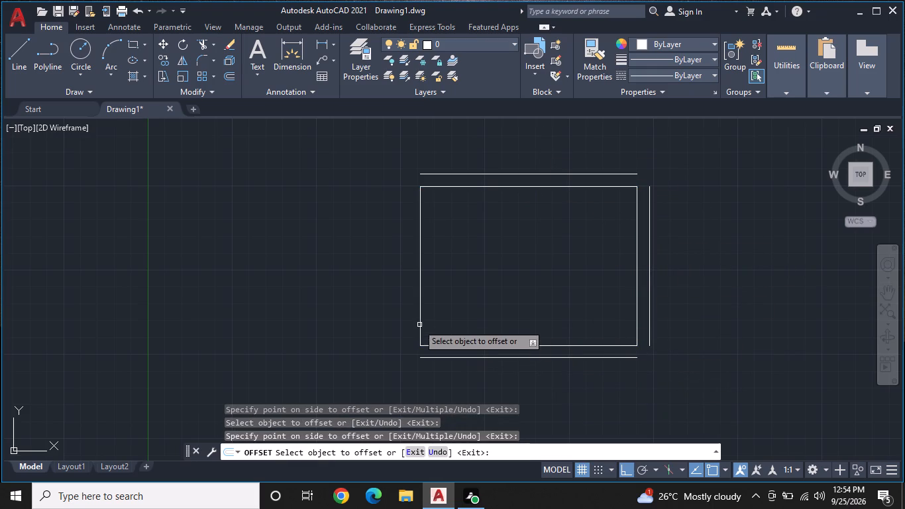
click(421, 297)
click(378, 297)
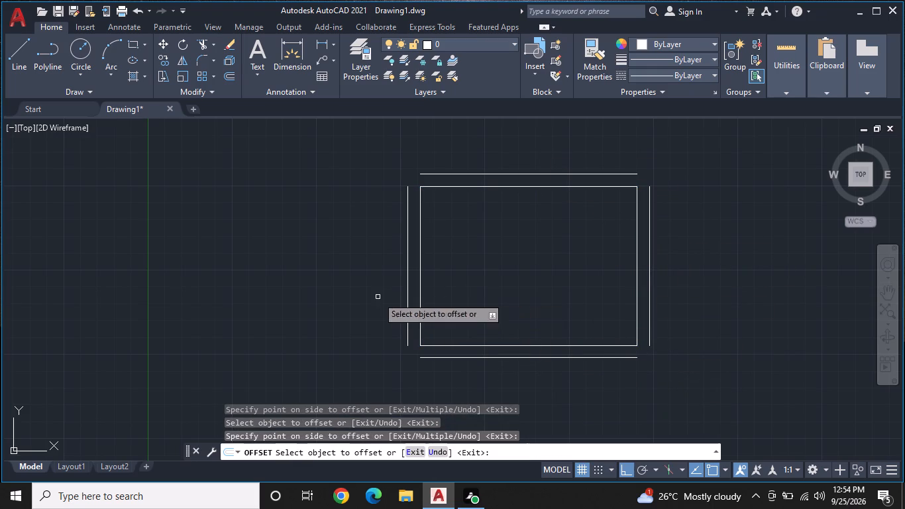
Fillet the two upper corners of the outer wall lines with zero radius so the offset lines meet.
key(Escape)
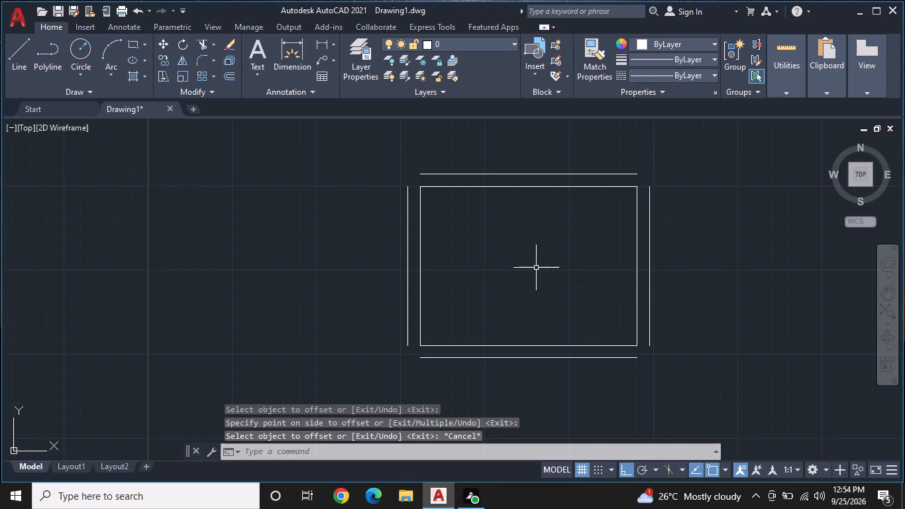
text(FIL)
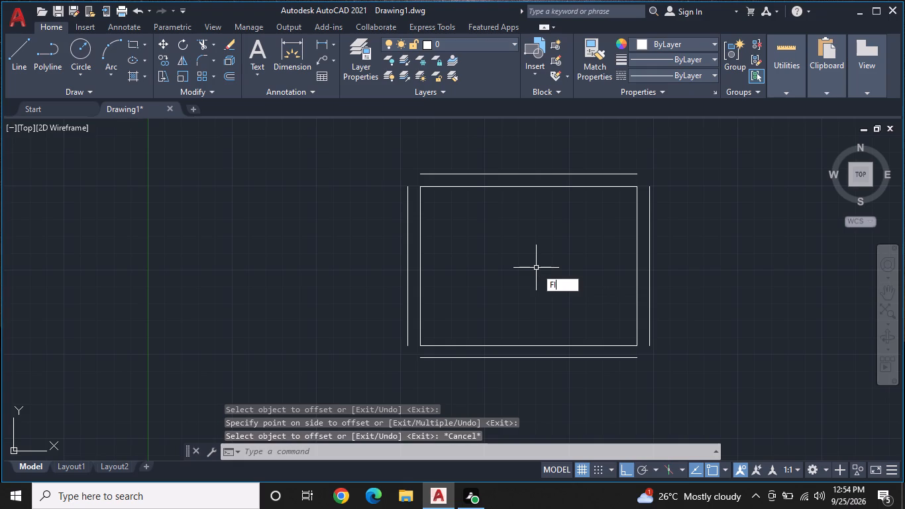
key(space)
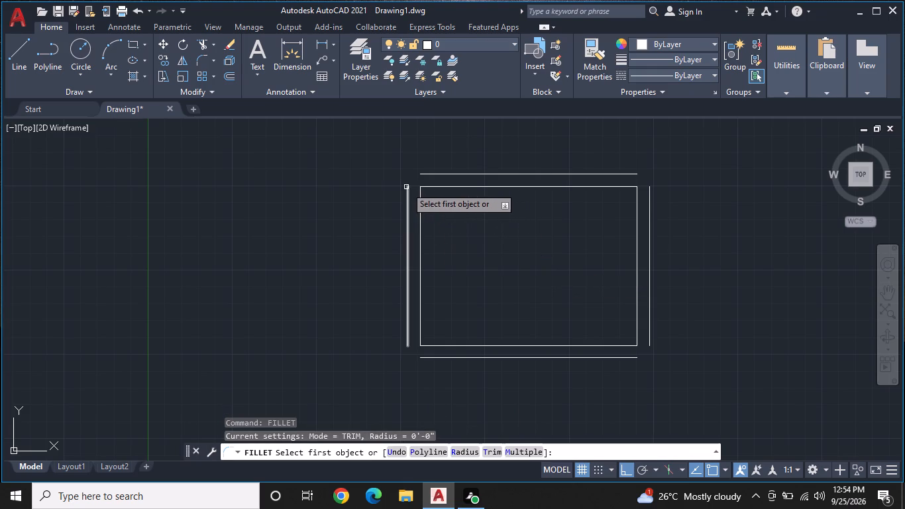
click(406, 187)
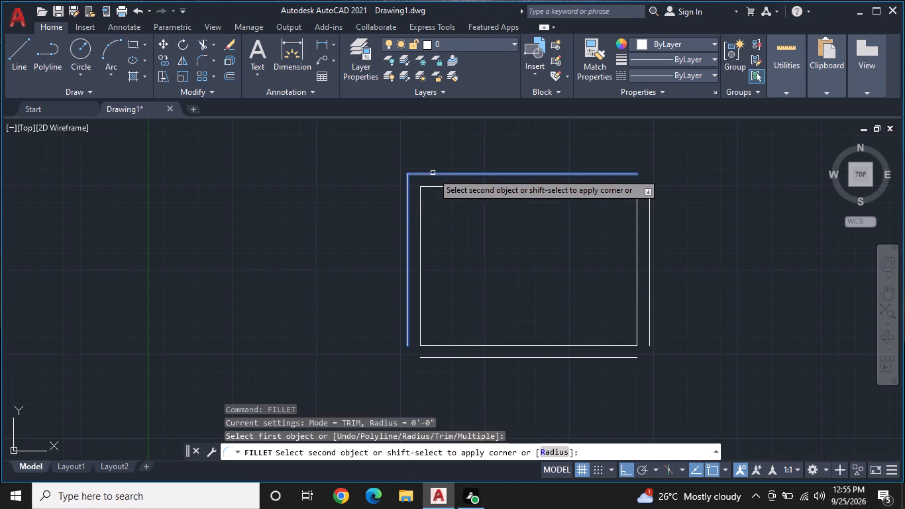
click(433, 173)
right_click(654, 180)
right_click(654, 180)
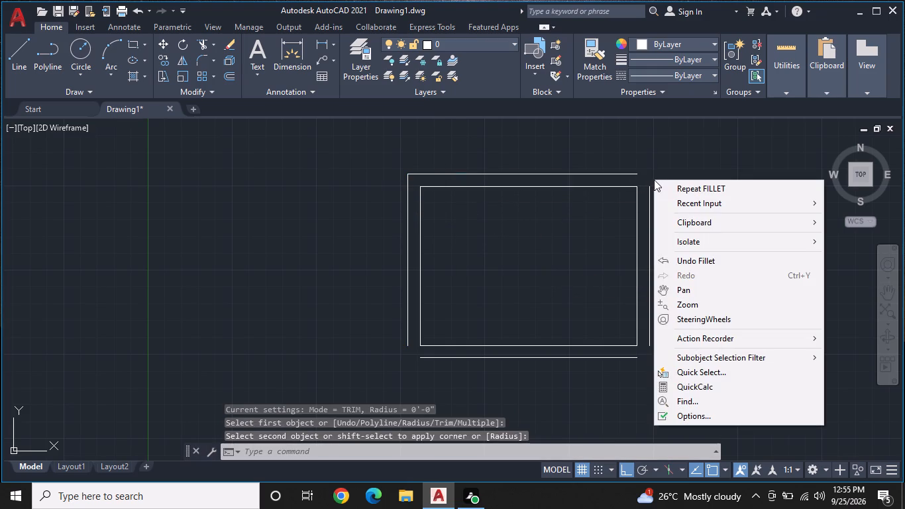
click(686, 182)
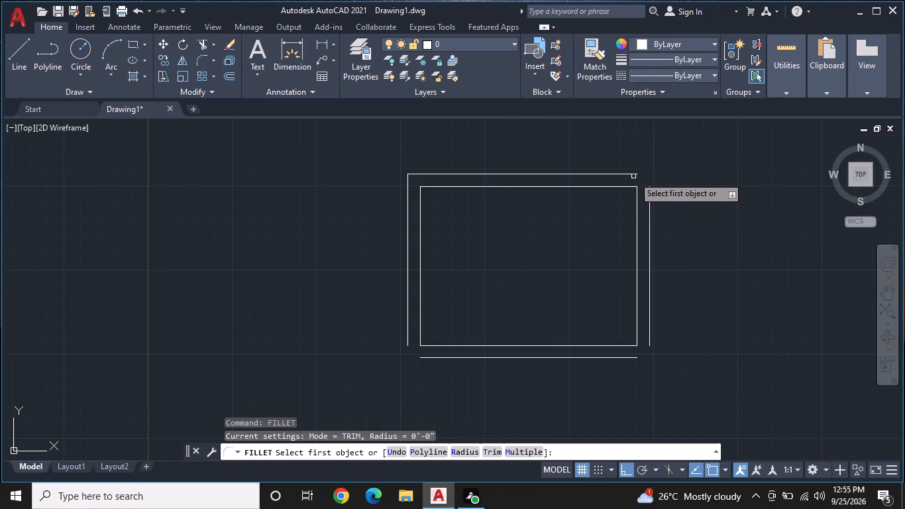
click(633, 176)
click(633, 176)
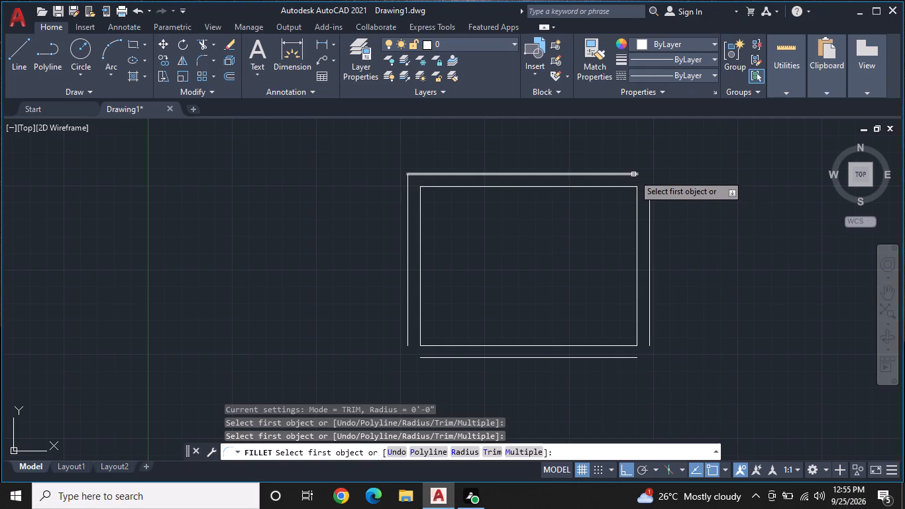
click(633, 174)
click(650, 203)
Fillet the two lower corners of the outer wall lines with zero radius, closing the outer rectangle.
right_click(651, 261)
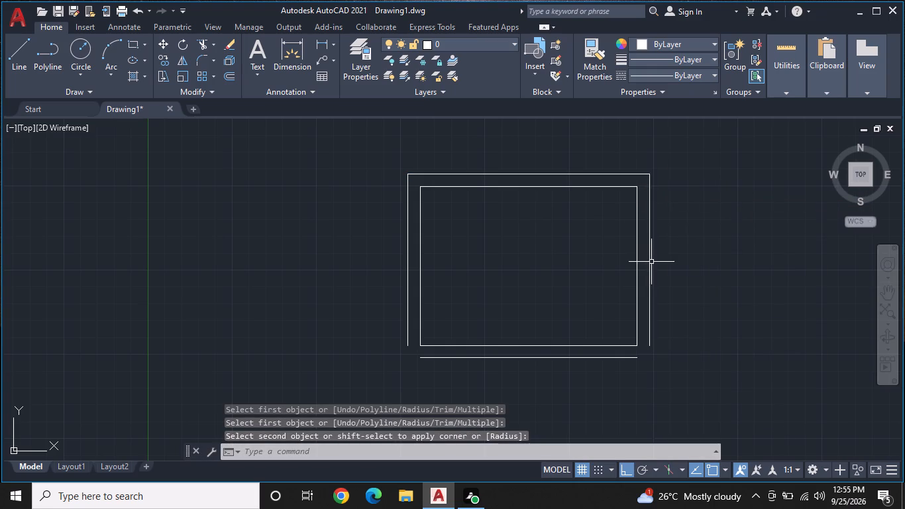
click(703, 341)
right_click(703, 341)
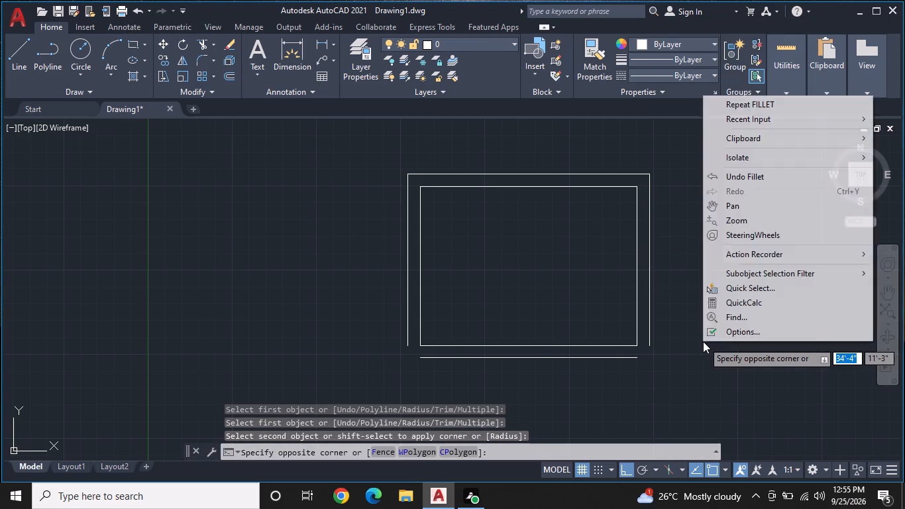
click(759, 104)
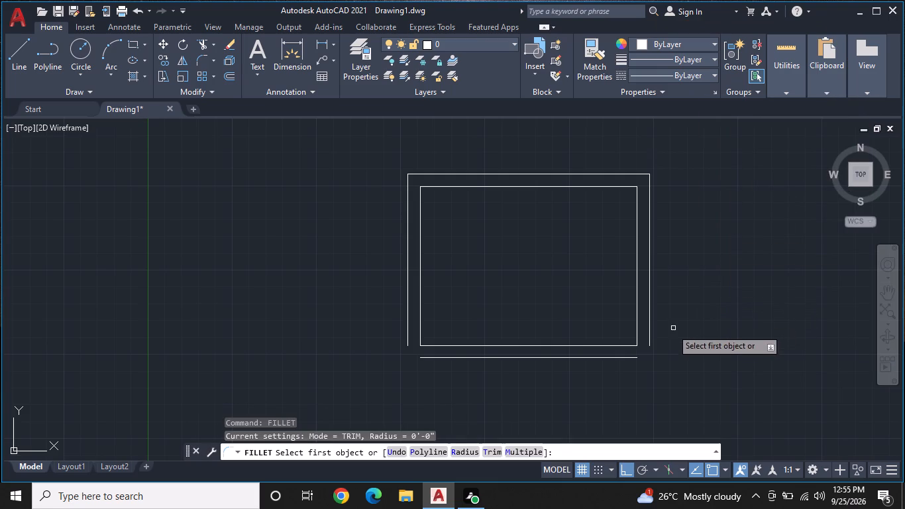
click(651, 345)
click(633, 359)
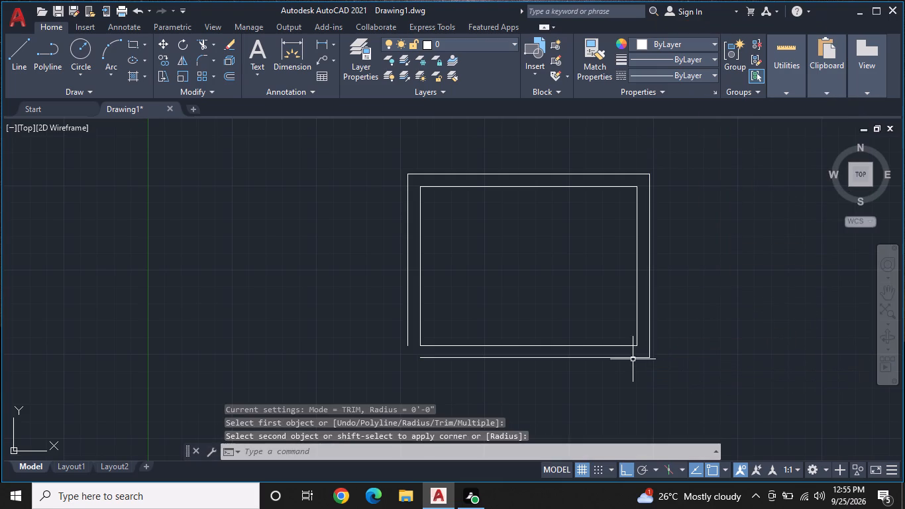
right_click(567, 398)
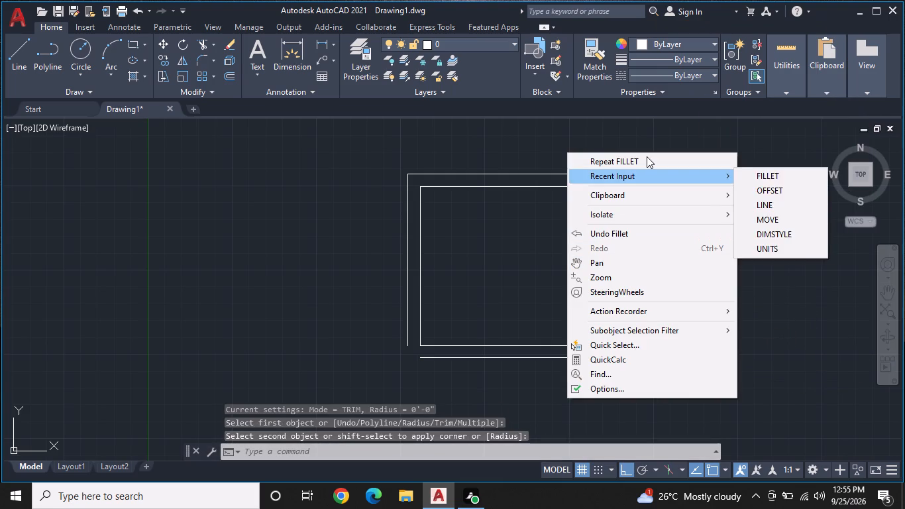
click(647, 156)
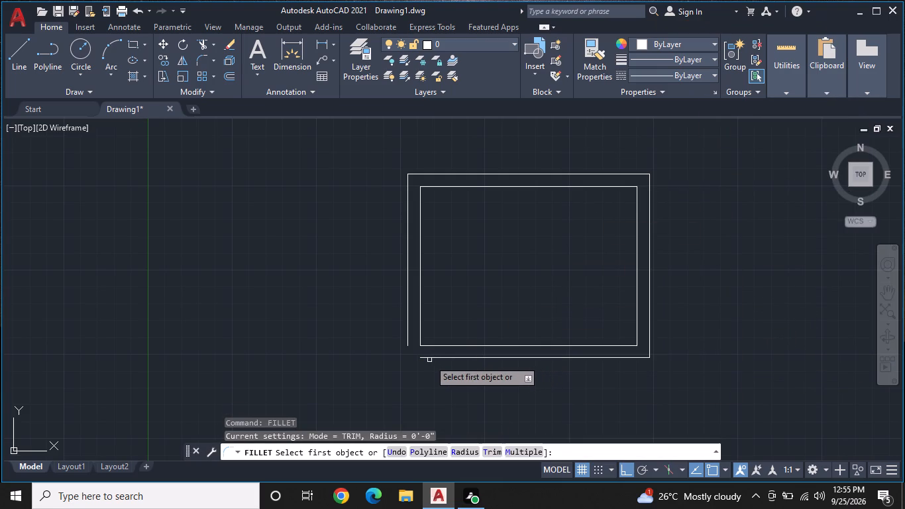
click(428, 356)
click(406, 341)
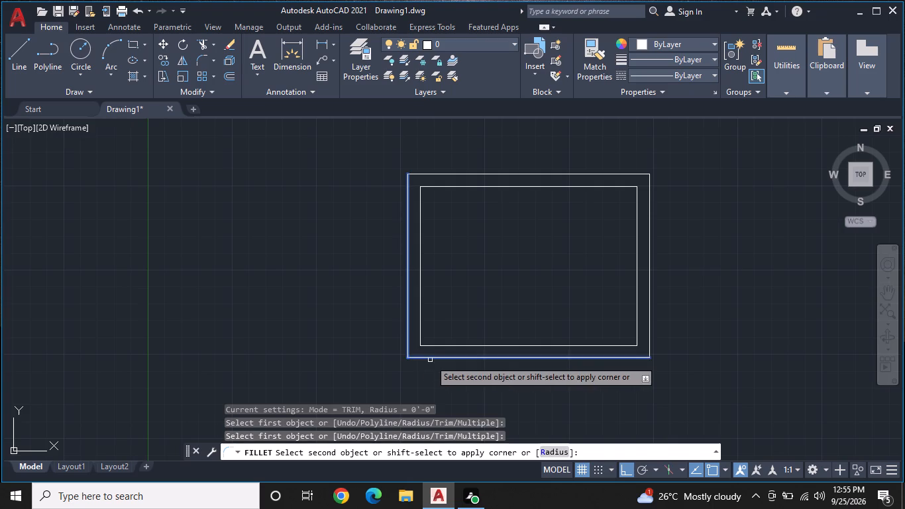
click(430, 360)
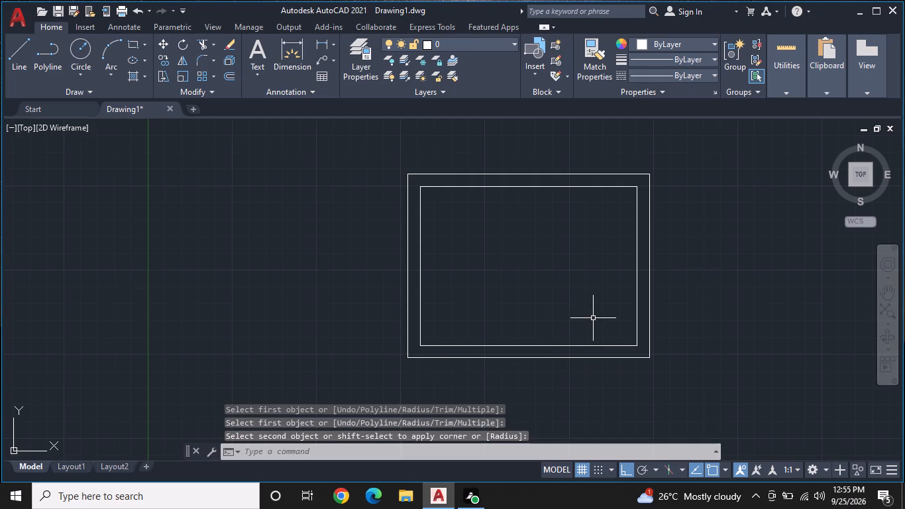
key(Escape)
Measure the inner rectangle's width and height with Quick measure.
click(770, 88)
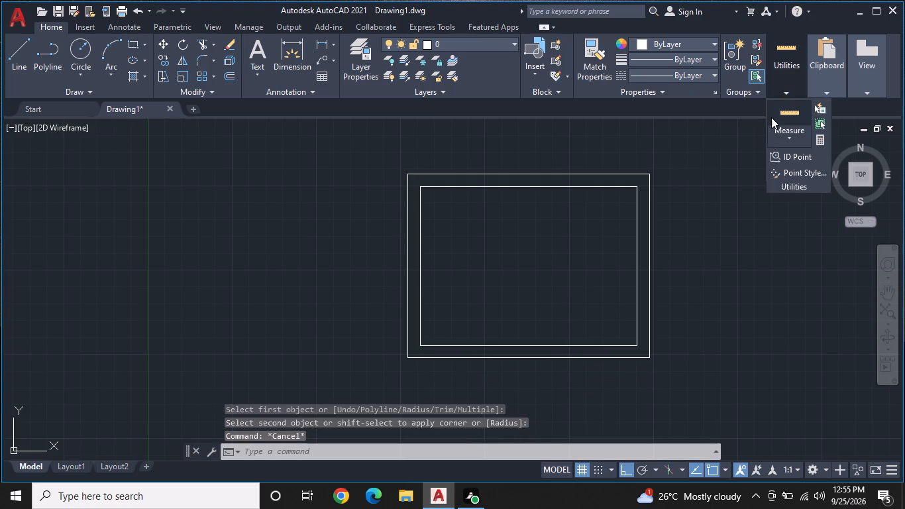
click(776, 135)
click(778, 160)
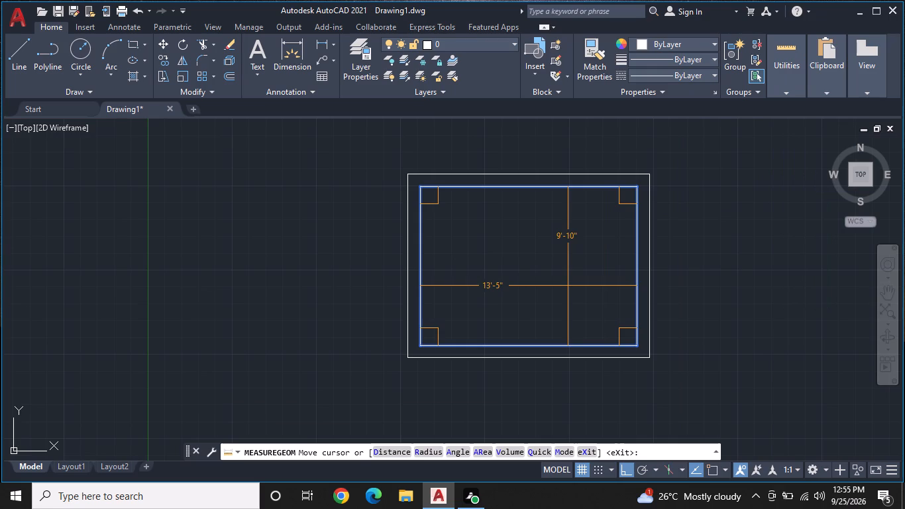
key(Escape)
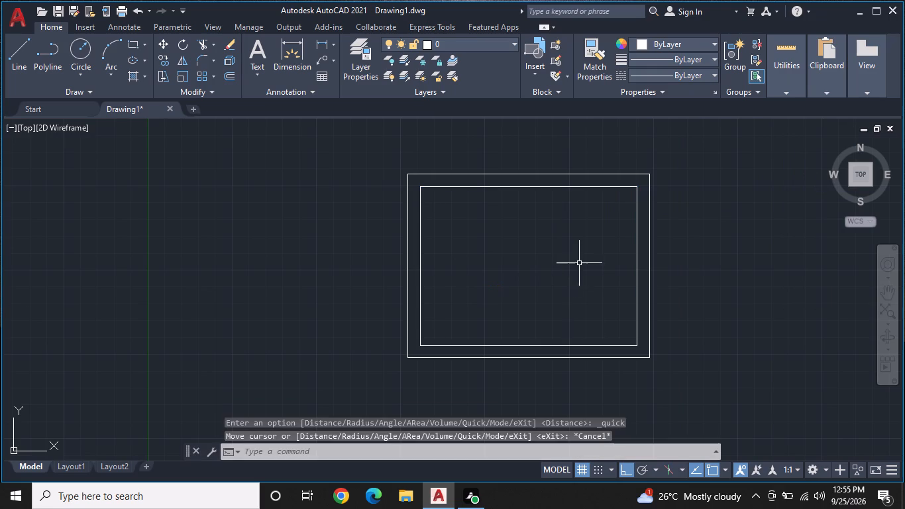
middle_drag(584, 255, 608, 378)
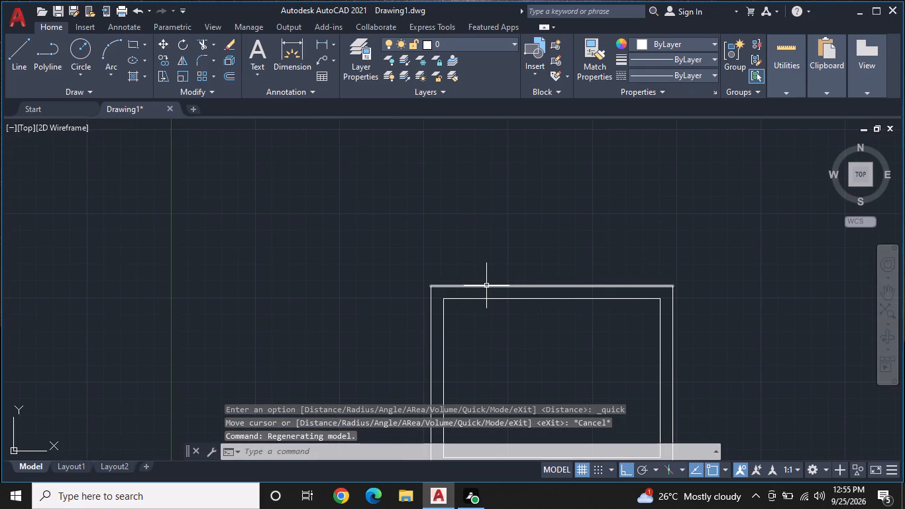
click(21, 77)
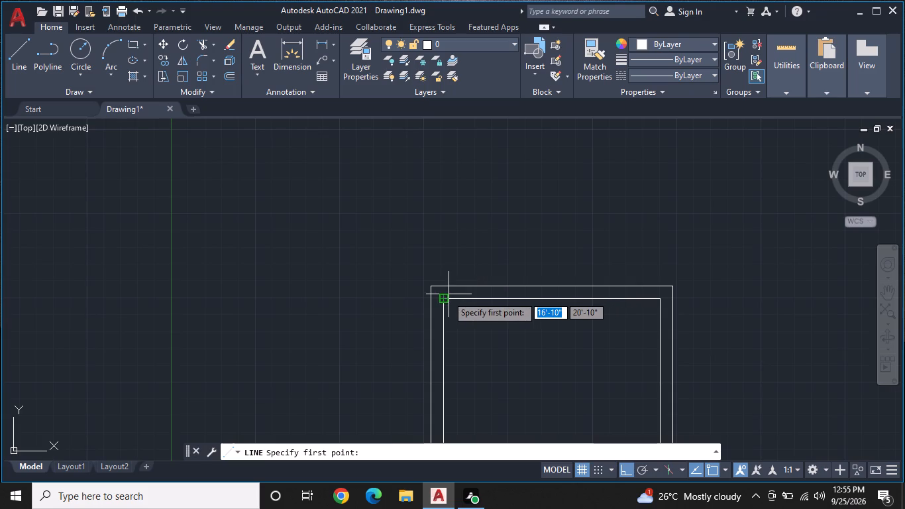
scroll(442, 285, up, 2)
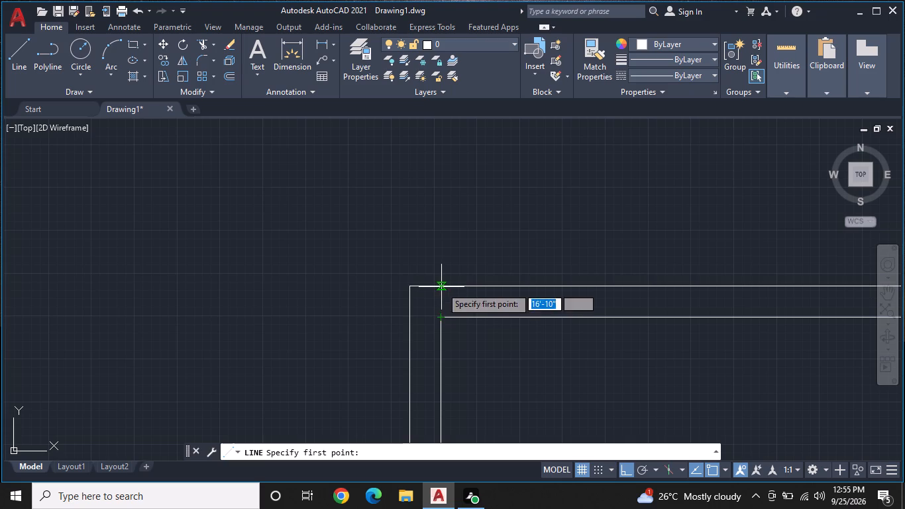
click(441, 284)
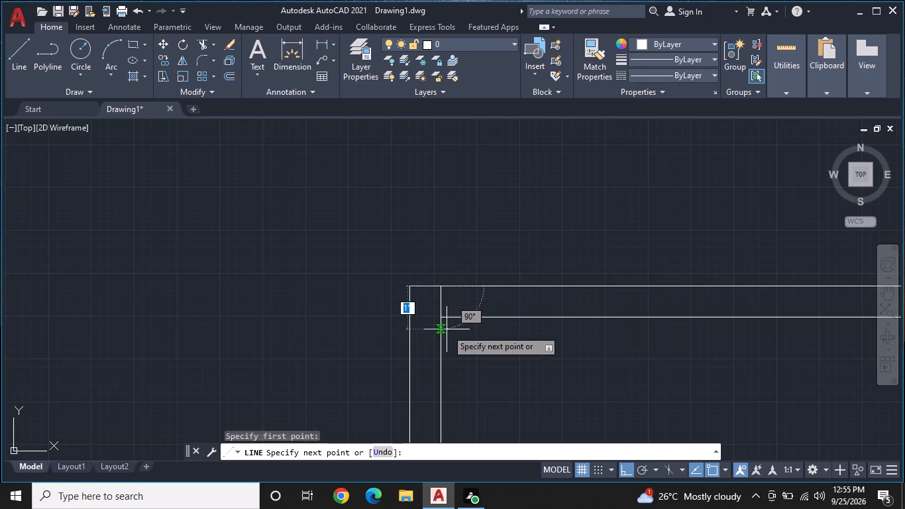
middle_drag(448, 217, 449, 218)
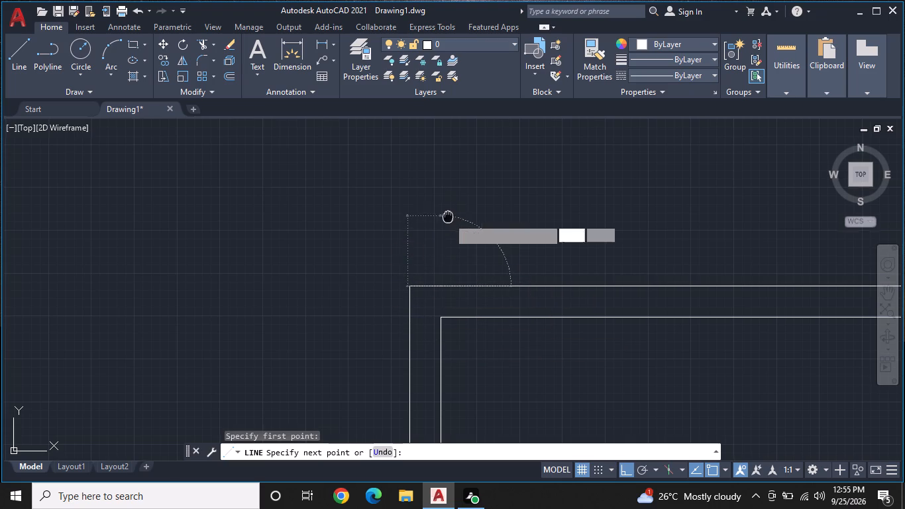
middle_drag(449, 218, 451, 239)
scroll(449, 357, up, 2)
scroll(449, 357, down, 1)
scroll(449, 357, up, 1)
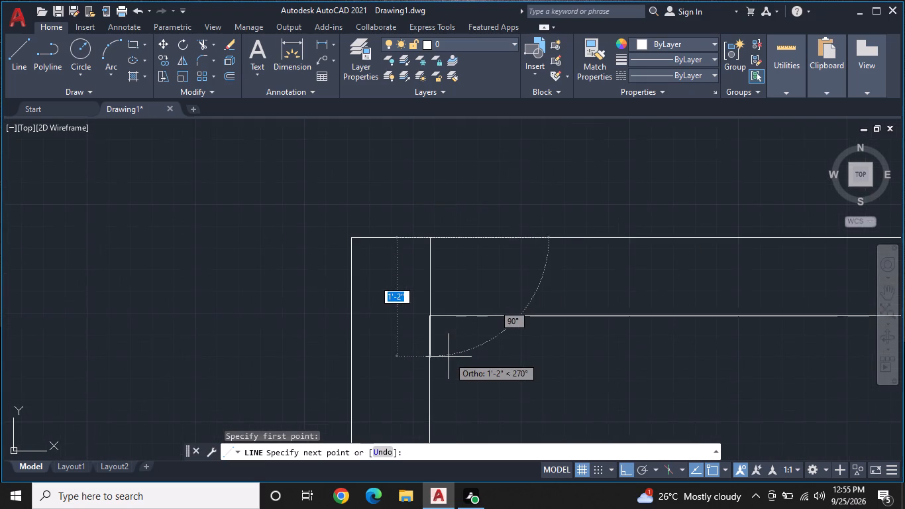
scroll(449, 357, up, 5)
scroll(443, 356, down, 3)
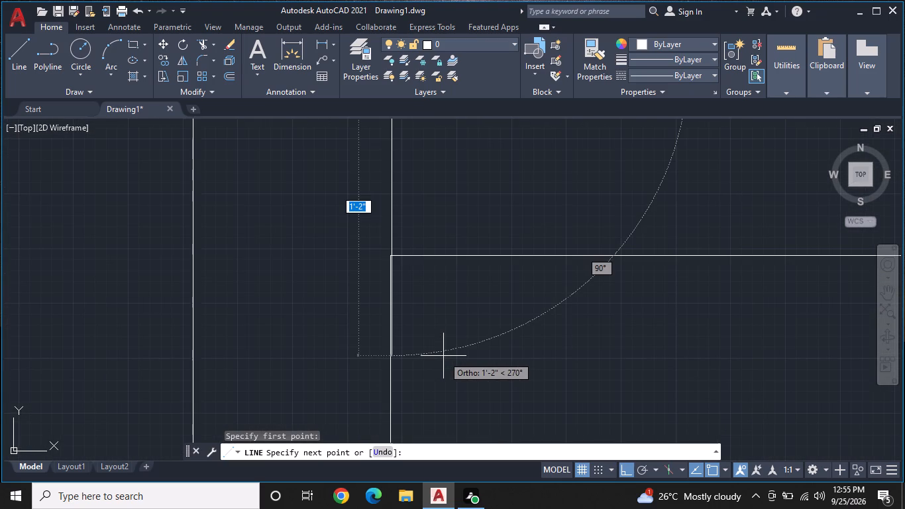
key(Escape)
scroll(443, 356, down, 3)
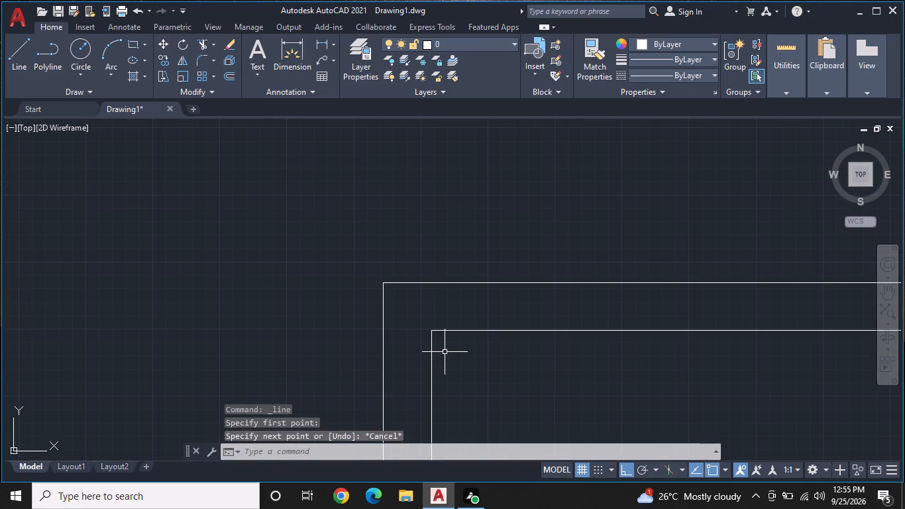
Draw a line from the room's inner upper-left corner up 9" to the outer wall line, continuing with a 10'11" segment upward.
click(30, 56)
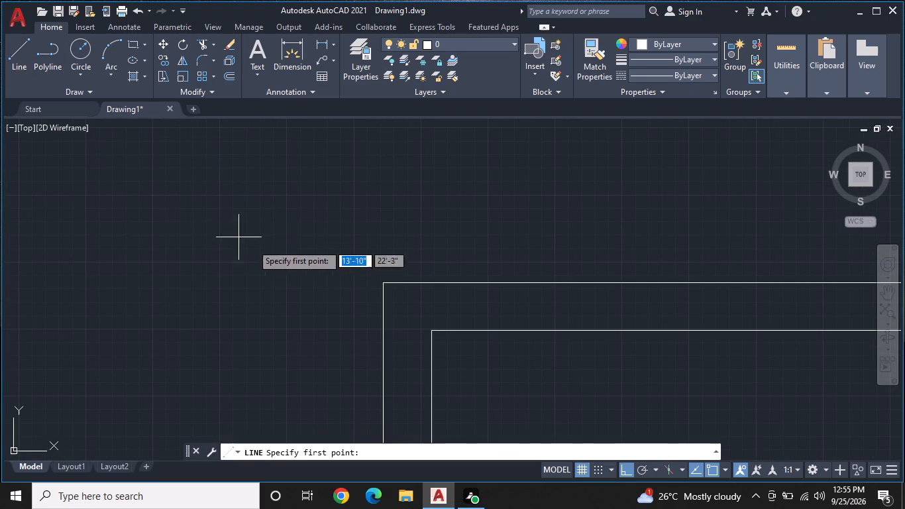
click(431, 335)
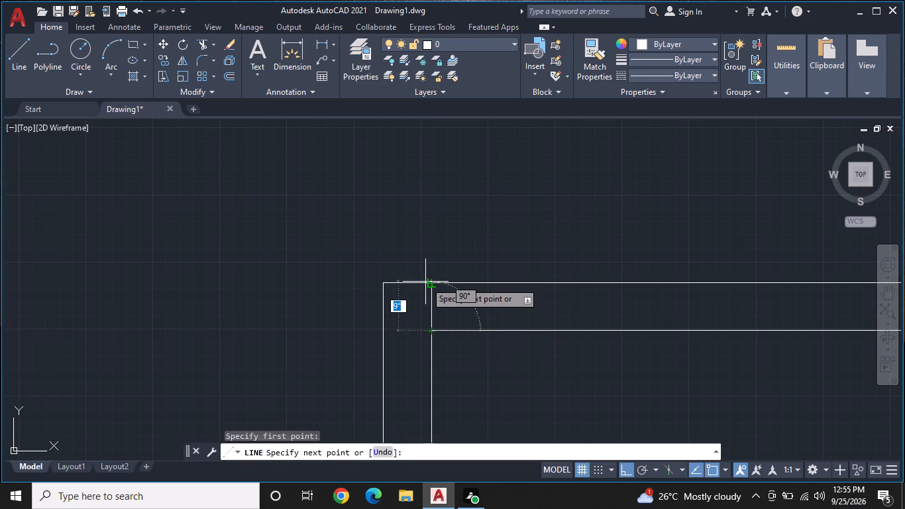
click(435, 287)
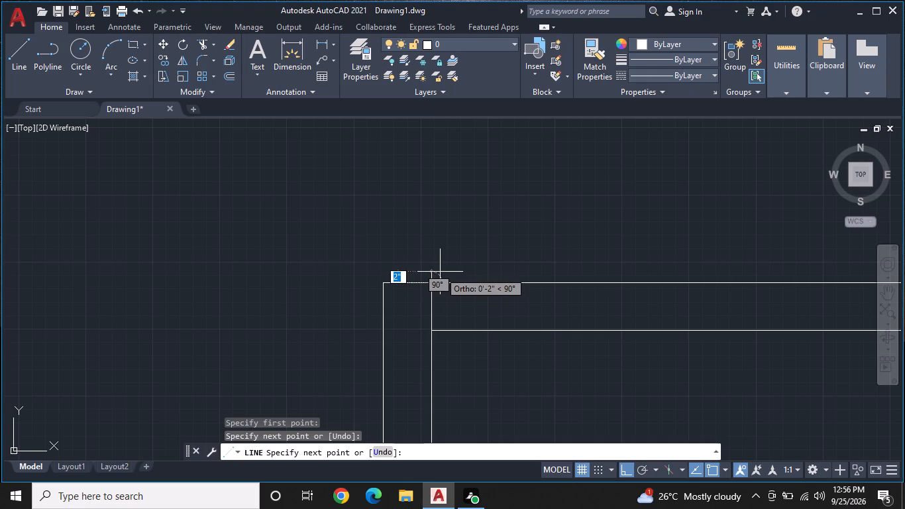
scroll(440, 272, down, 2)
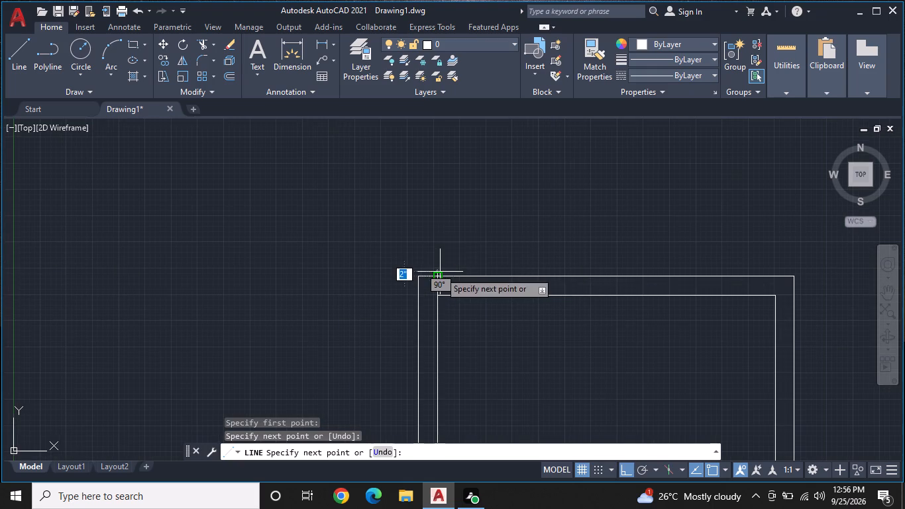
middle_drag(445, 225, 450, 311)
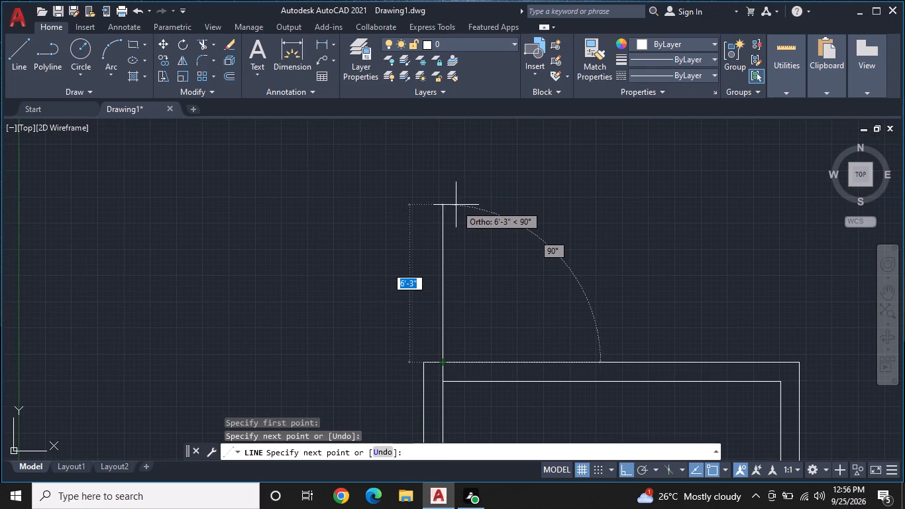
text(10')
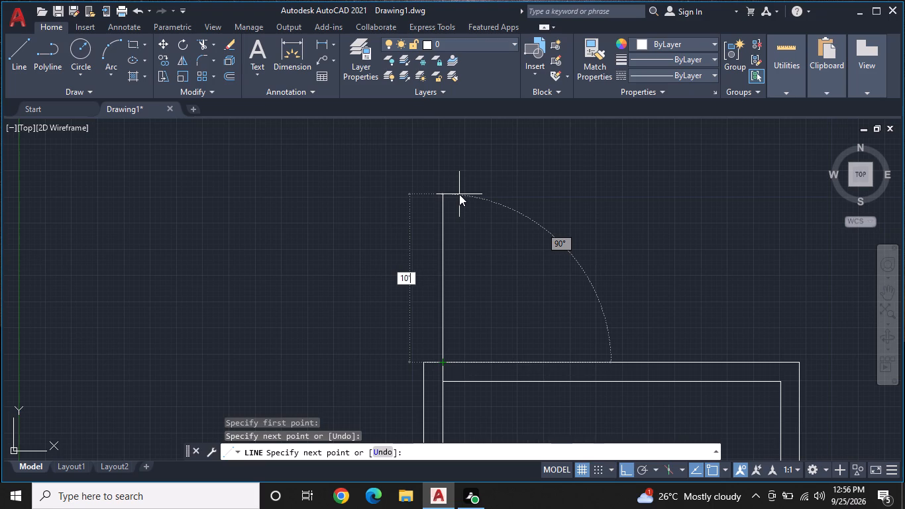
text(11")
key(Return)
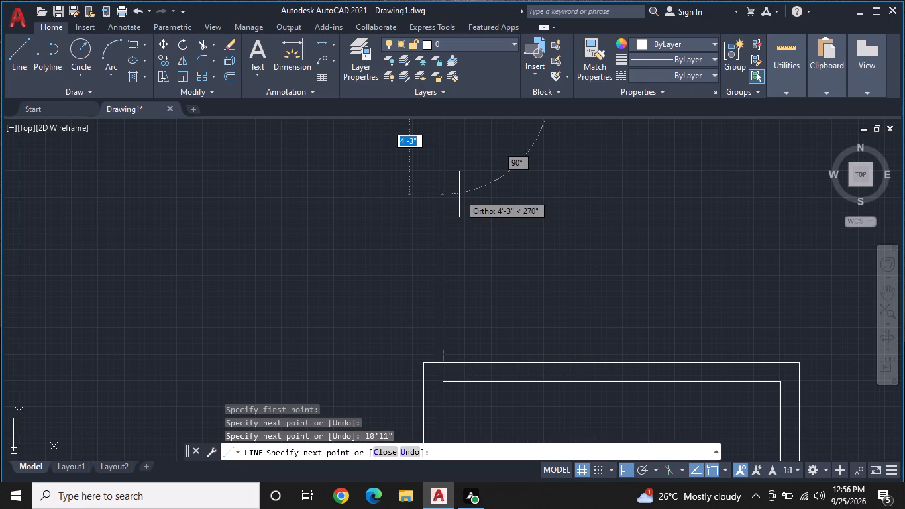
middle_drag(460, 201, 462, 344)
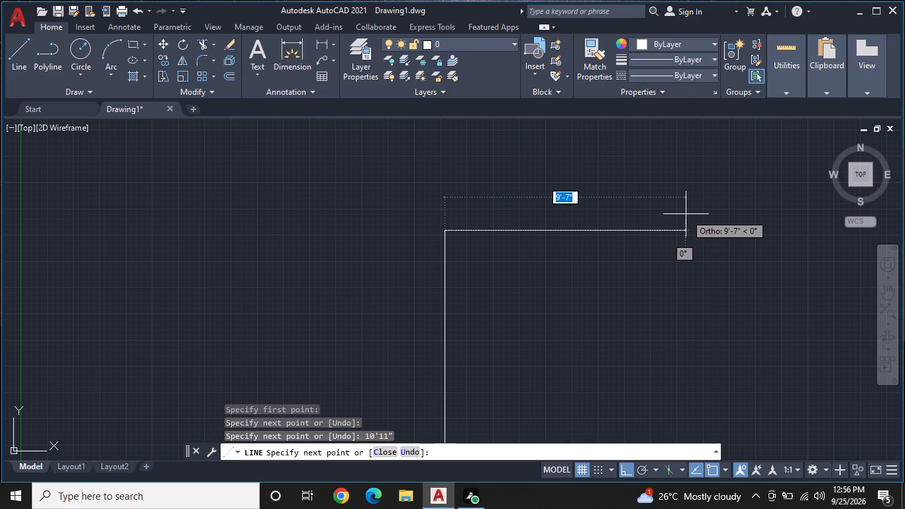
Continue the upper room's outline with a 6'11" horizontal segment rightward, and a vertical segment down to the lower room's outer top wall line.
text(6')
text(11")
key(Return)
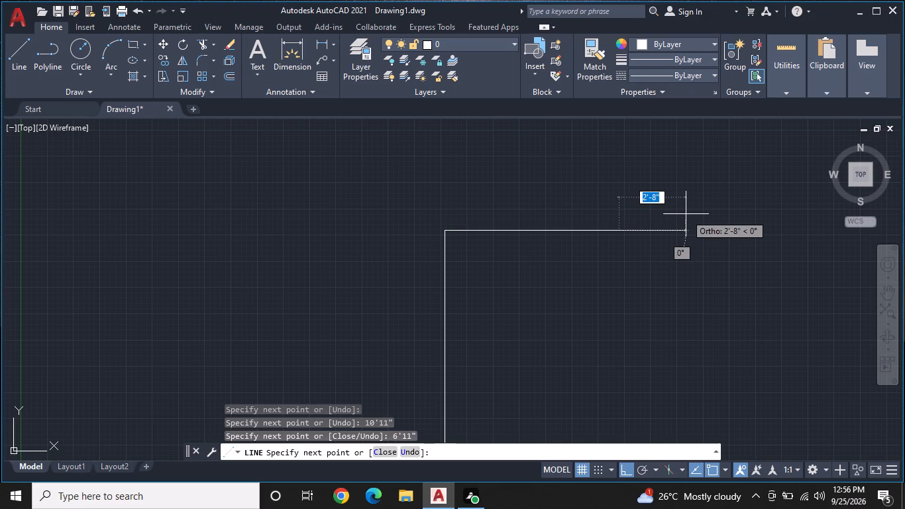
scroll(686, 214, down, 2)
middle_drag(686, 214, 602, 160)
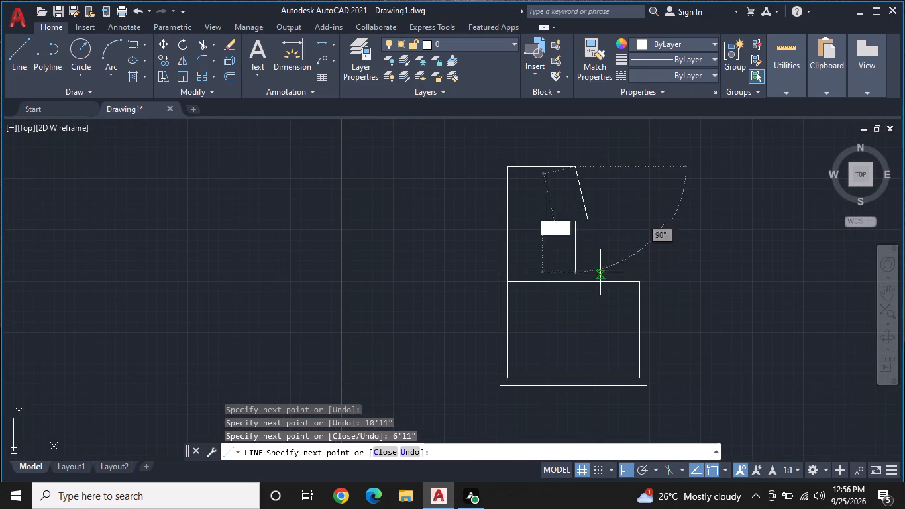
scroll(588, 276, up, 2)
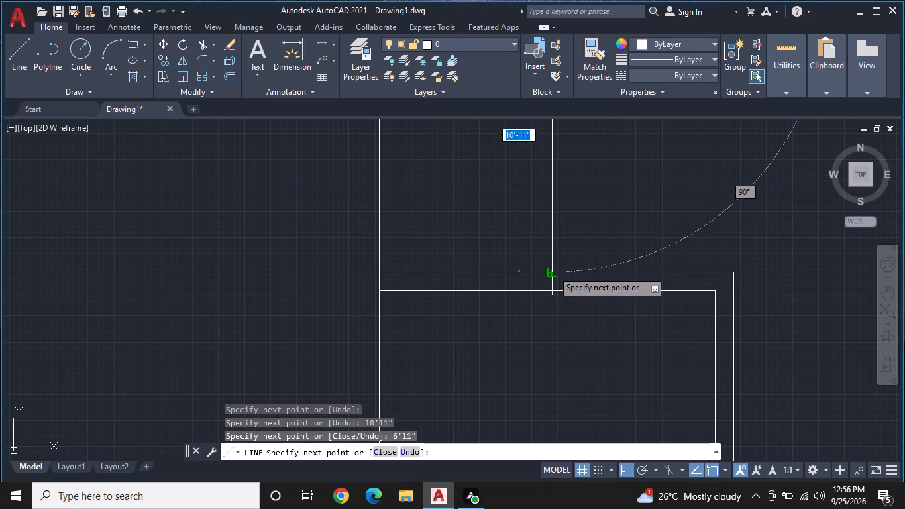
click(553, 270)
key(Escape)
scroll(598, 276, down, 2)
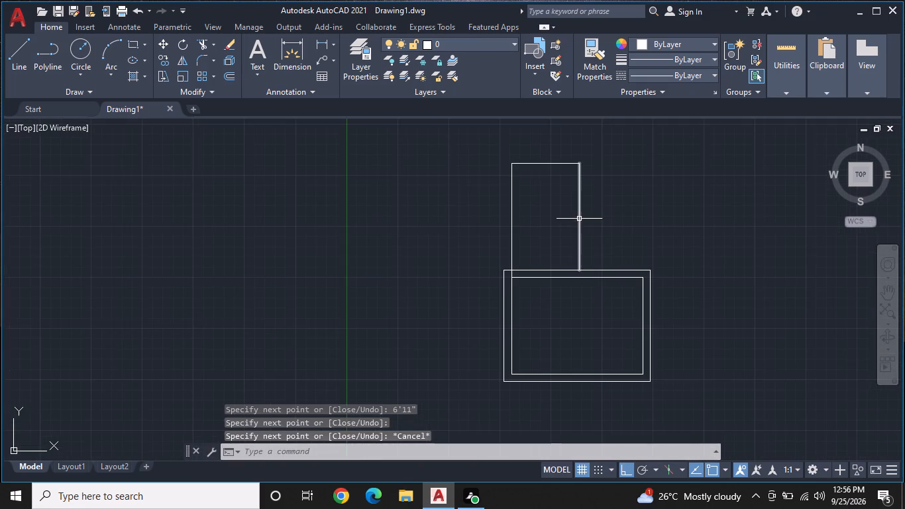
Offset the upper room's right, top and left lines 9" outward to form its walls.
middle_drag(579, 219, 580, 295)
scroll(580, 295, up, 2)
scroll(580, 295, down, 1)
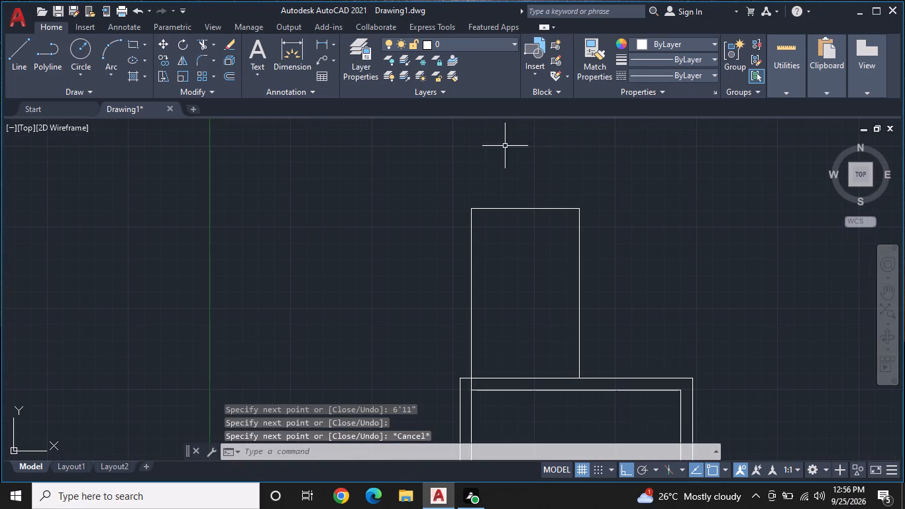
click(233, 78)
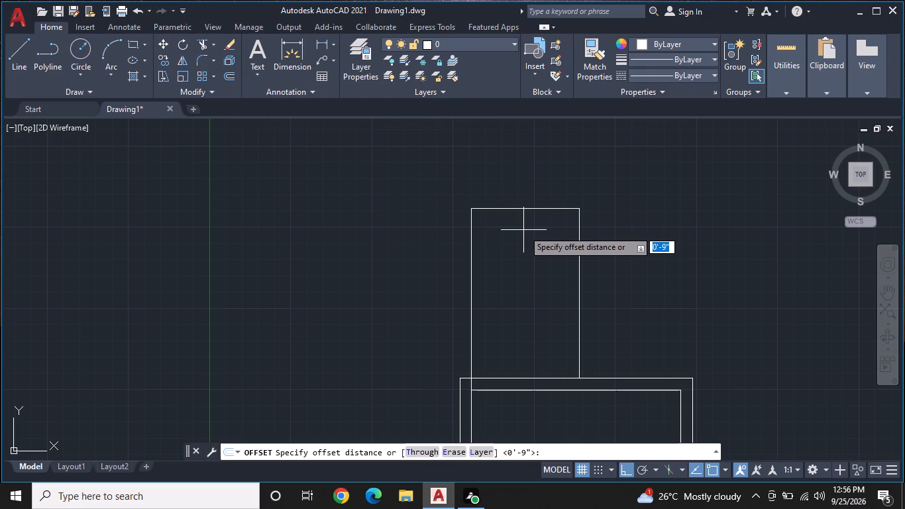
key(Return)
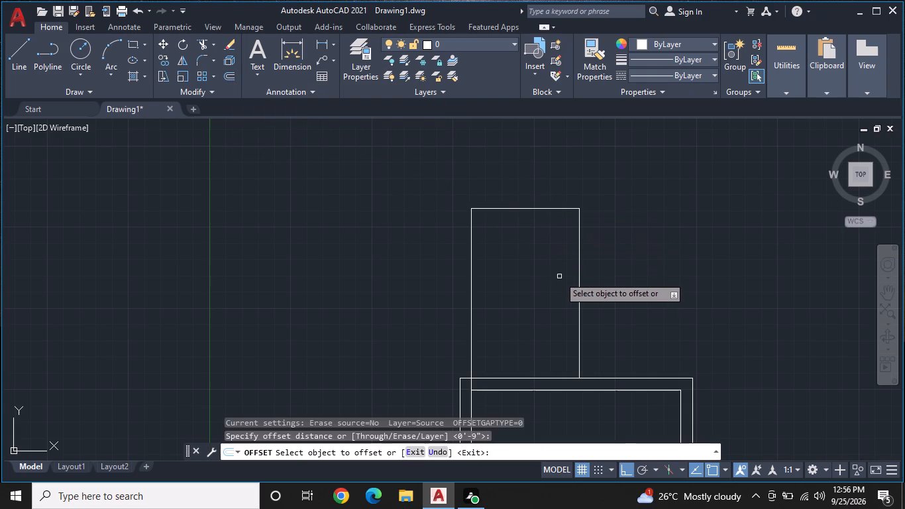
click(578, 255)
click(609, 253)
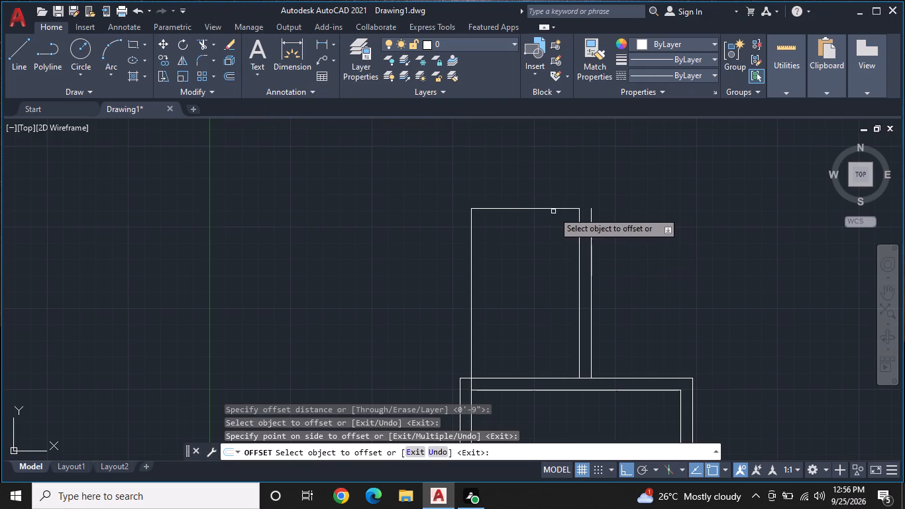
click(553, 210)
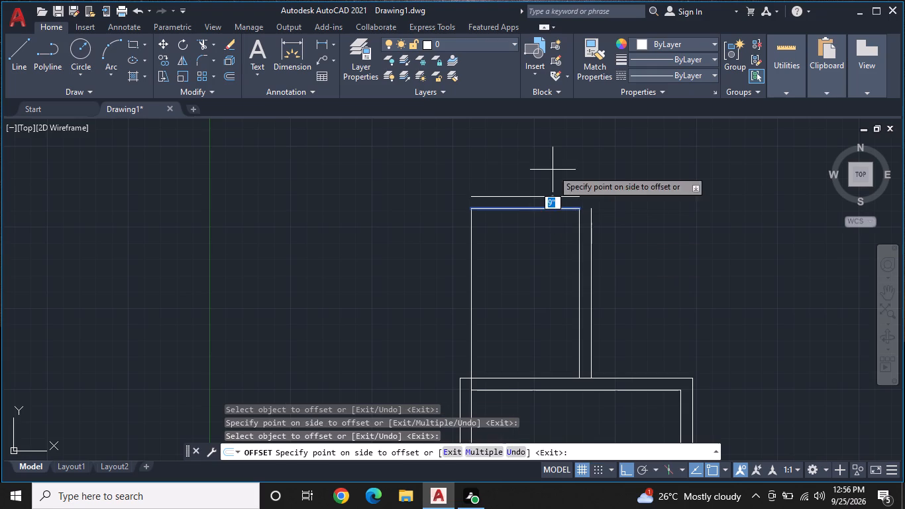
click(553, 170)
click(471, 245)
click(442, 254)
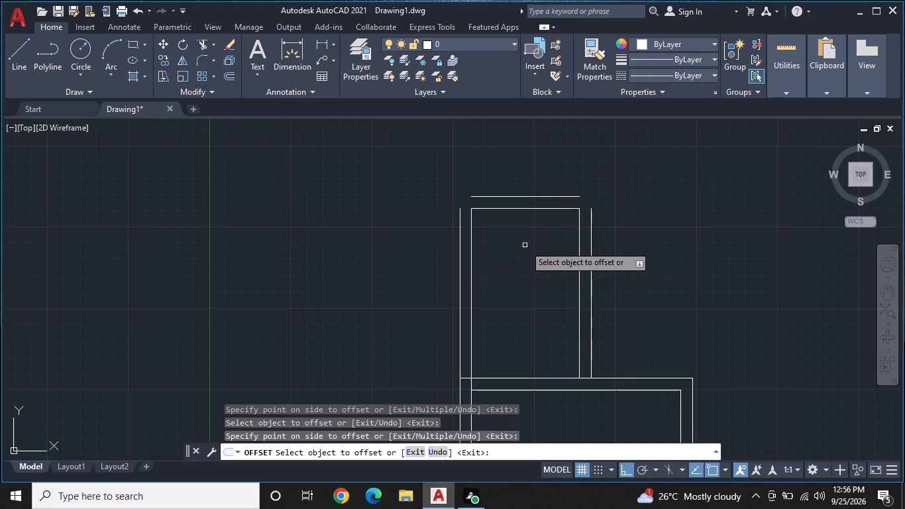
middle_drag(552, 225, 549, 256)
key(Escape)
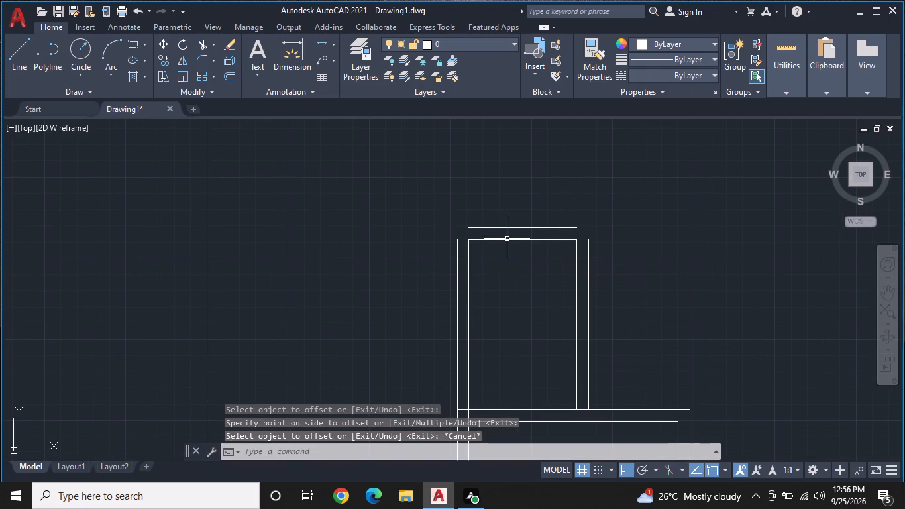
Fillet the upper room's two upper outer corners with zero radius so the offset wall lines meet.
click(201, 60)
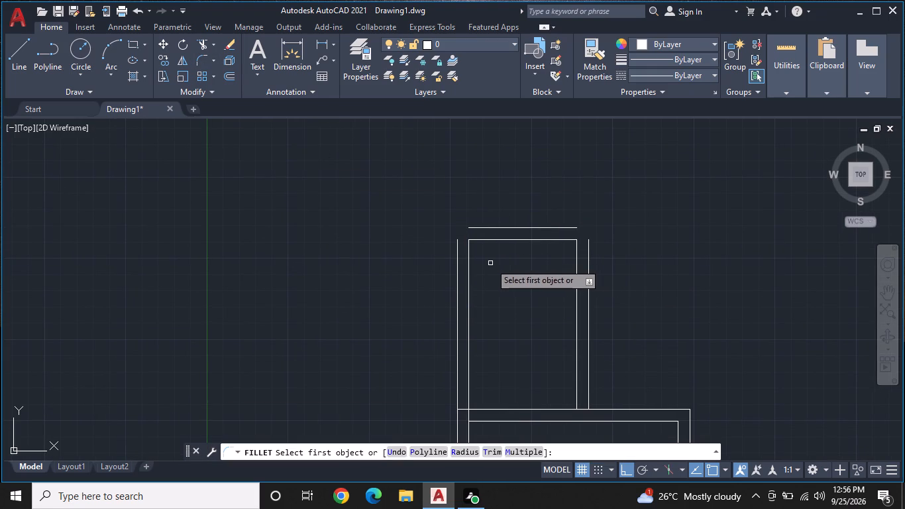
click(457, 239)
click(477, 228)
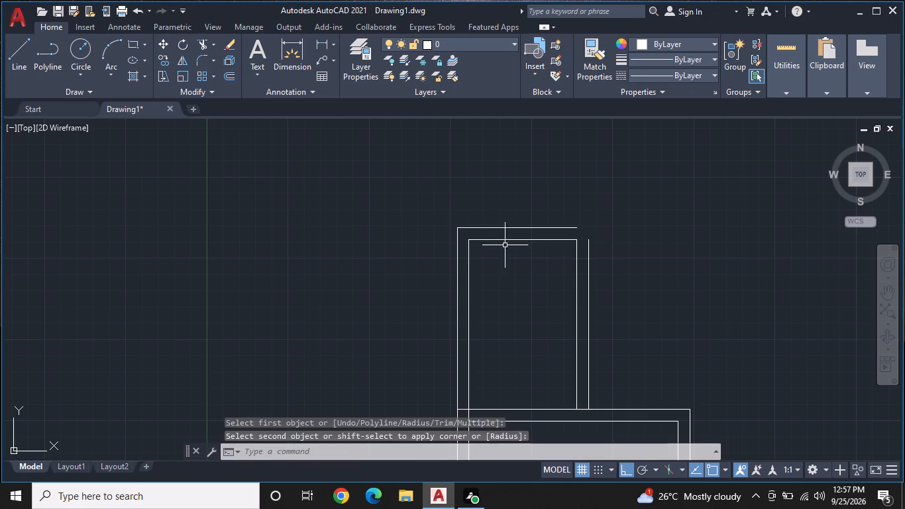
right_click(588, 290)
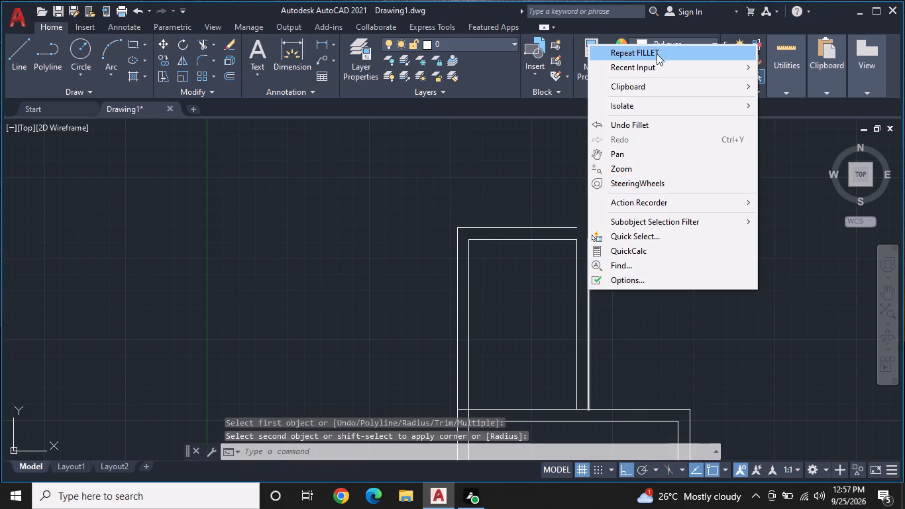
click(660, 50)
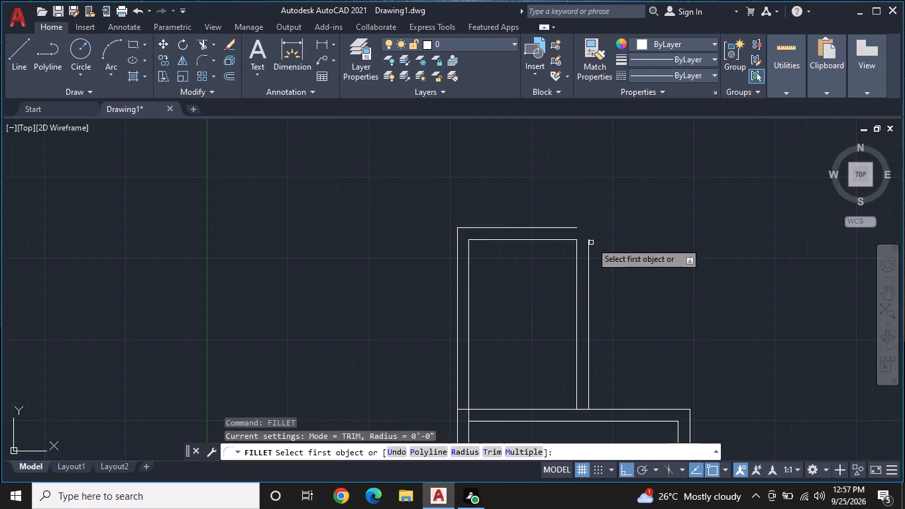
click(590, 239)
click(573, 227)
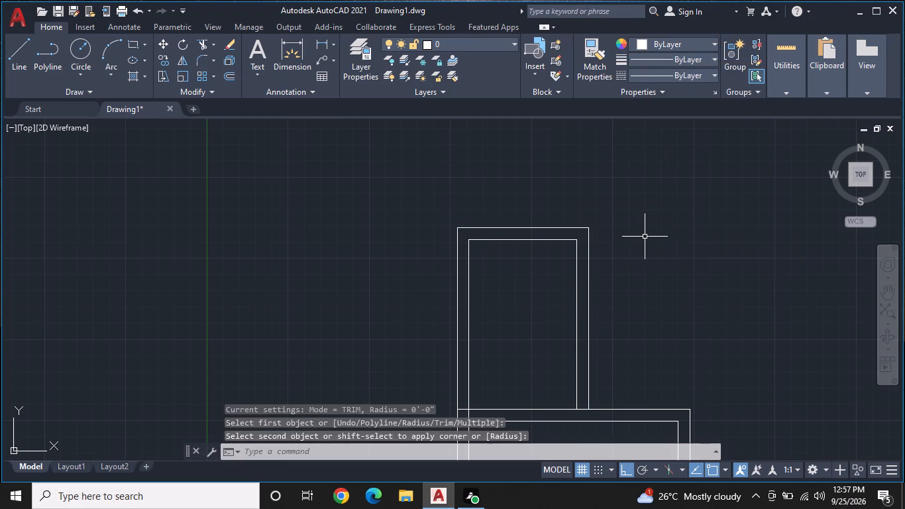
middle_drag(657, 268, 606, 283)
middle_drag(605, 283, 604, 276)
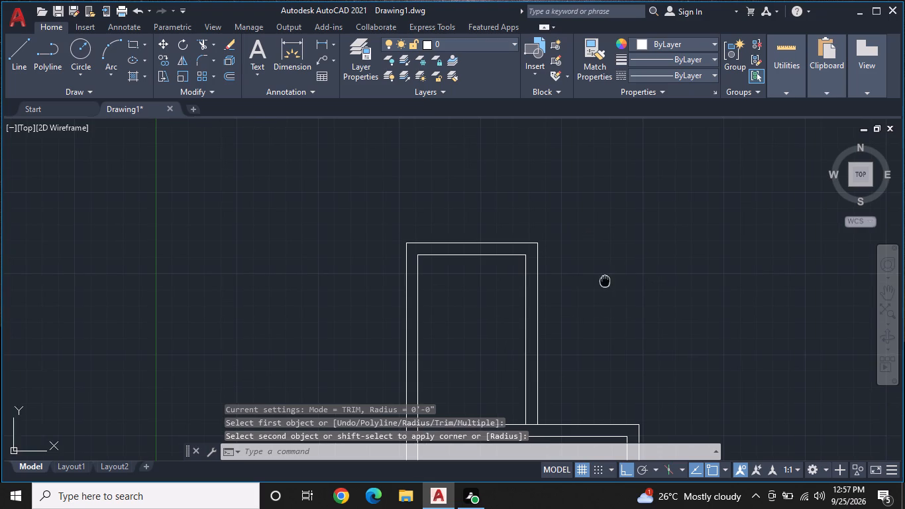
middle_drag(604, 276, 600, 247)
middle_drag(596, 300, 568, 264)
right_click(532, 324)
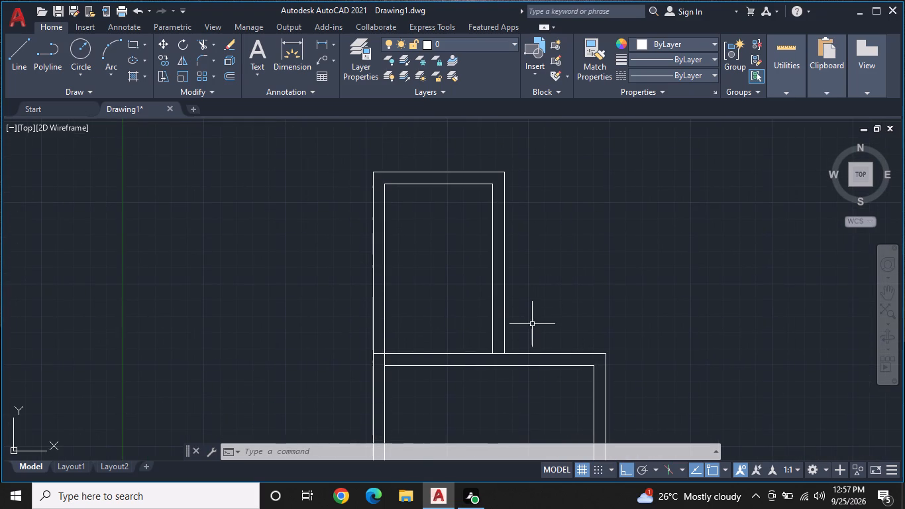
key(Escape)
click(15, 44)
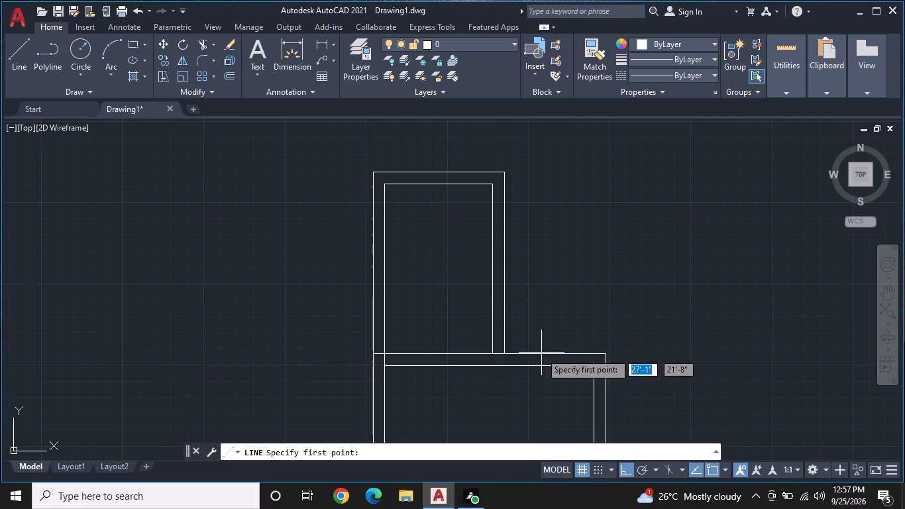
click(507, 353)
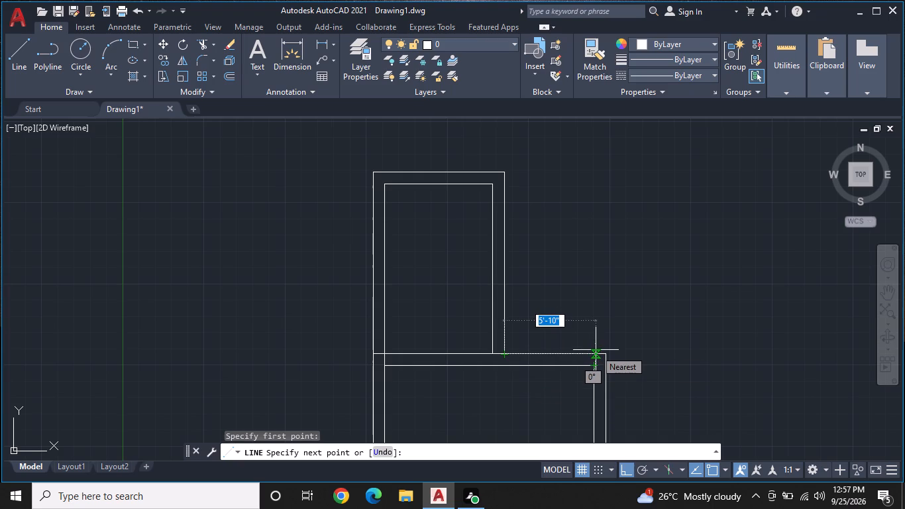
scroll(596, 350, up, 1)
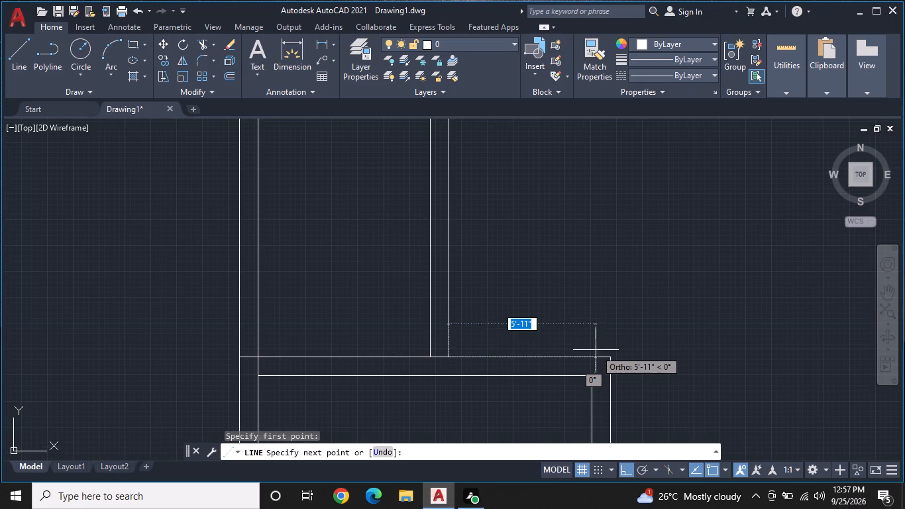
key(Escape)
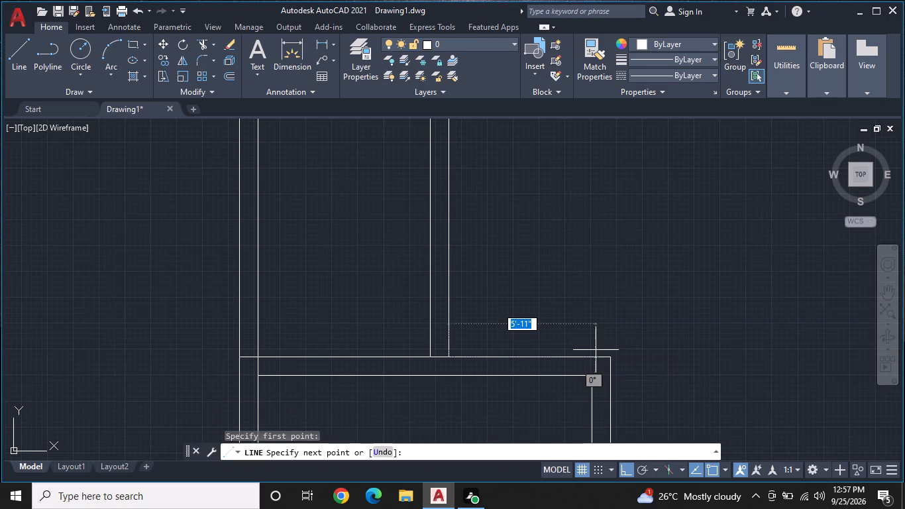
Measure the upper room's inner width and height with Quick measure.
scroll(596, 350, down, 1)
middle_drag(612, 318, 590, 374)
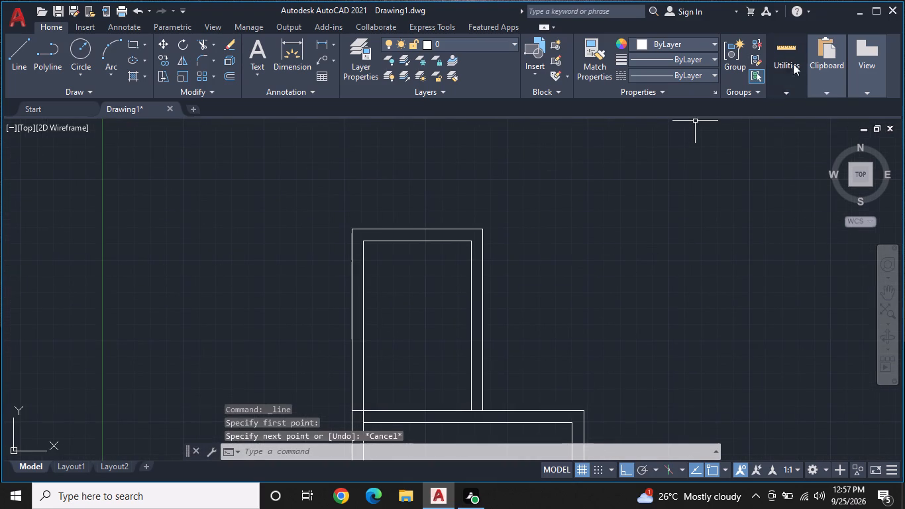
click(775, 96)
click(799, 136)
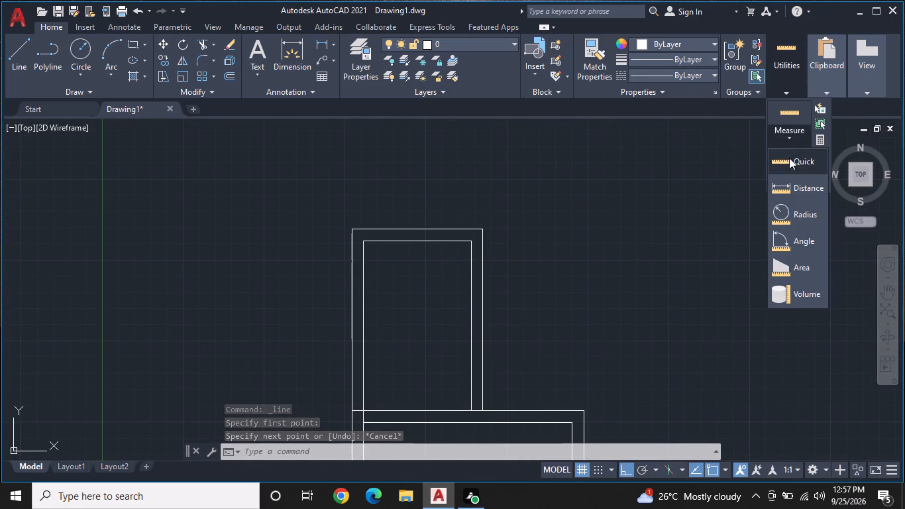
click(788, 162)
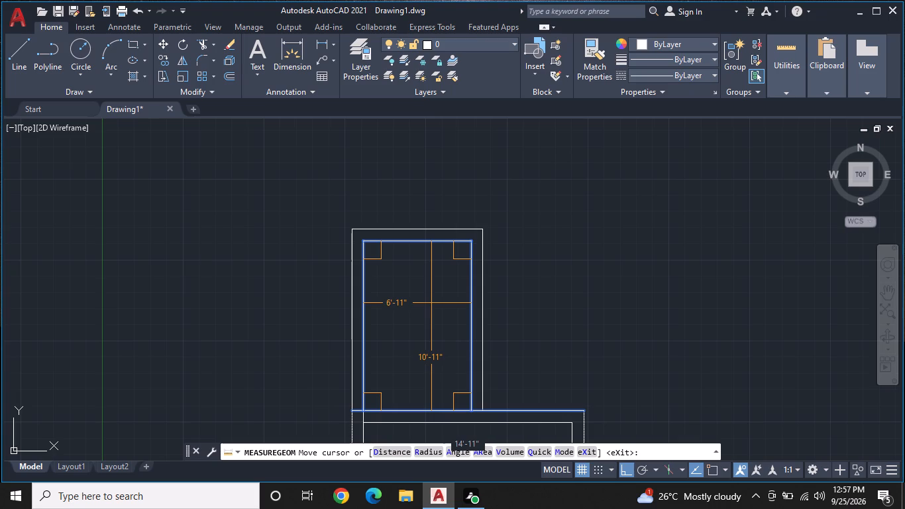
key(ctrl+z)
key(ctrl+z)
key(Escape)
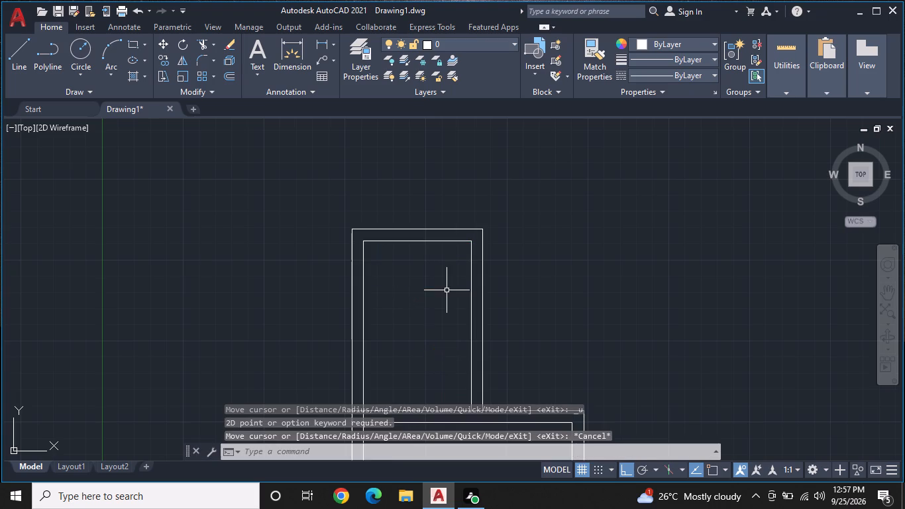
Erase the inner and outer lines of the upper room's right wall.
scroll(459, 282, down, 1)
middle_drag(459, 282, 470, 221)
scroll(473, 236, up, 1)
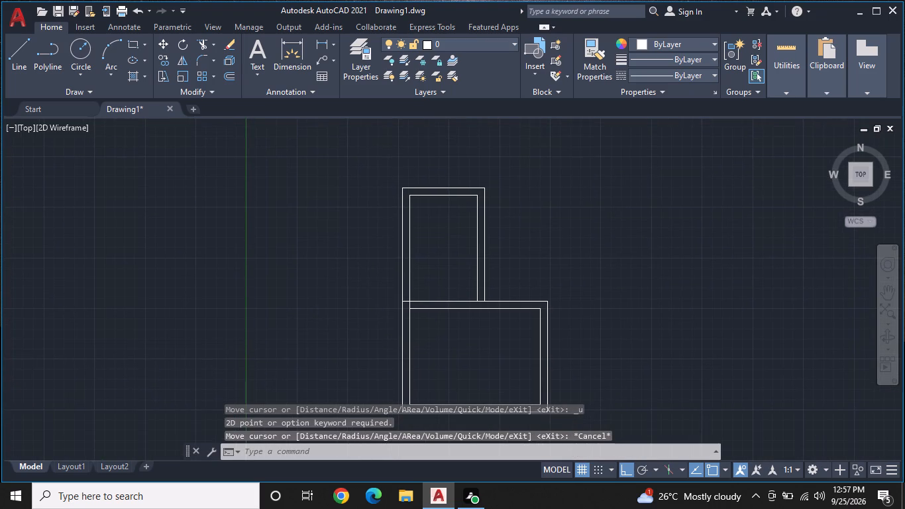
click(480, 258)
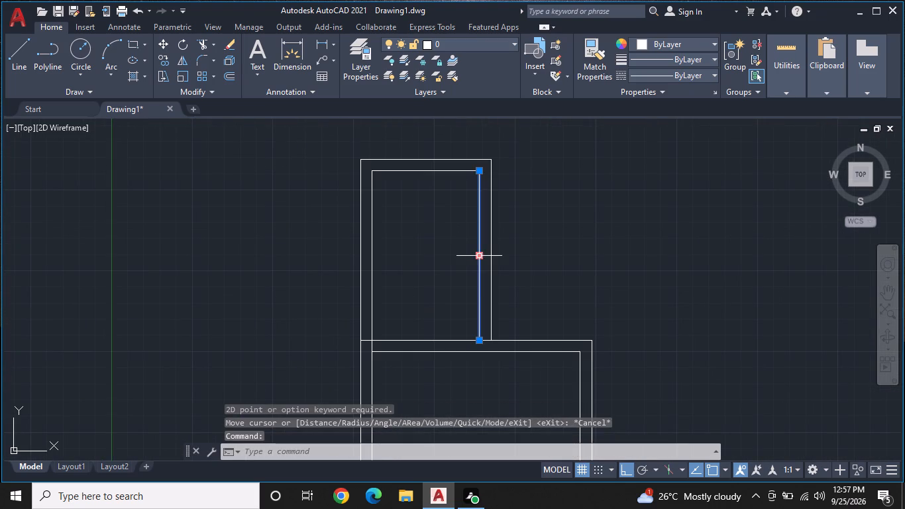
right_click(480, 258)
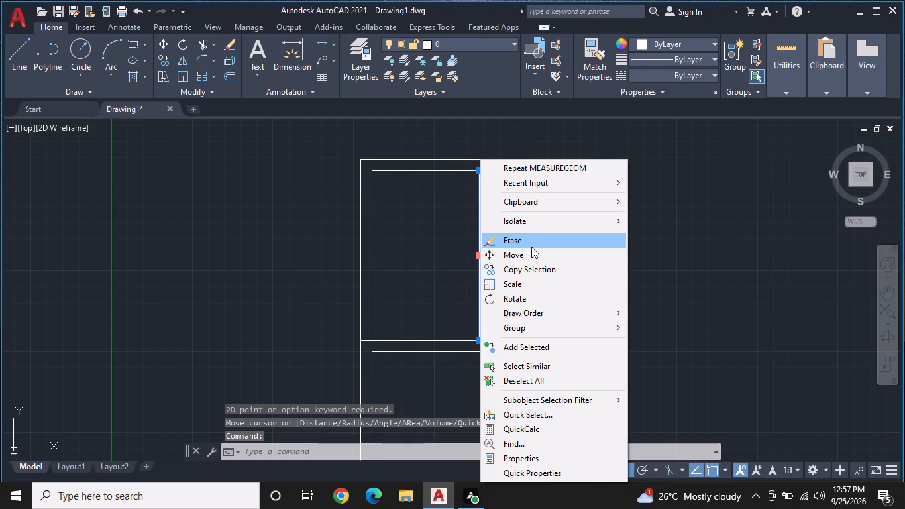
click(532, 243)
click(492, 268)
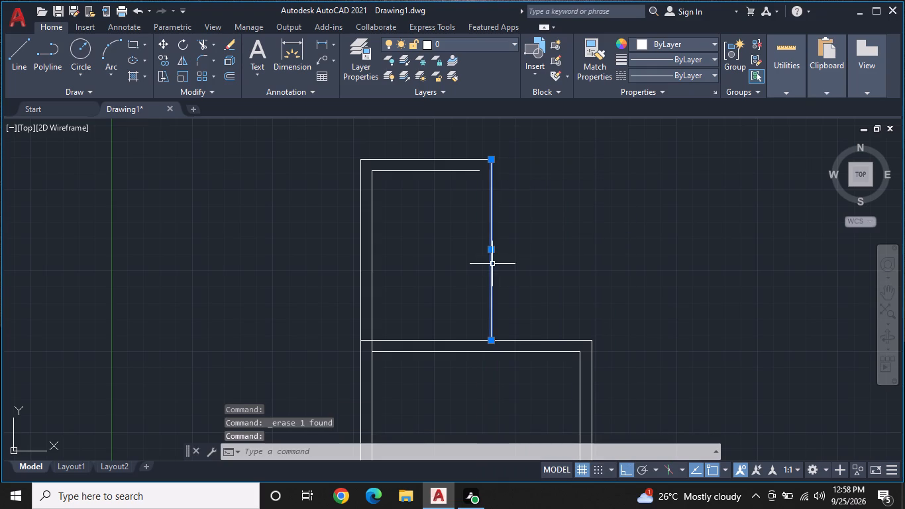
right_click(492, 264)
click(513, 236)
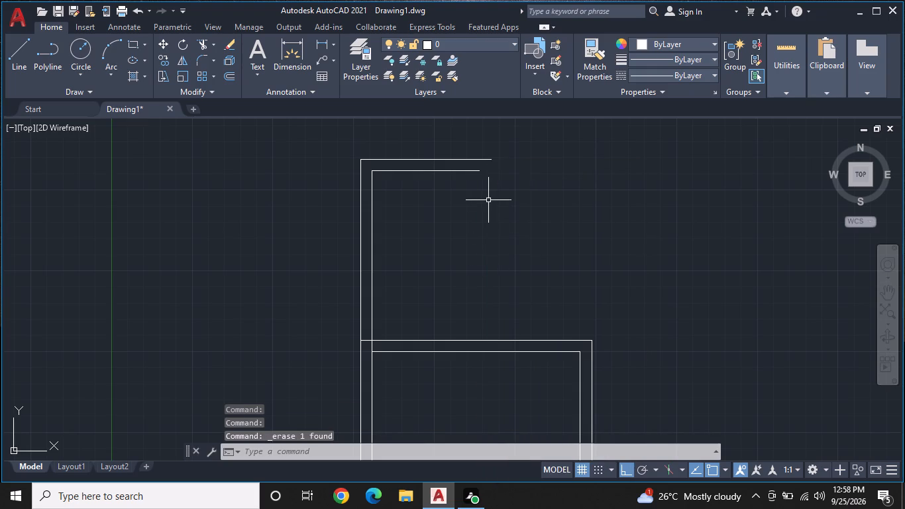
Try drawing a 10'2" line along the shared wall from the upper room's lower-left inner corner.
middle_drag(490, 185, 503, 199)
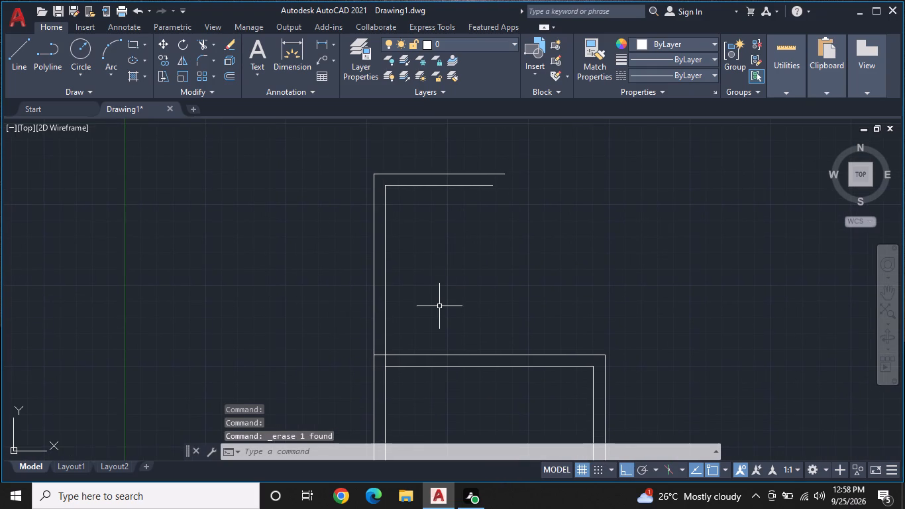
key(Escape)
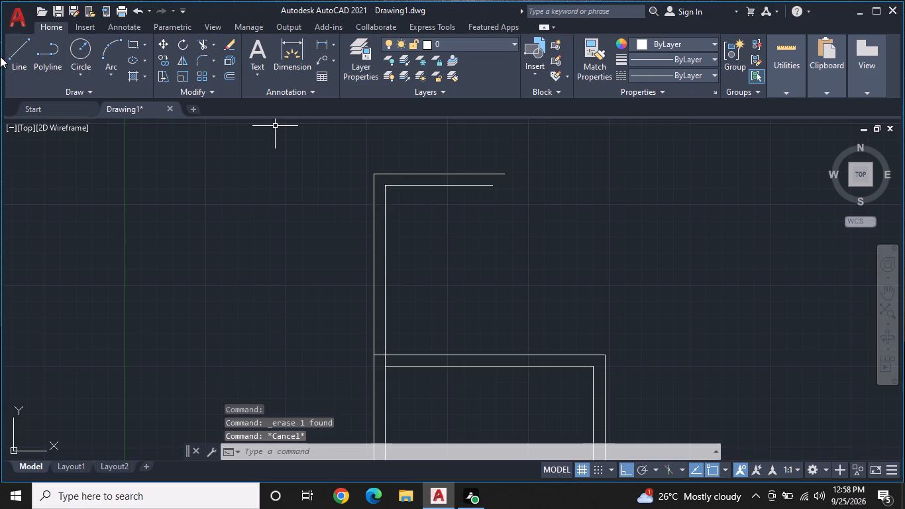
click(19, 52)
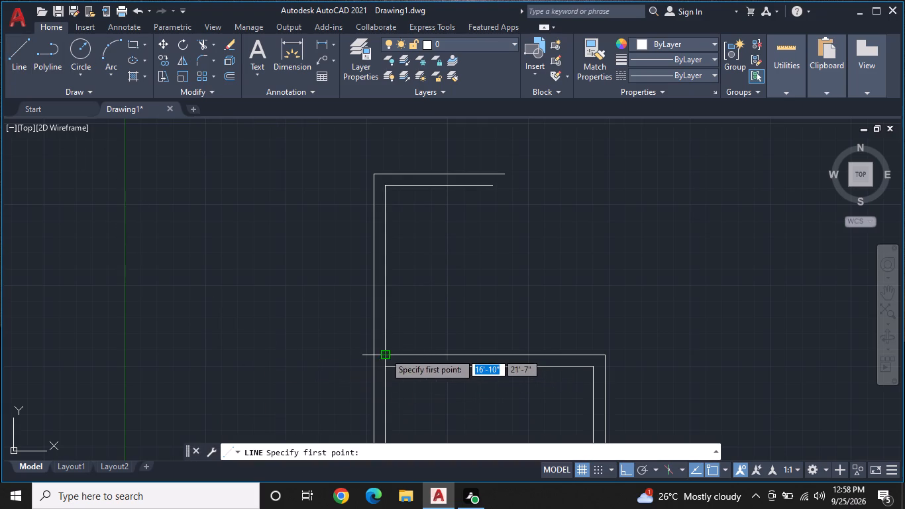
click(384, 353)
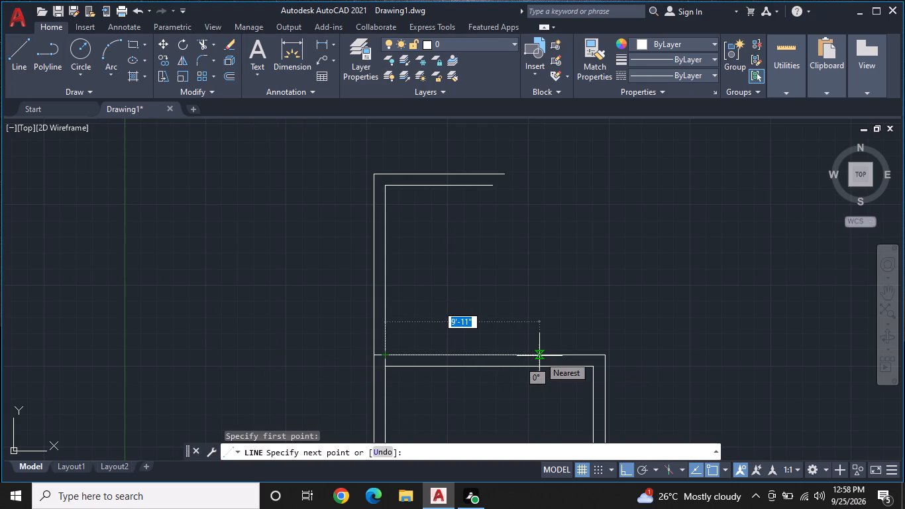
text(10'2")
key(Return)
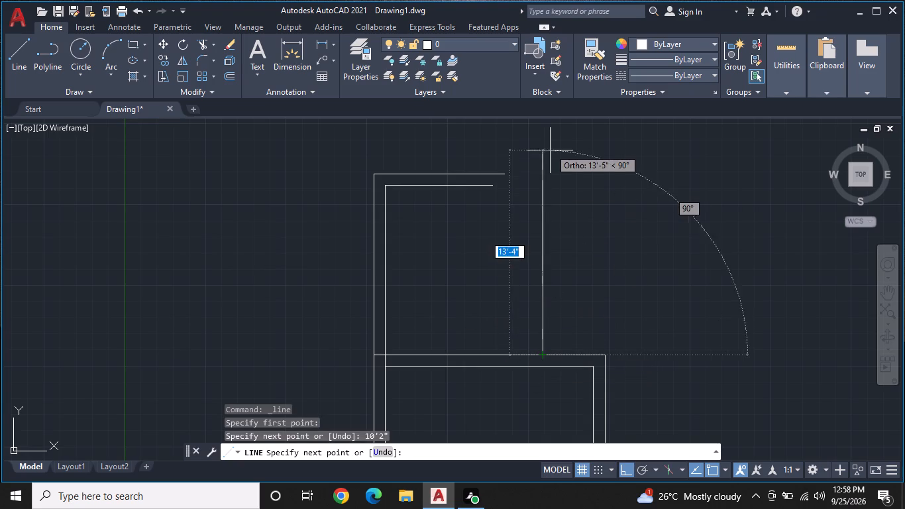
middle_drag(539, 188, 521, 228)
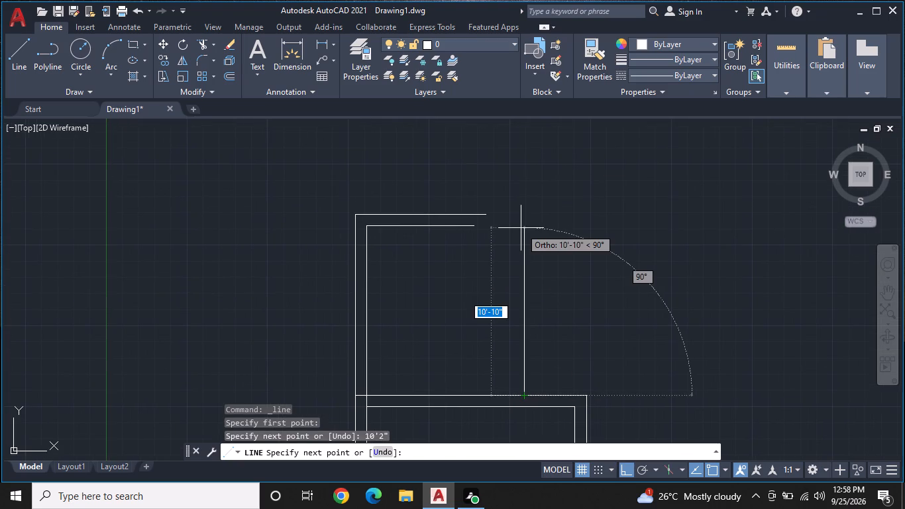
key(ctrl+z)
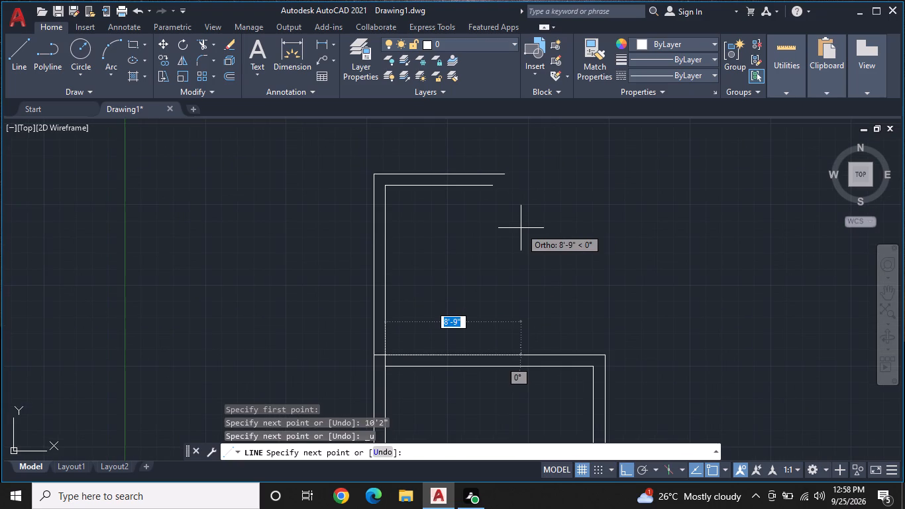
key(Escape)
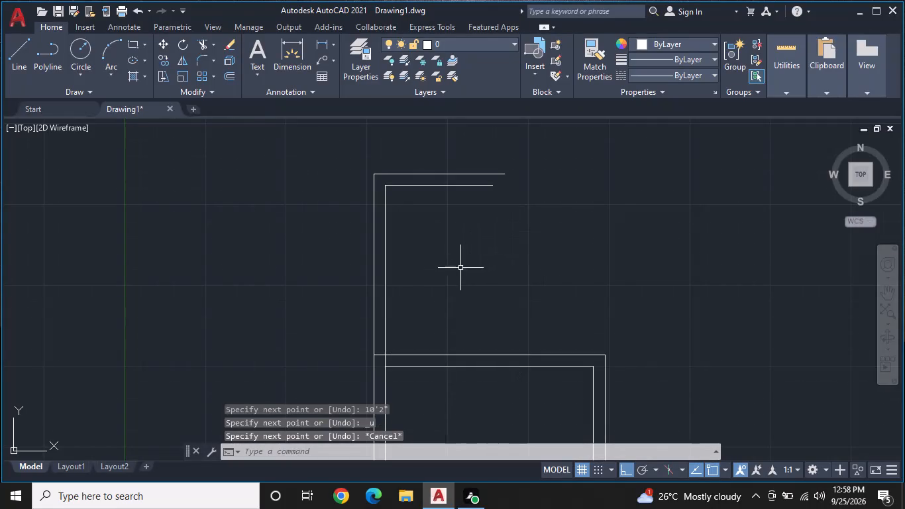
Draw a line 6'11" along the shared wall from the upper room's lower-left inner corner, continuing up to the inner top line's open end.
middle_drag(462, 295, 464, 253)
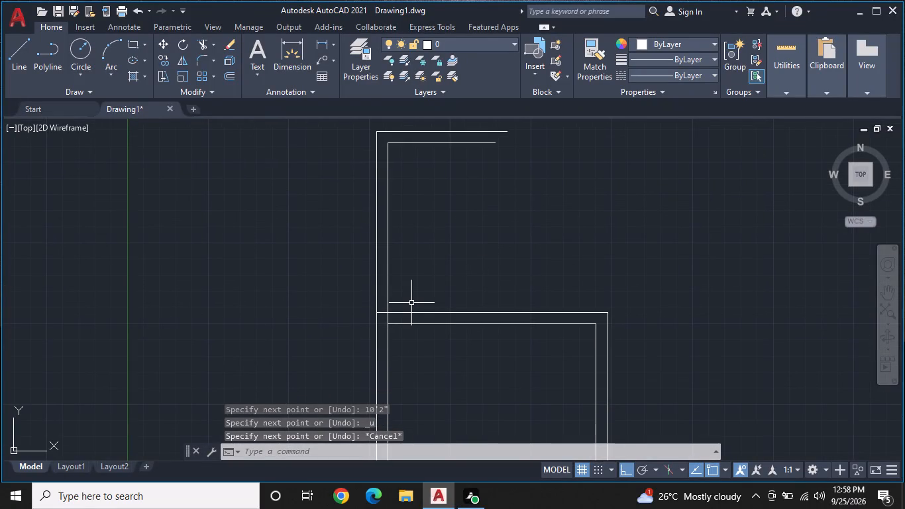
key(l)
key(Return)
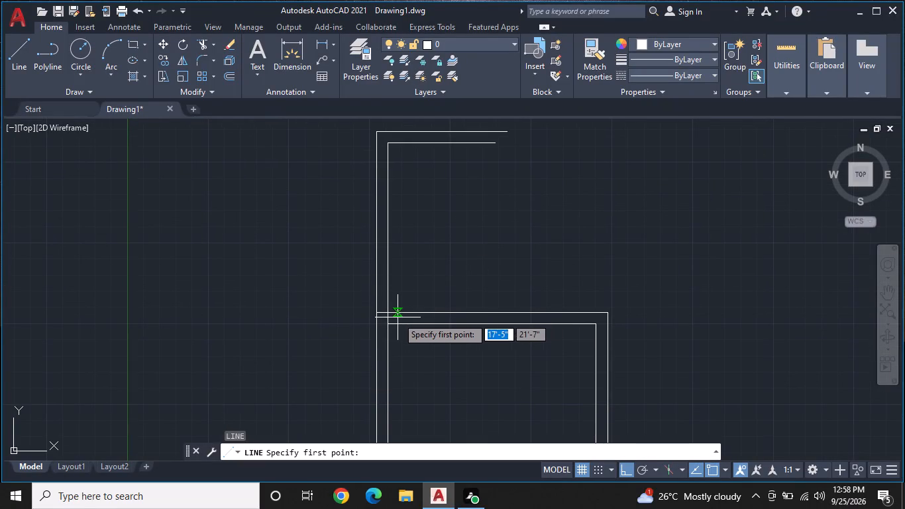
click(386, 315)
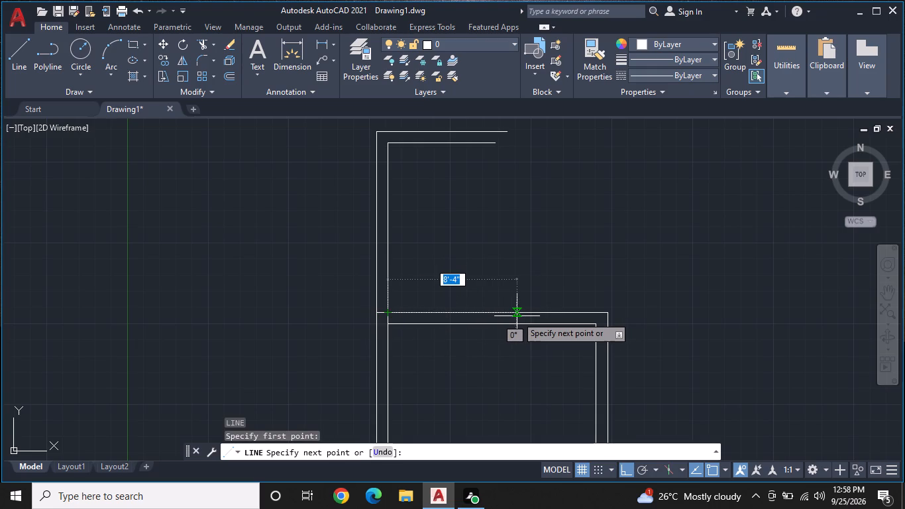
key(6)
key(apostrophe)
text(11)
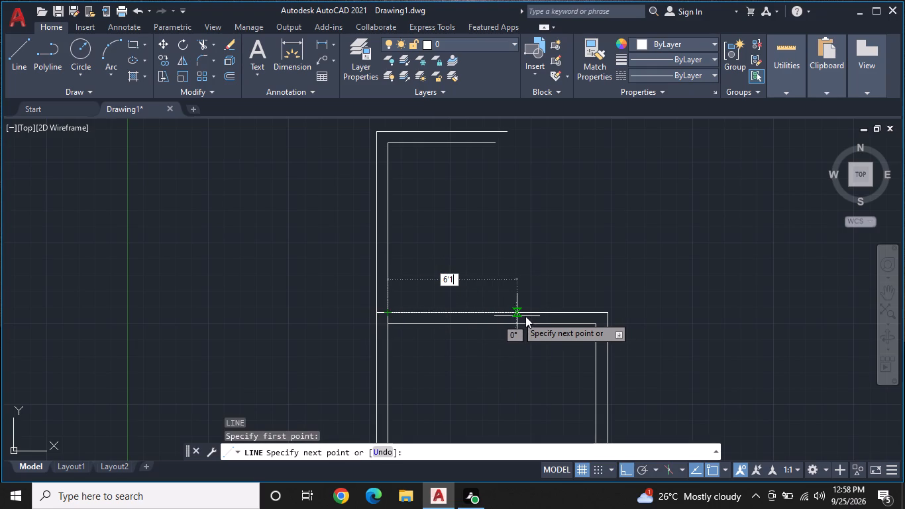
key(shift+quotedbl)
key(Return)
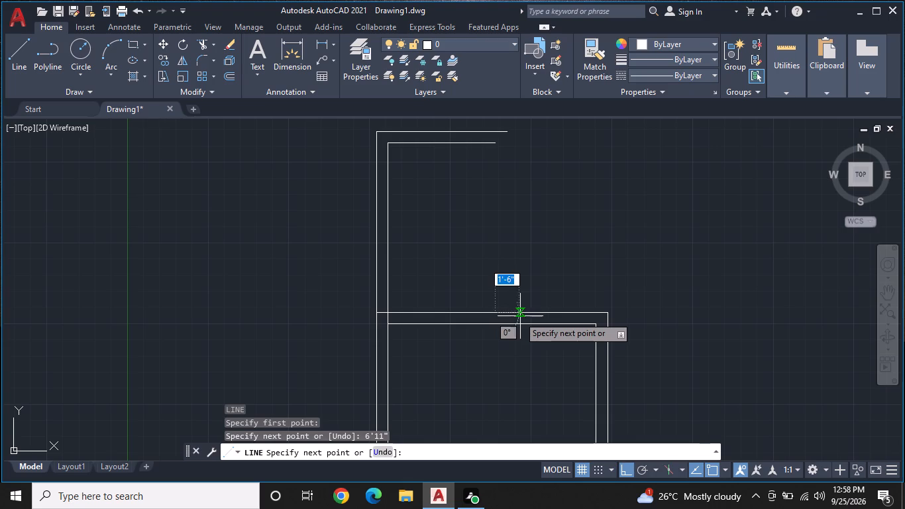
middle_drag(503, 152, 480, 217)
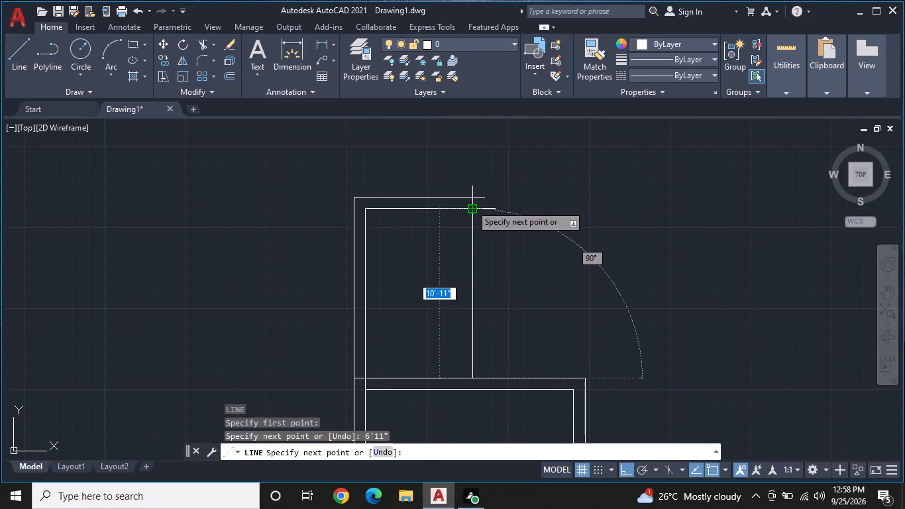
click(472, 205)
key(Escape)
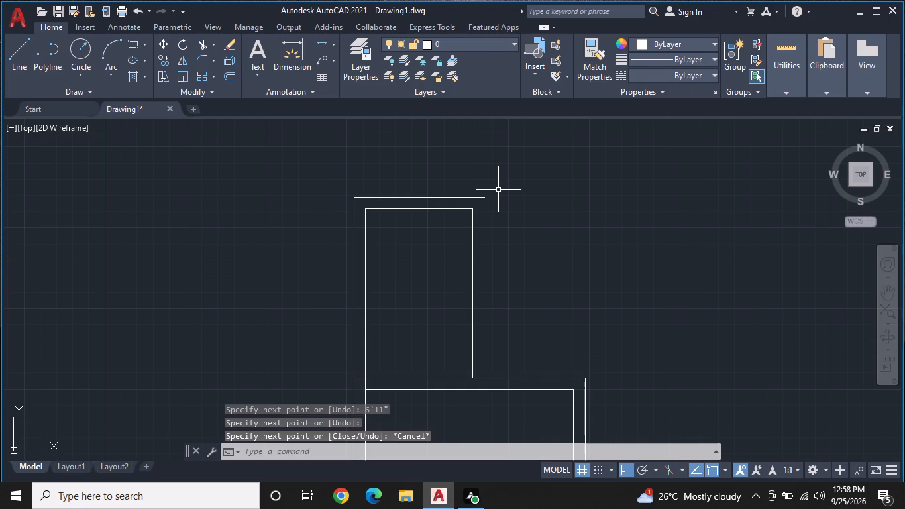
Draw the right wall's outer line from the outer top line's open end straight down to the shared wall.
right_click(499, 190)
click(529, 201)
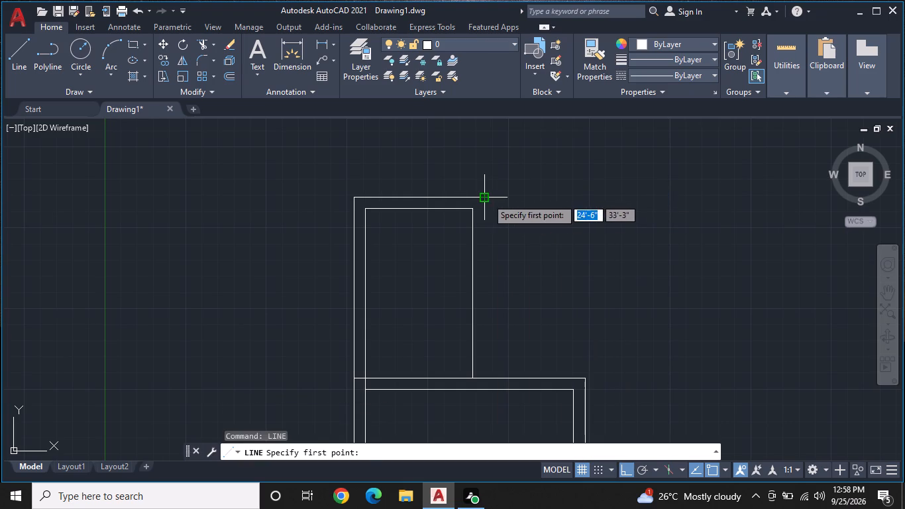
drag(488, 198, 490, 209)
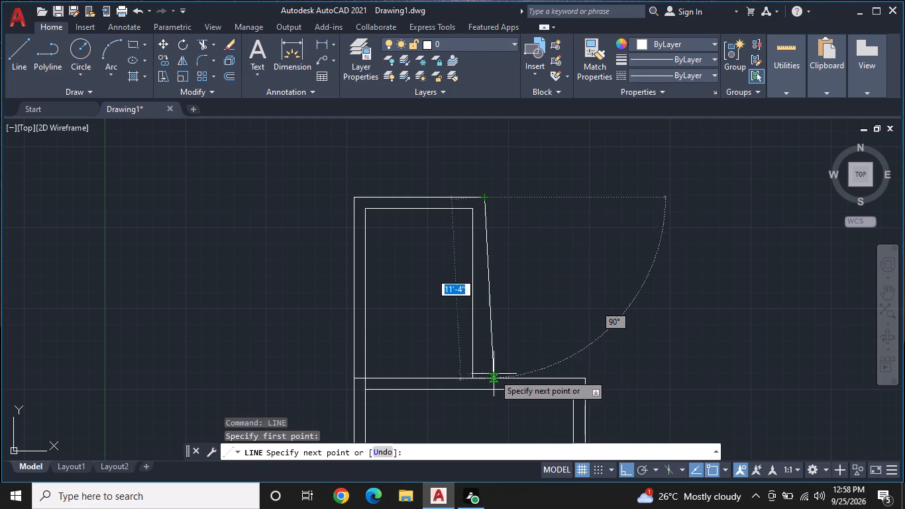
click(484, 380)
key(Escape)
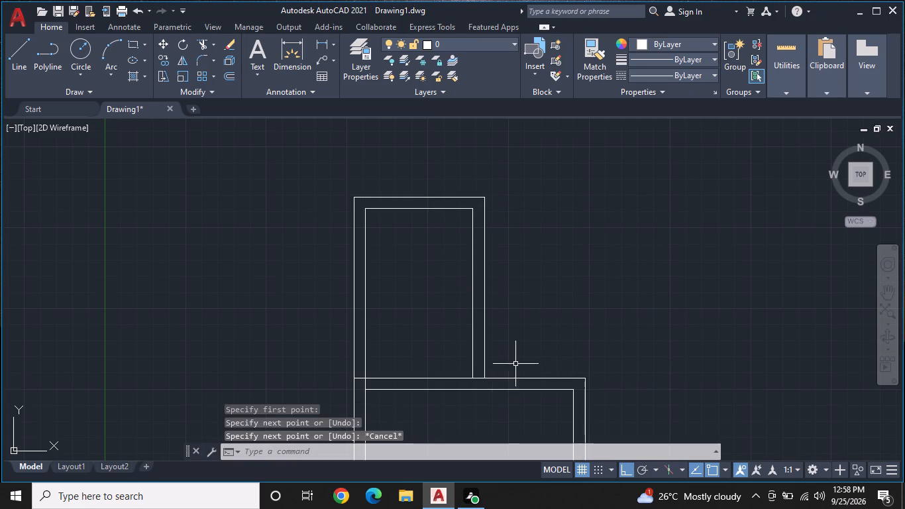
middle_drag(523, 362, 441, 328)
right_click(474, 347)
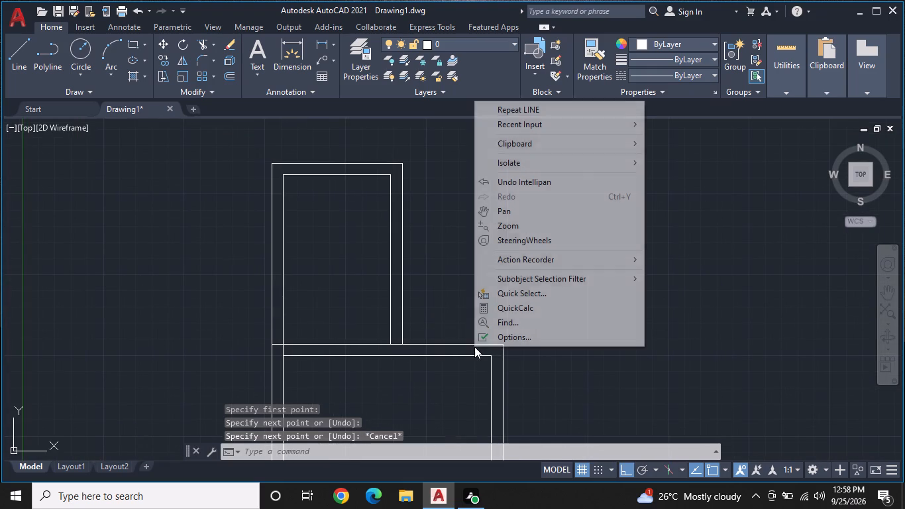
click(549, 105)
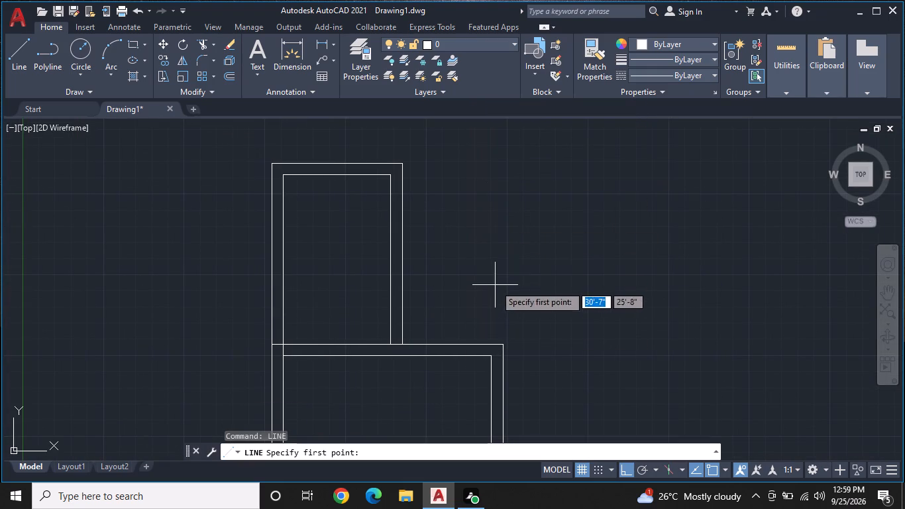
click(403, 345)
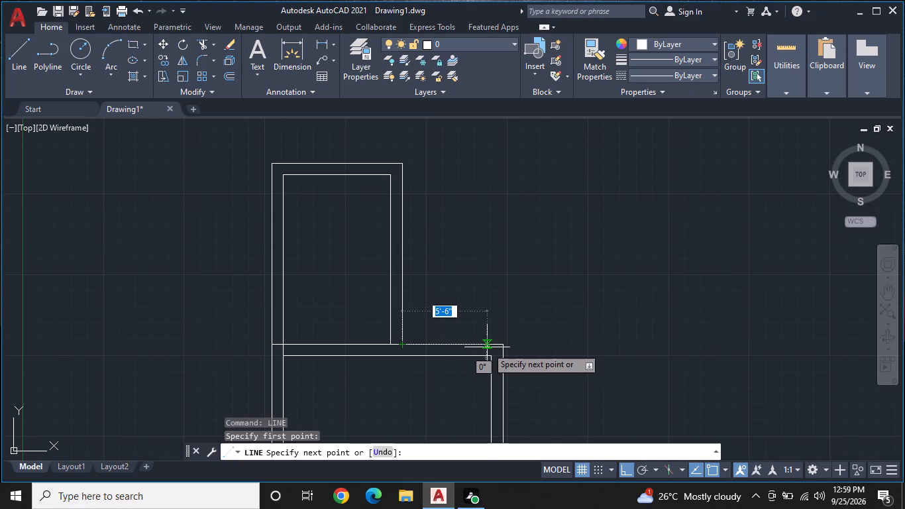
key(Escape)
Measure the upper room's inner width and height with Quick measure.
middle_drag(485, 347, 527, 300)
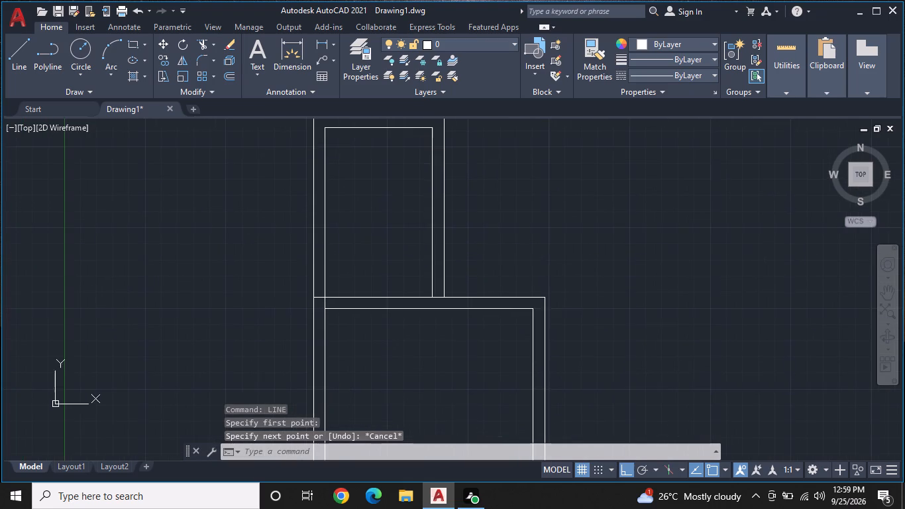
scroll(527, 300, down, 1)
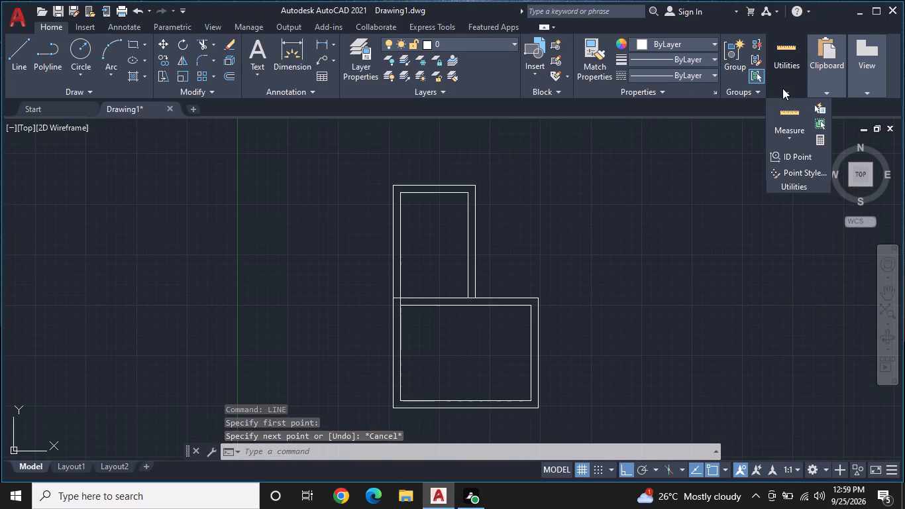
click(782, 88)
click(794, 133)
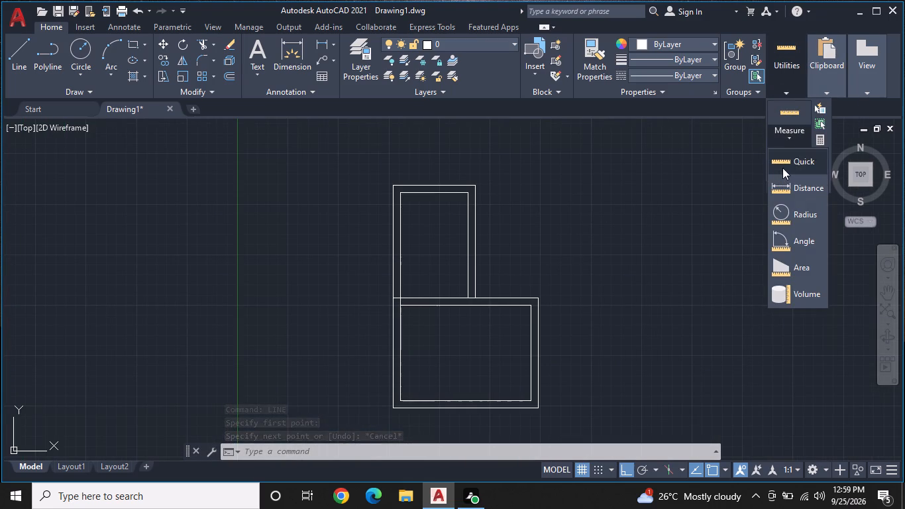
click(782, 167)
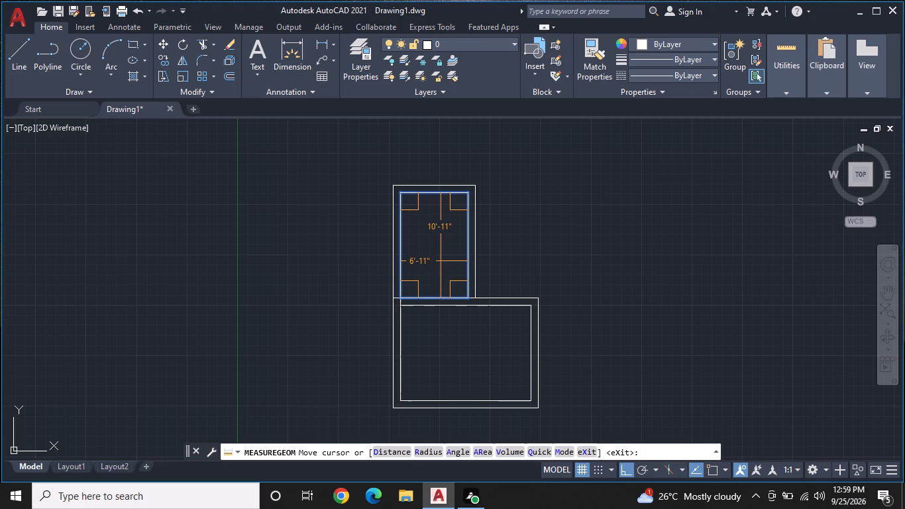
scroll(441, 261, up, 1)
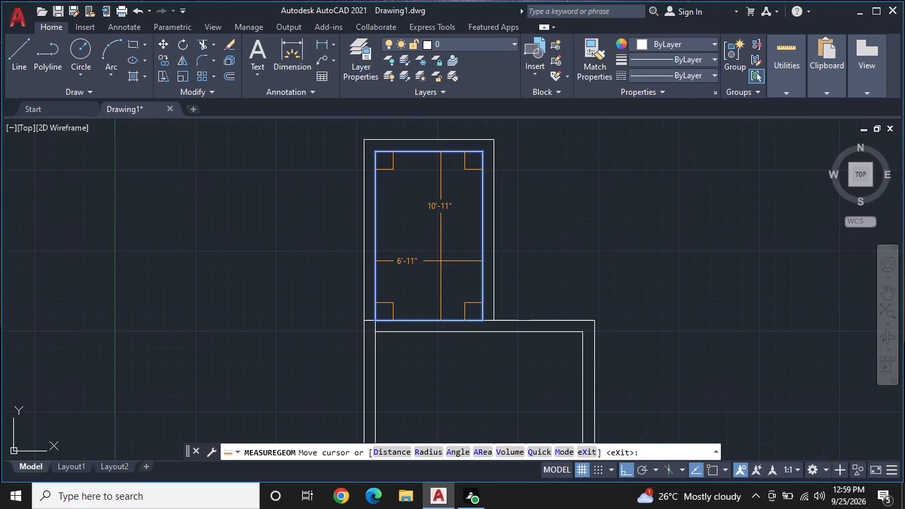
scroll(441, 261, down, 1)
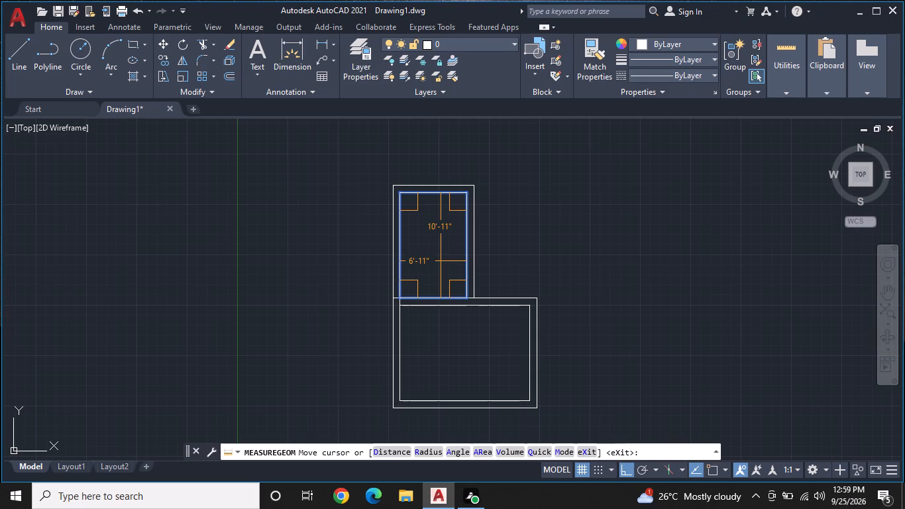
key(Escape)
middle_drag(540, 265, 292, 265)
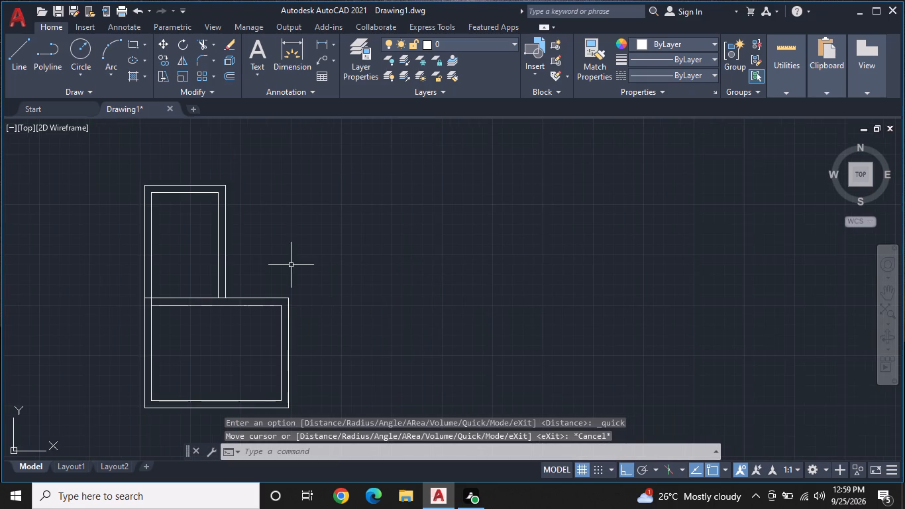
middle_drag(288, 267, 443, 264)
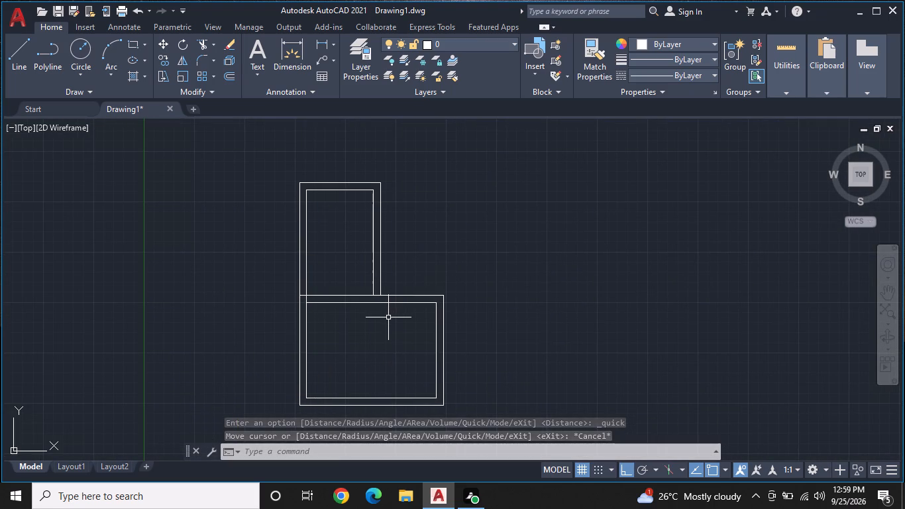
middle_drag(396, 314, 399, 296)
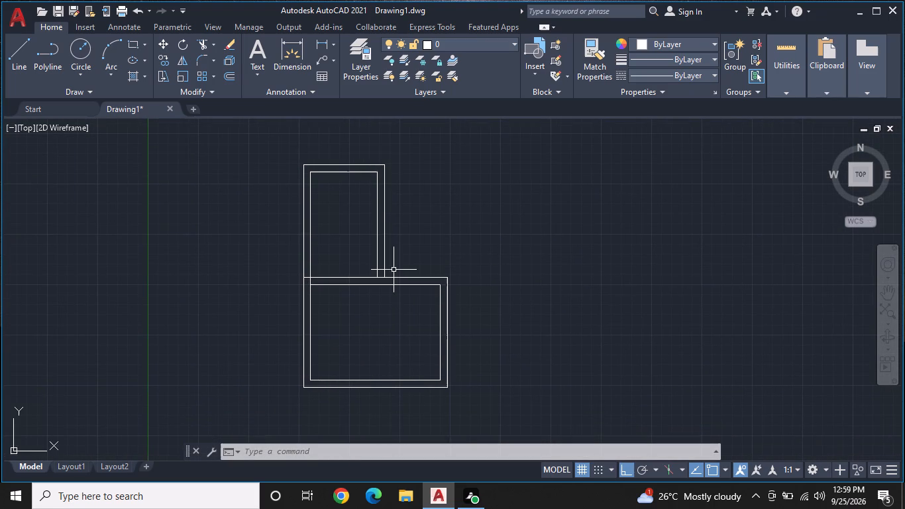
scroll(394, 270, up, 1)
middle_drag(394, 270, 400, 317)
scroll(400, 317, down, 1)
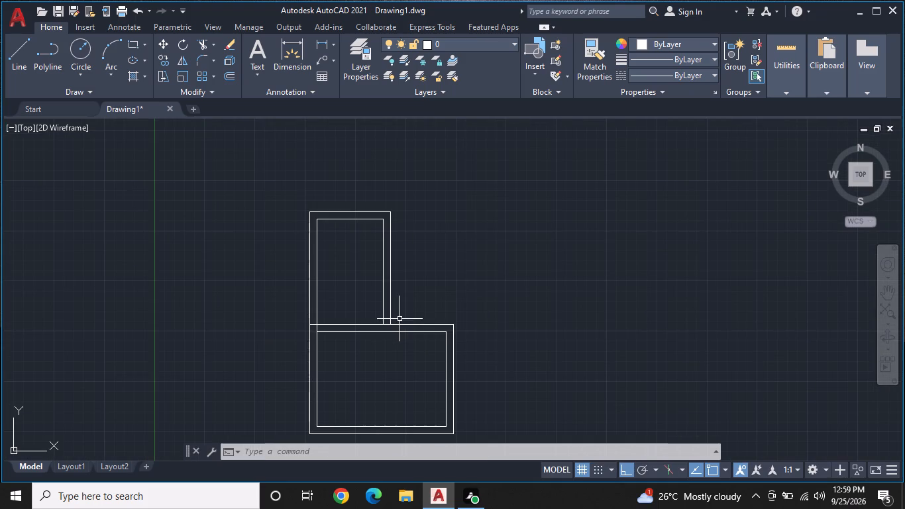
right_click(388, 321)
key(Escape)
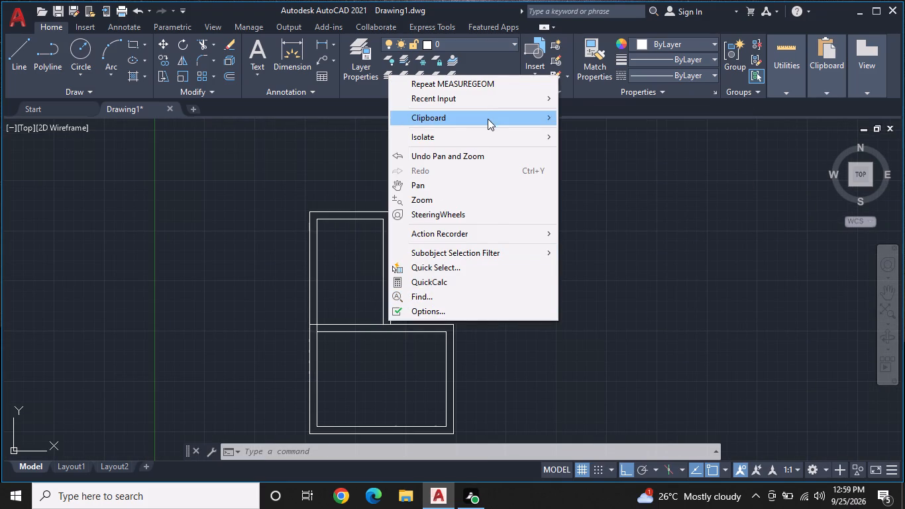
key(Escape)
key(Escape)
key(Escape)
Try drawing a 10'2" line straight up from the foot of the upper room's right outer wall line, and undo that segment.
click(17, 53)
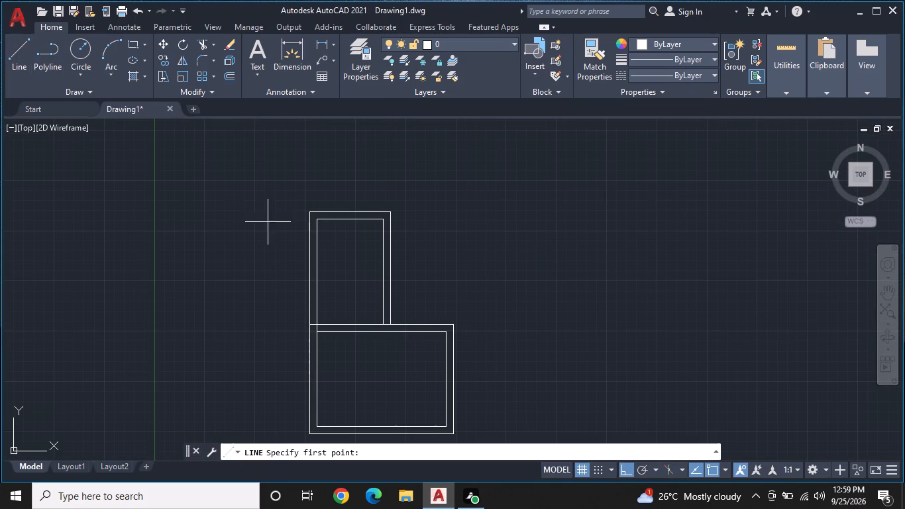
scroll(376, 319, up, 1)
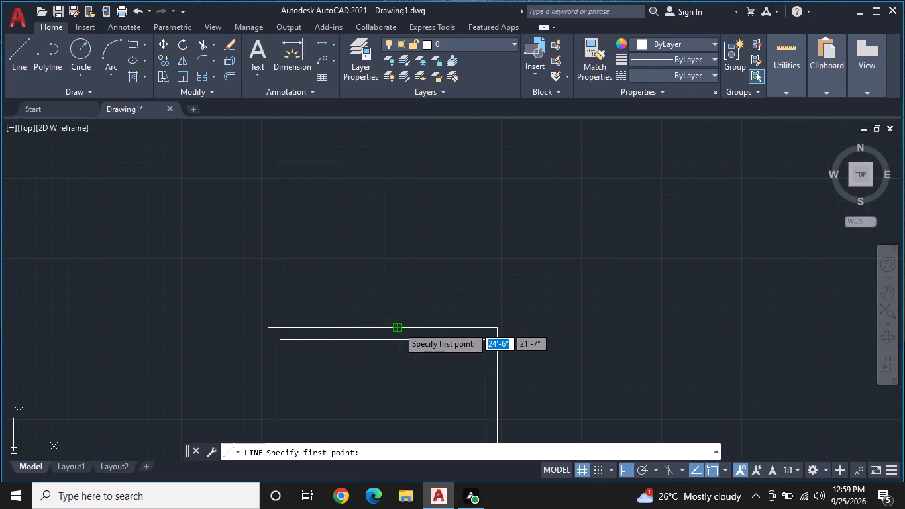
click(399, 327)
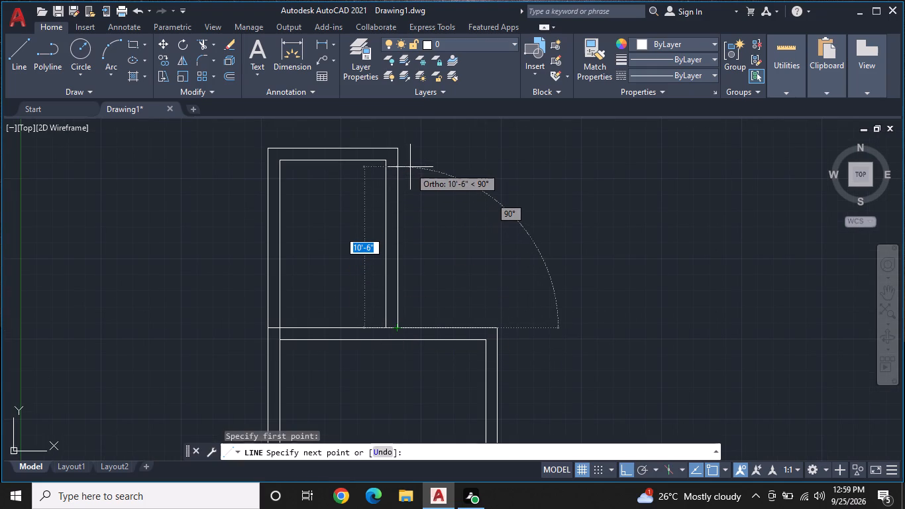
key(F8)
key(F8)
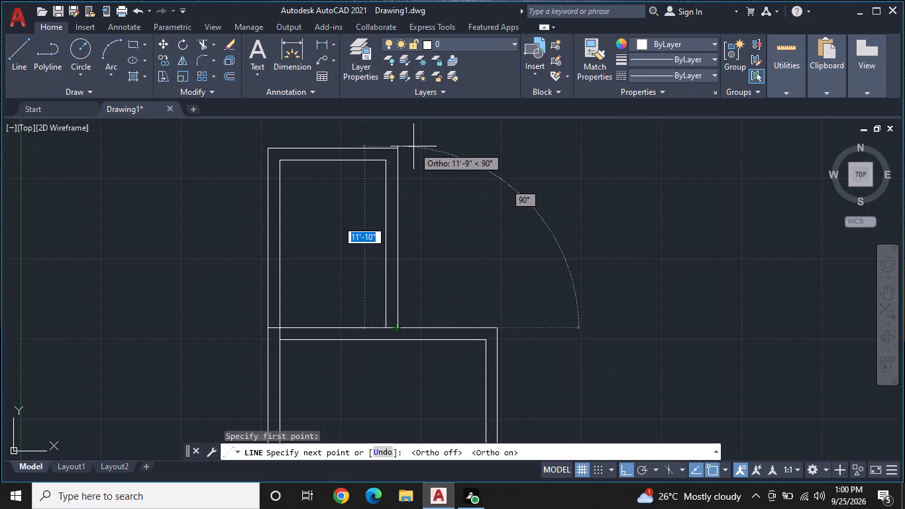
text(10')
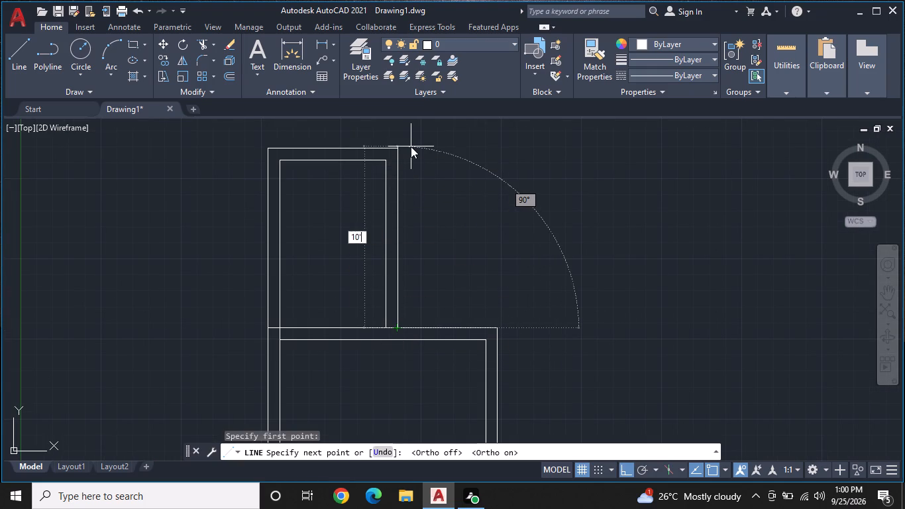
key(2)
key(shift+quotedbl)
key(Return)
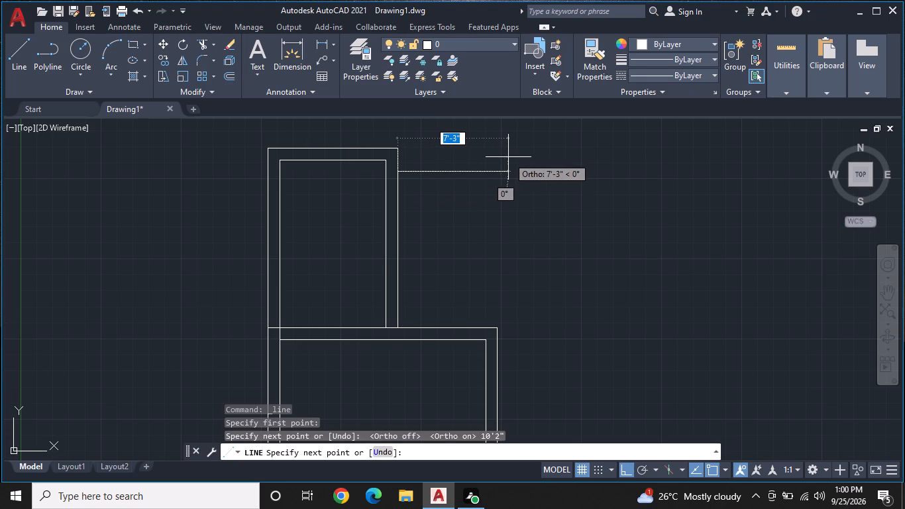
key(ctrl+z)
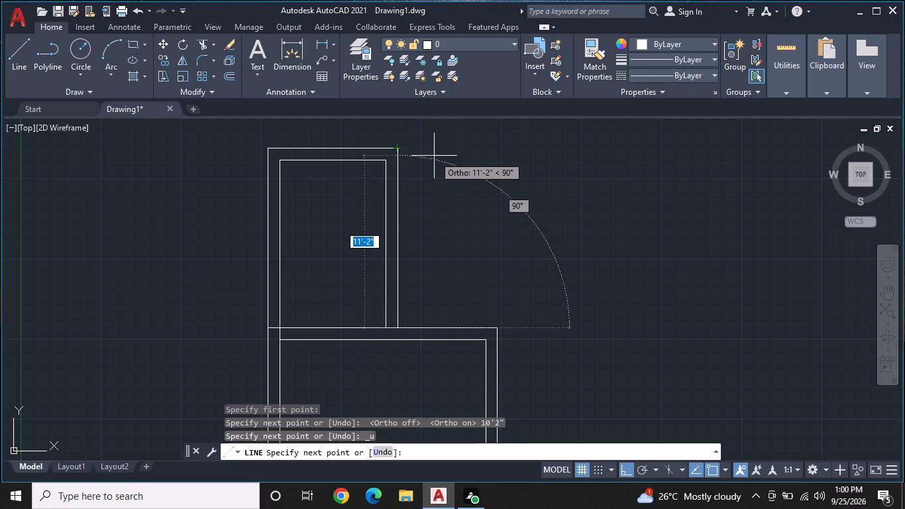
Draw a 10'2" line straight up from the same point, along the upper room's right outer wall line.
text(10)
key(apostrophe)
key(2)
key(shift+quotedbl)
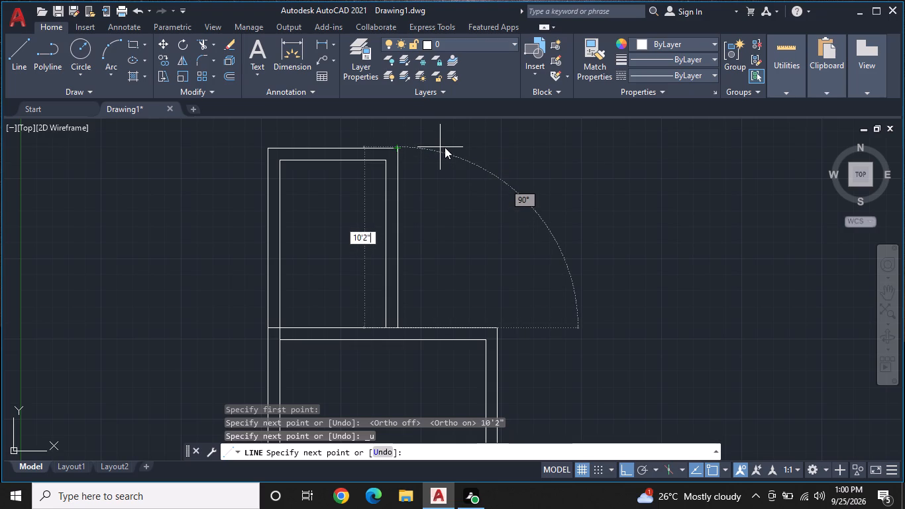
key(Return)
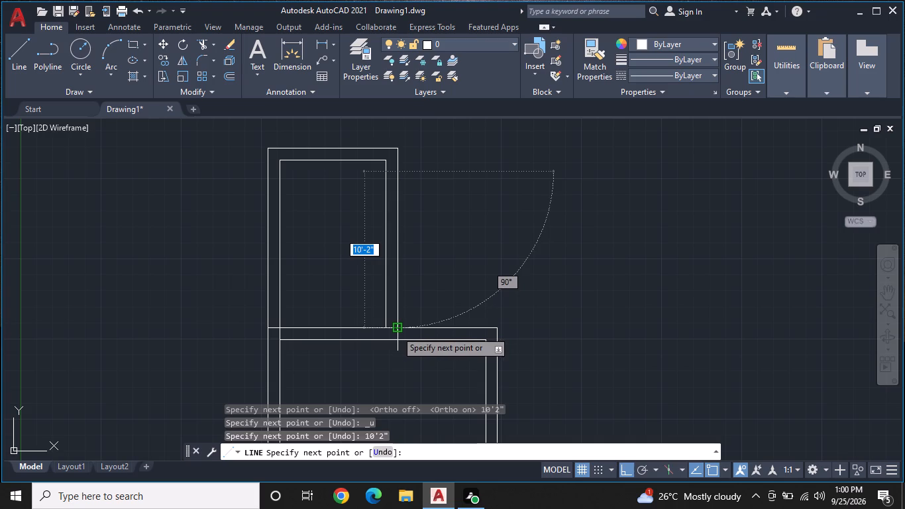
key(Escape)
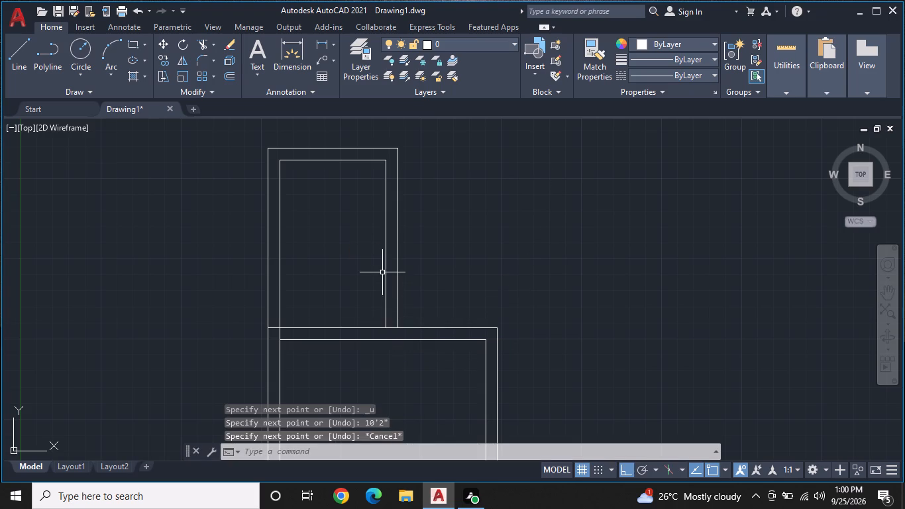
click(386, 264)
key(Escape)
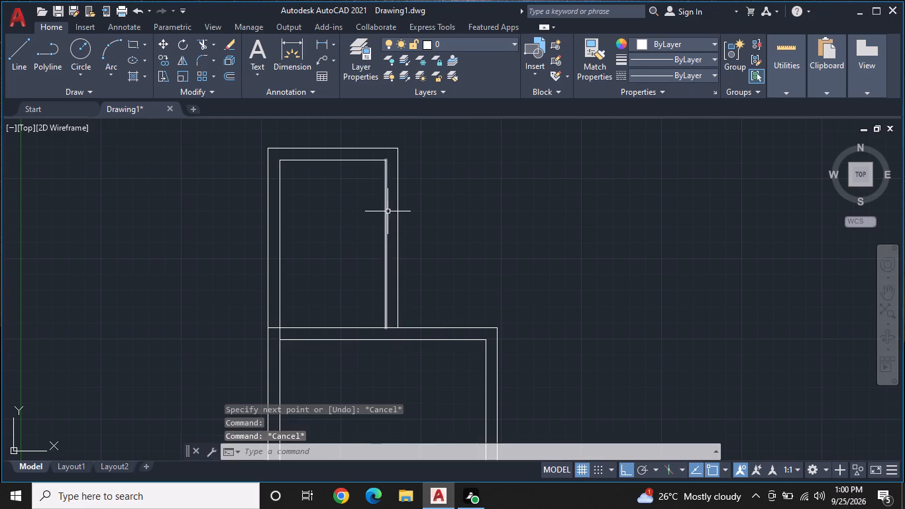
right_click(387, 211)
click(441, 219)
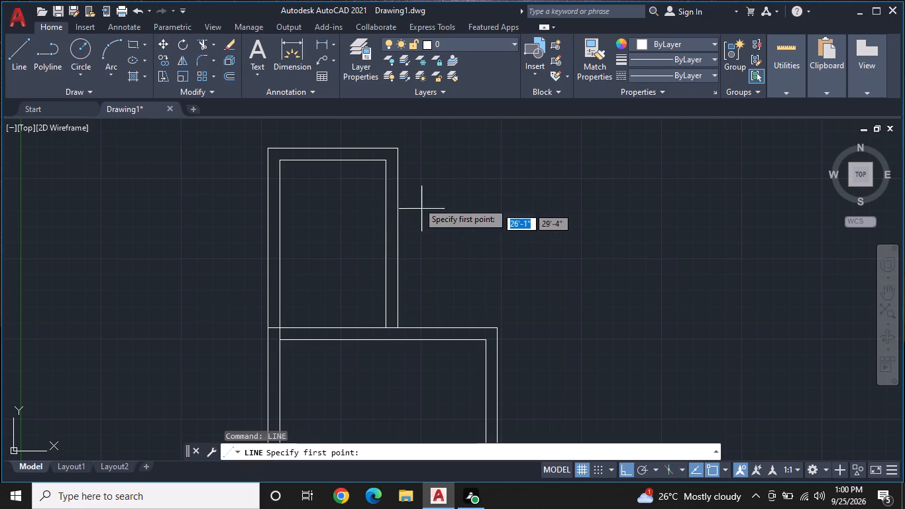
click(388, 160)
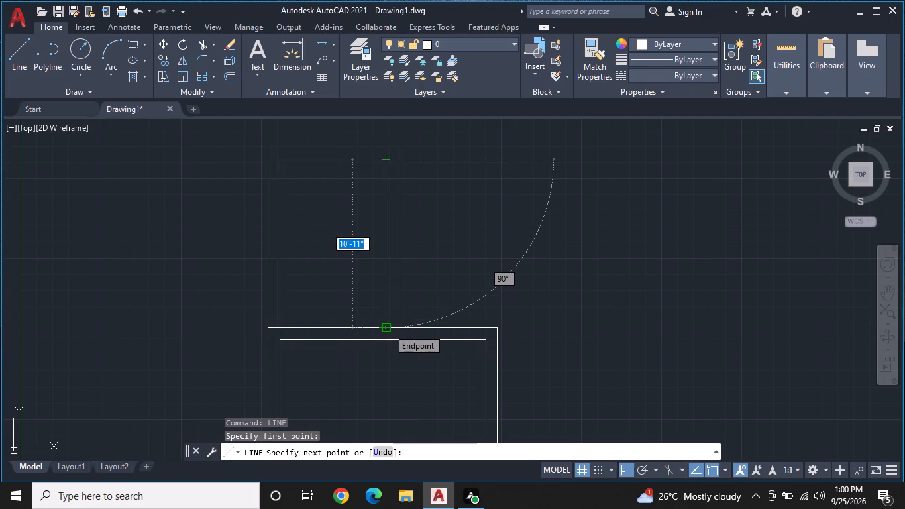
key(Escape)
Erase the upper room's right wall: its inner line and both overlapping outer lines.
click(386, 277)
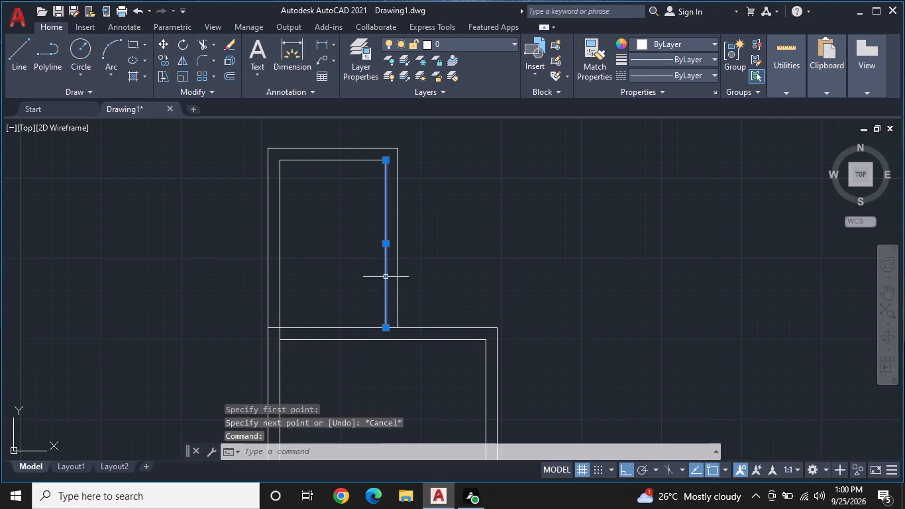
right_click(386, 277)
click(445, 245)
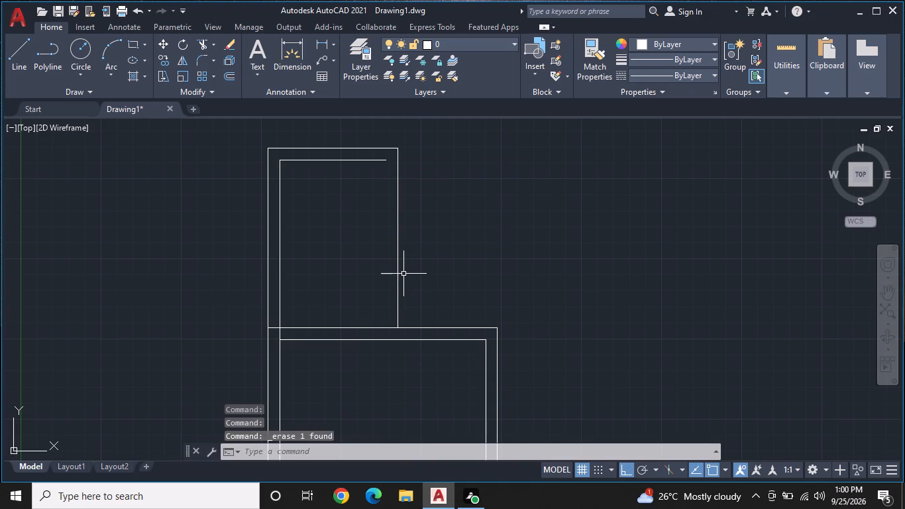
click(398, 282)
right_click(398, 282)
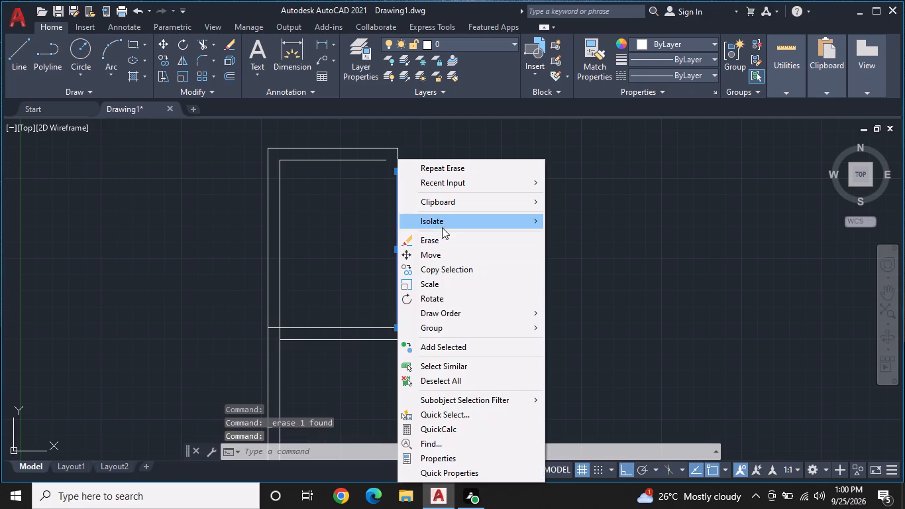
click(439, 241)
click(398, 217)
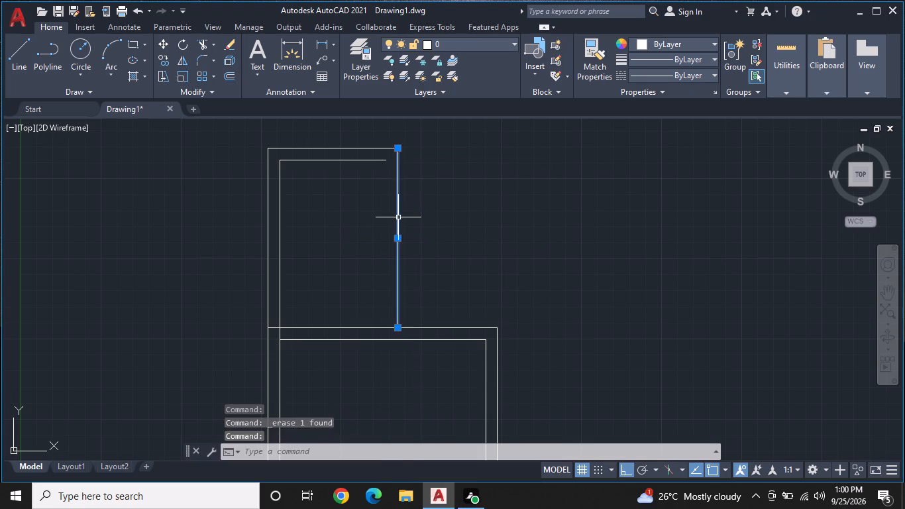
right_click(398, 217)
click(423, 239)
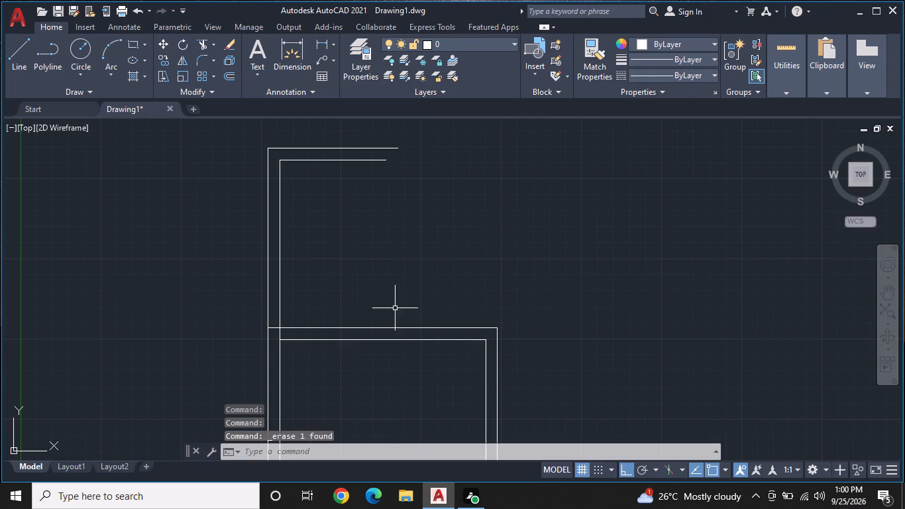
right_click(396, 319)
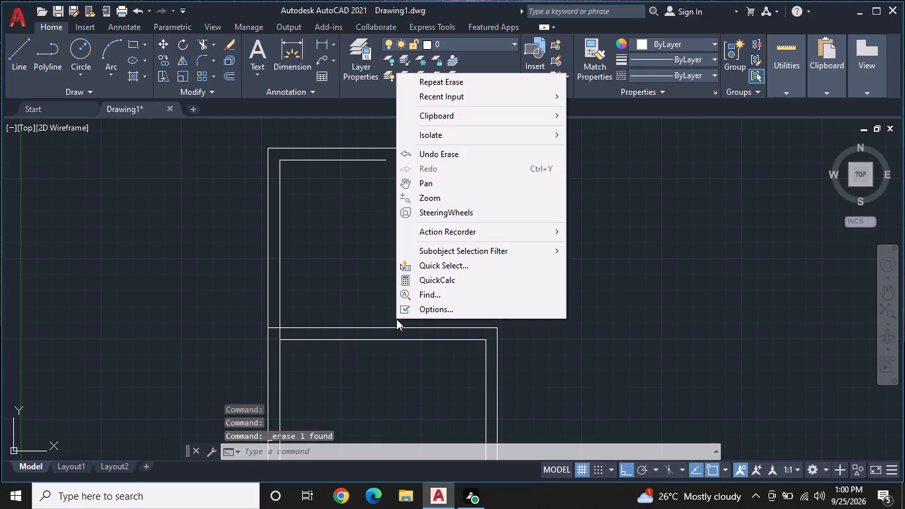
key(Escape)
From the upper room's lower-left inner corner, draw connected lines 6'11" along the shared wall, 10'2" up, and straight back to the left inner wall line.
click(15, 48)
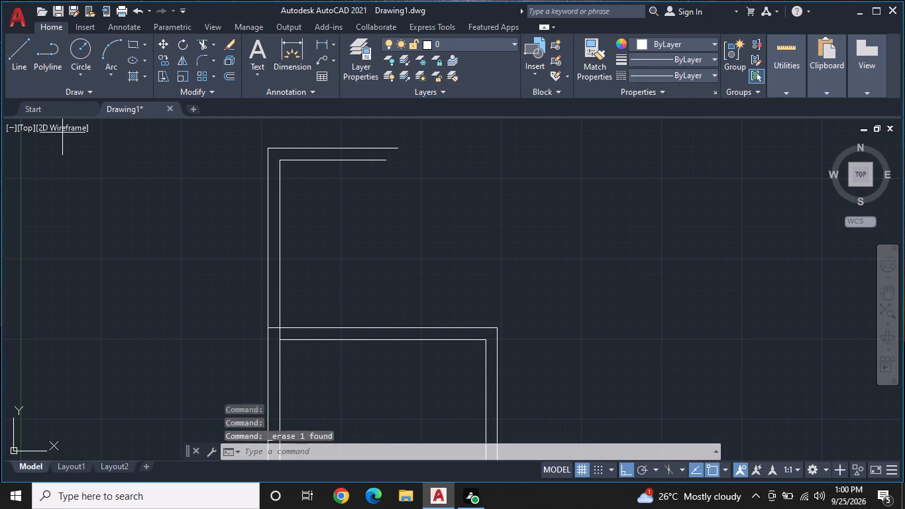
click(280, 328)
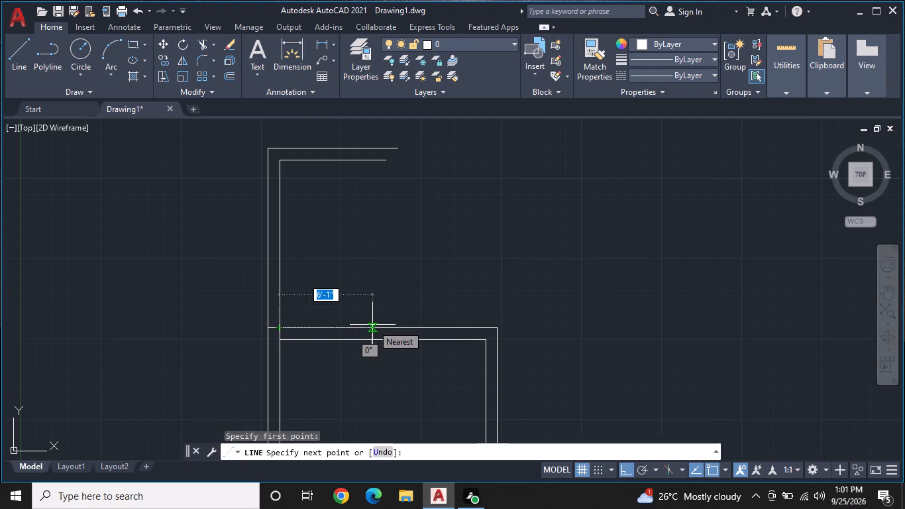
text(6')
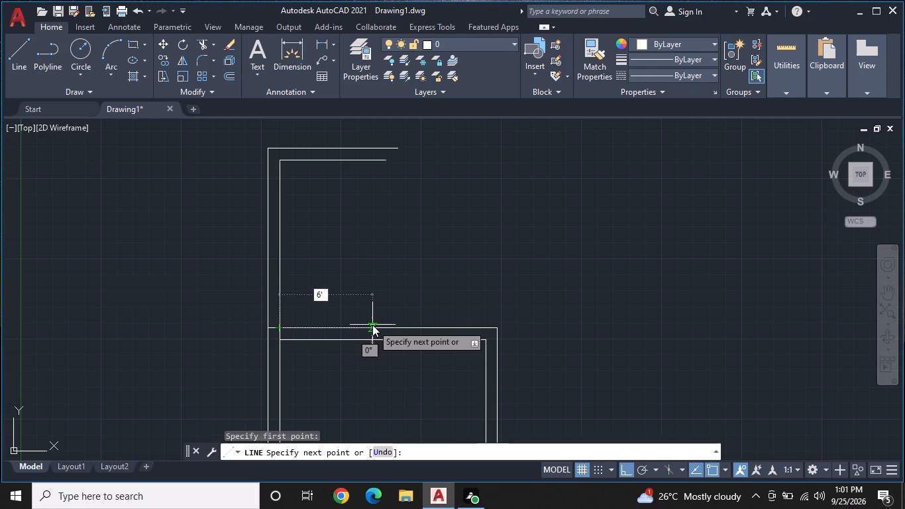
text(11")
key(Return)
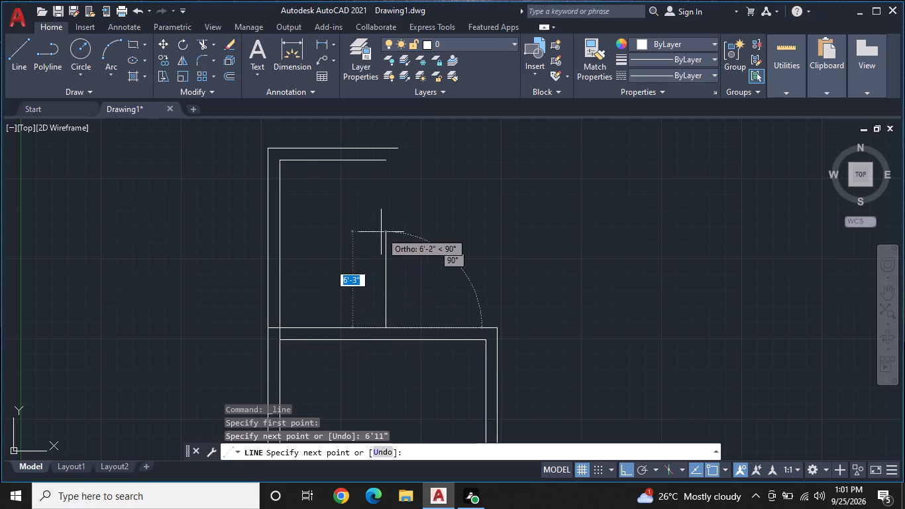
text(10')
text(2")
key(Return)
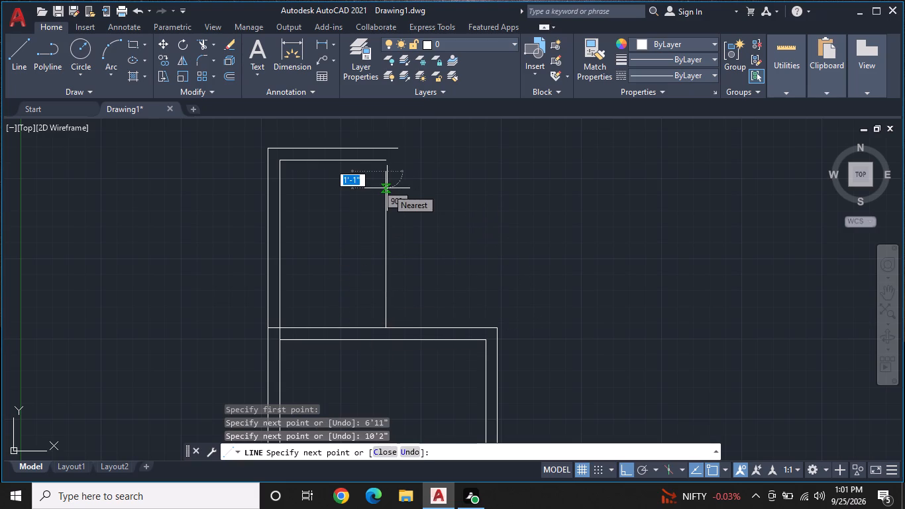
scroll(303, 192, up, 3)
scroll(287, 173, down, 2)
middle_drag(287, 173, 278, 263)
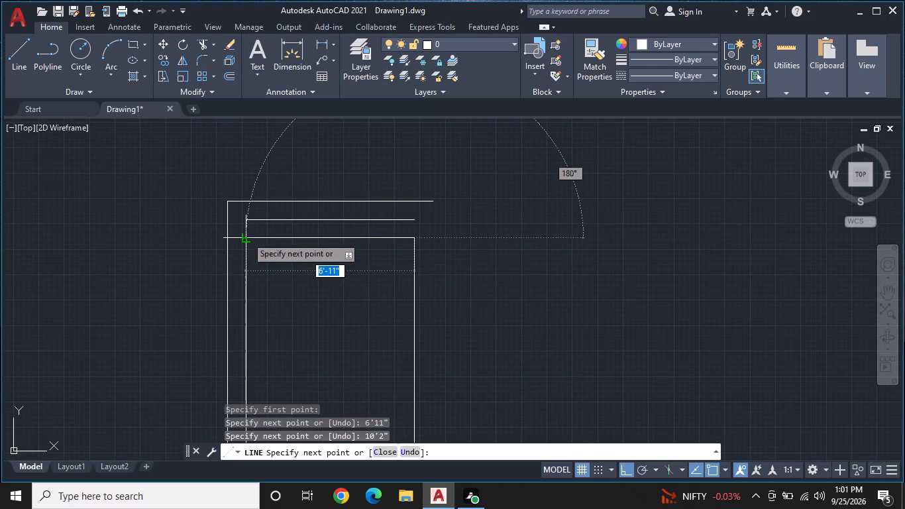
click(246, 237)
key(Escape)
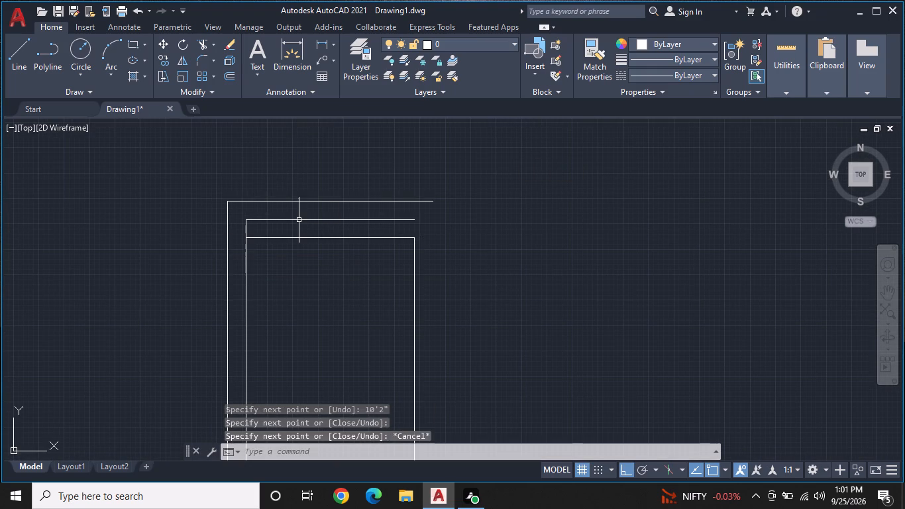
Erase the upper room's old inner and outer top wall lines.
click(299, 220)
right_click(299, 220)
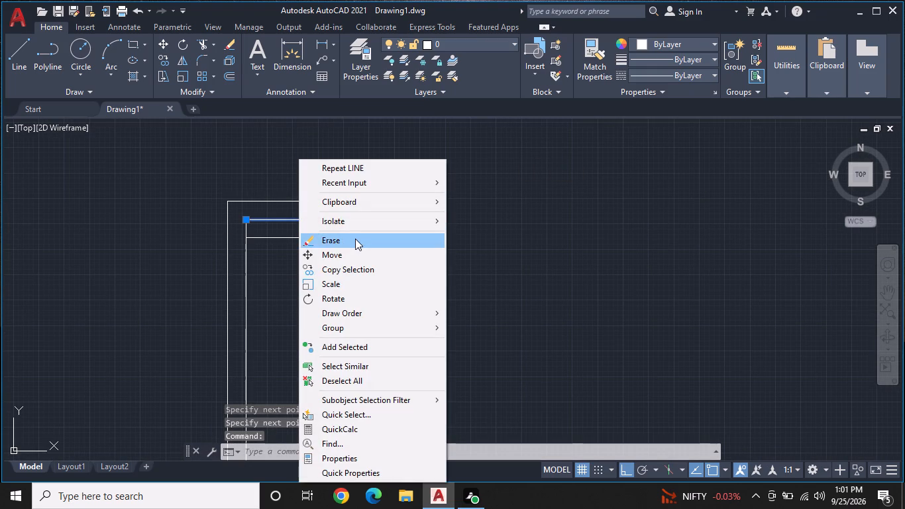
click(355, 239)
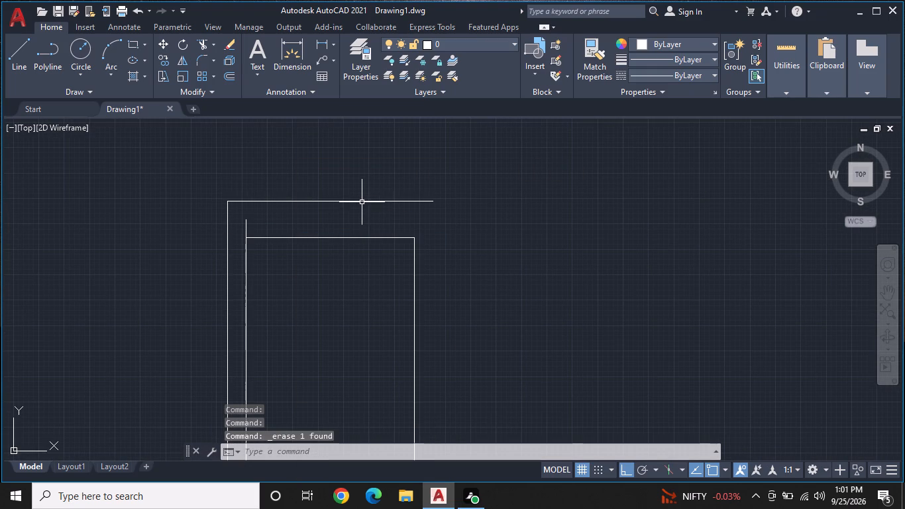
click(363, 200)
right_click(363, 200)
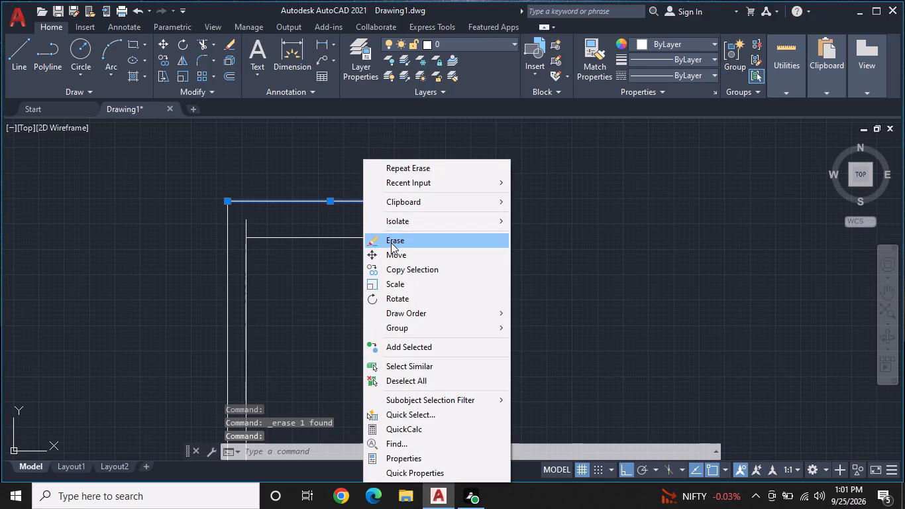
click(391, 243)
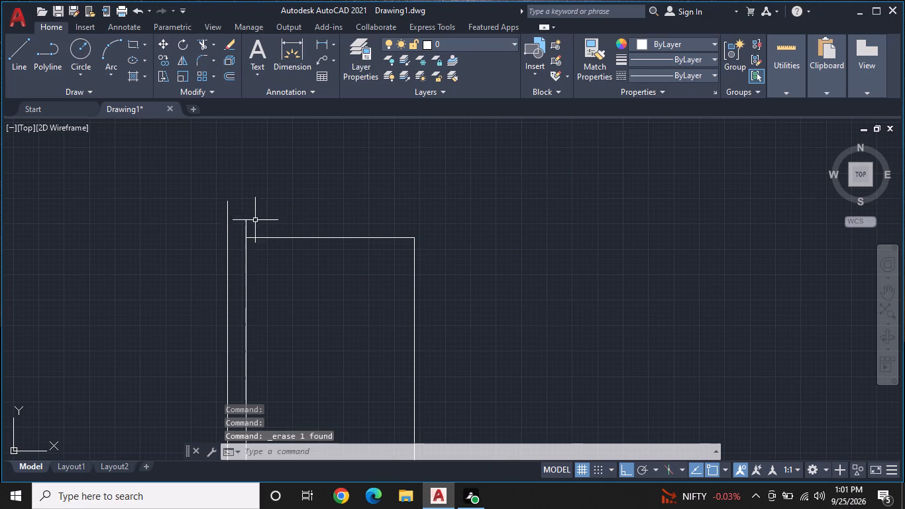
Trim the left inner wall line's stub projecting above the new inner top line.
text(TR)
key(space)
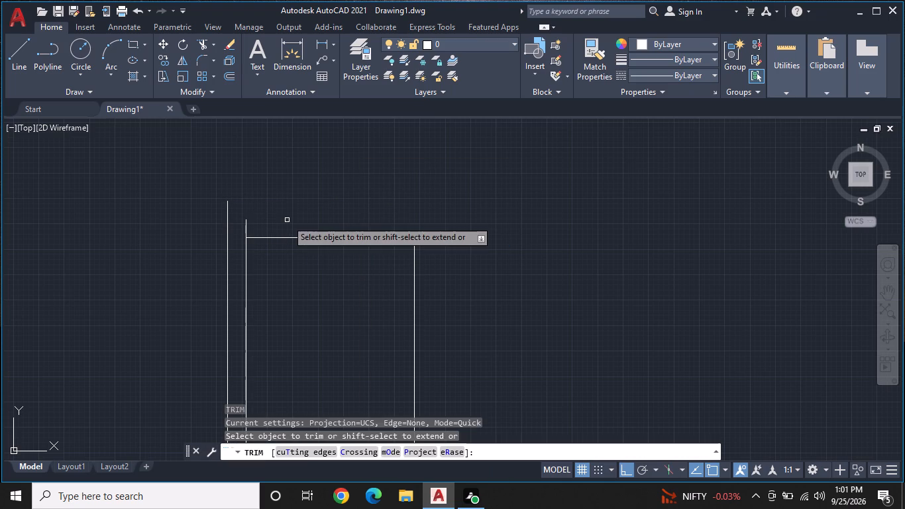
click(247, 228)
key(Escape)
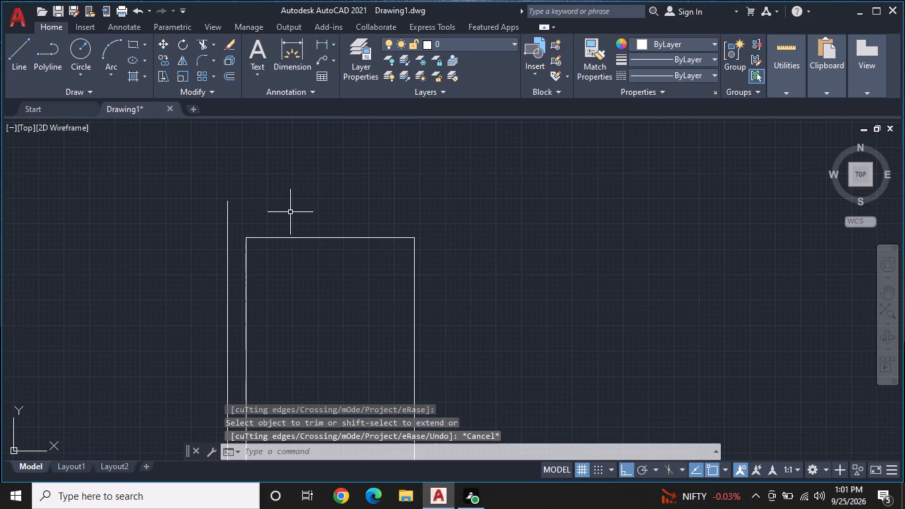
Offset the upper room's new inner top wall line 9" outward, above the room.
click(234, 72)
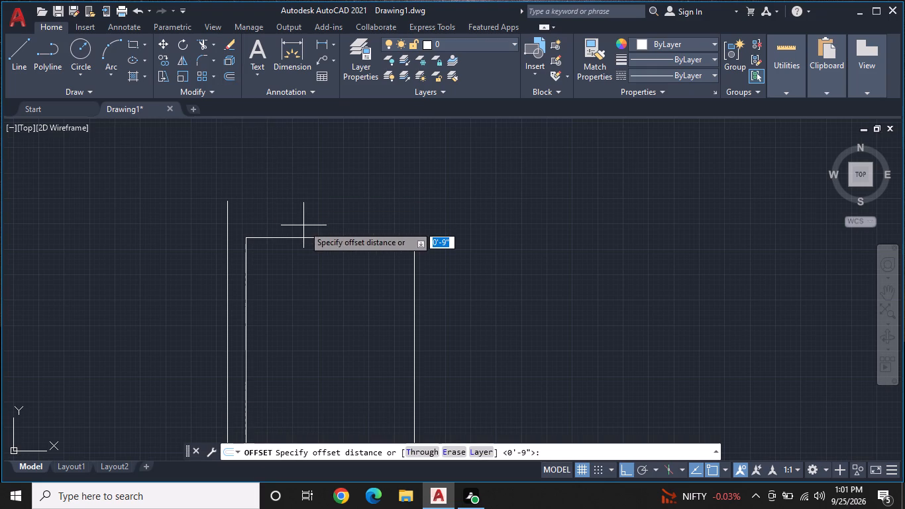
right_click(303, 225)
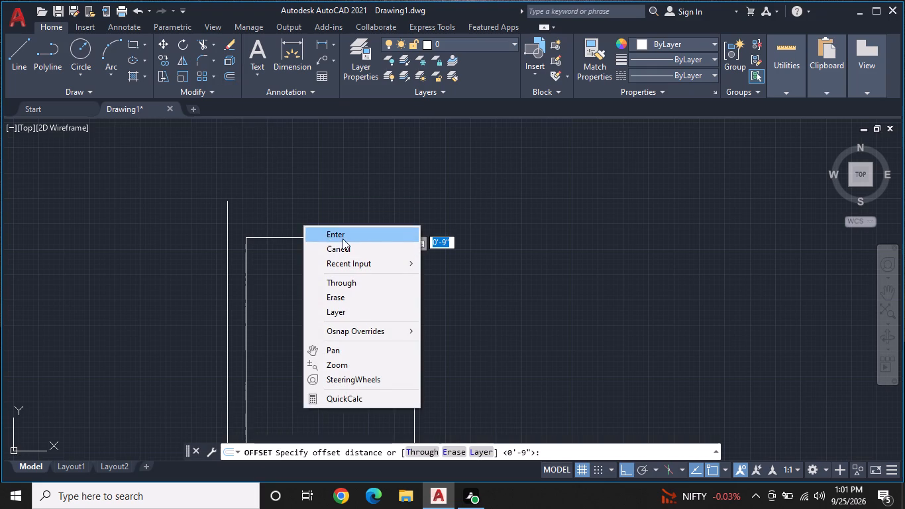
click(343, 239)
click(345, 239)
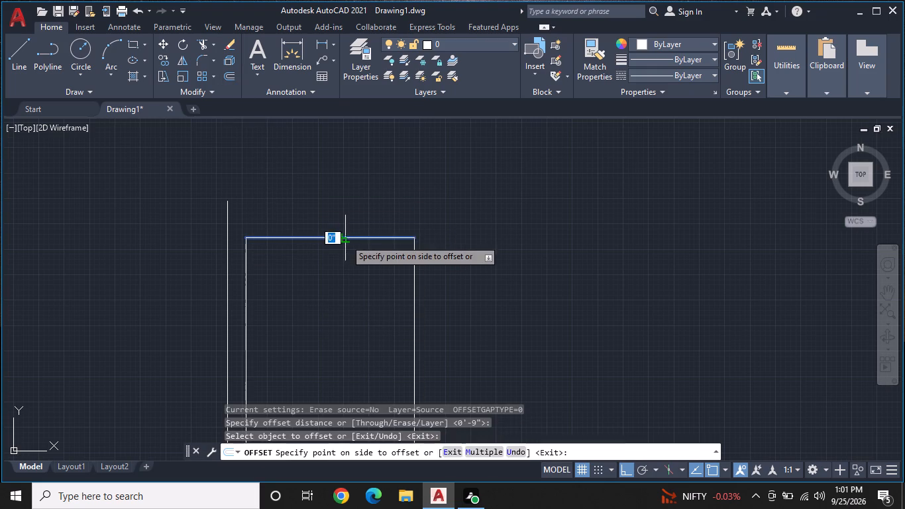
click(362, 194)
middle_drag(334, 215, 363, 226)
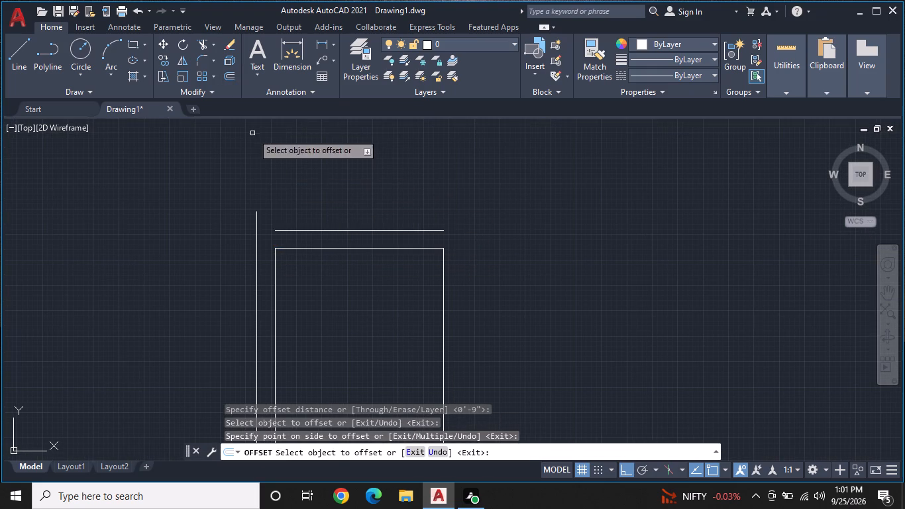
Fillet the upper room's outer left and outer top wall lines into a square corner.
click(227, 81)
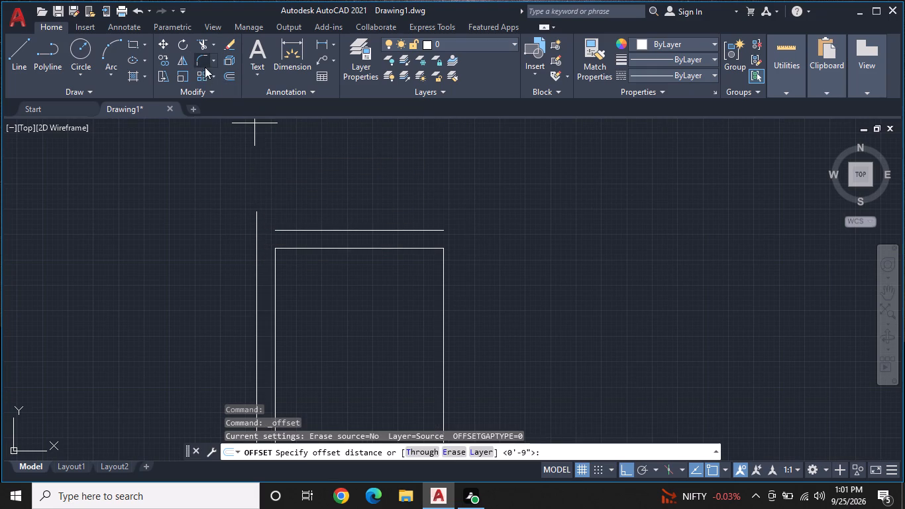
click(201, 58)
click(257, 242)
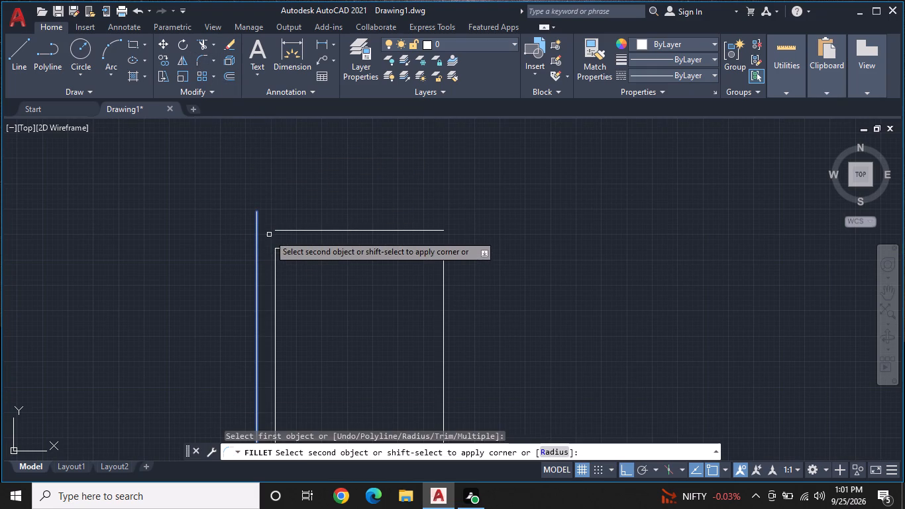
click(288, 232)
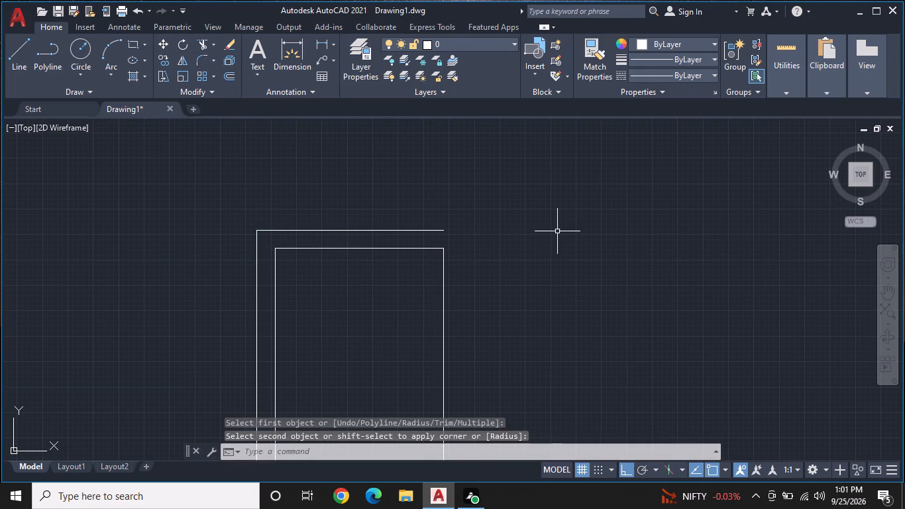
Offset the upper room's right inner wall line 9" outward, away from the room.
right_click(557, 231)
click(585, 241)
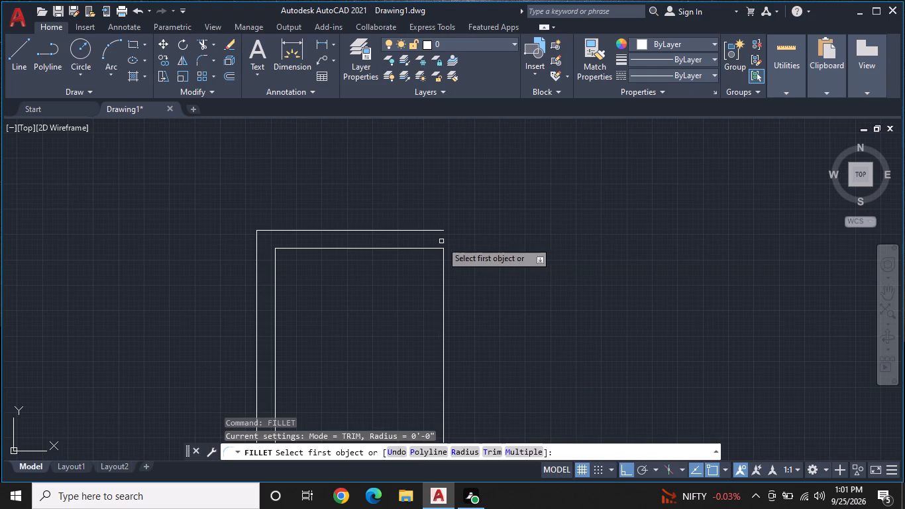
middle_drag(478, 260, 451, 203)
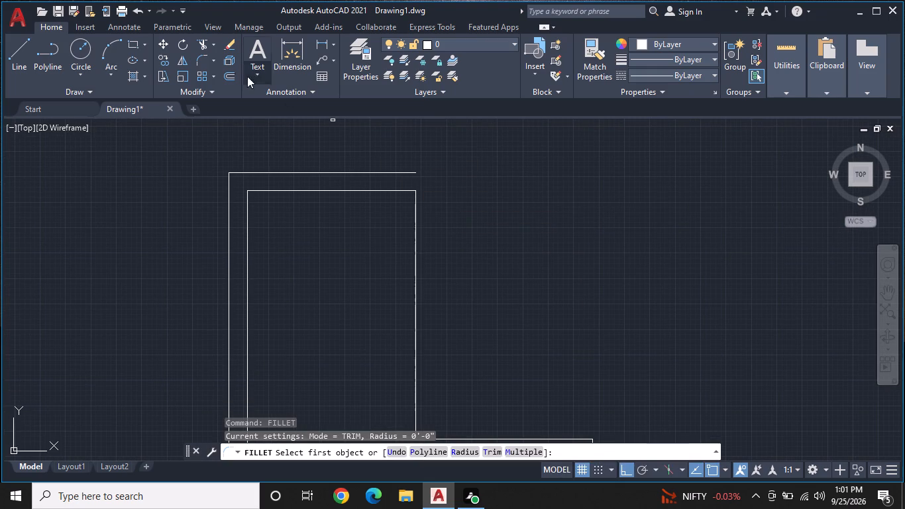
click(234, 73)
right_click(474, 248)
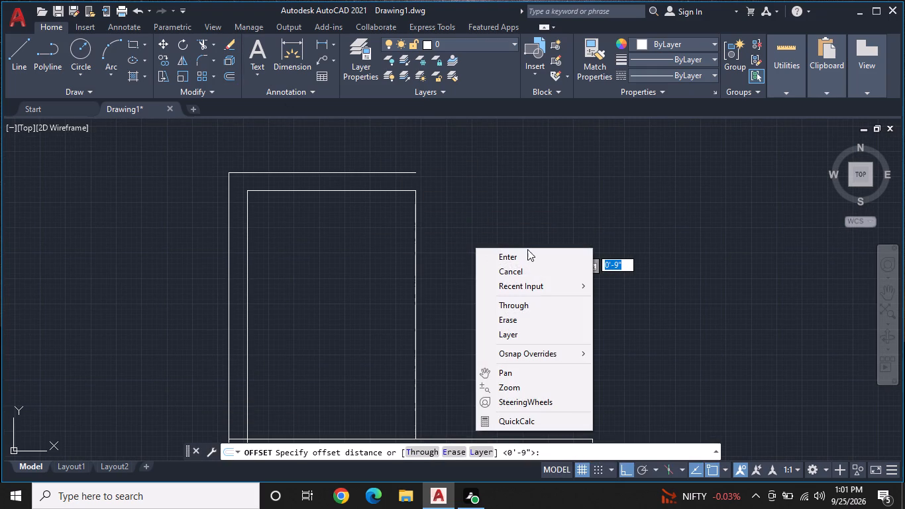
click(529, 256)
click(415, 268)
click(489, 258)
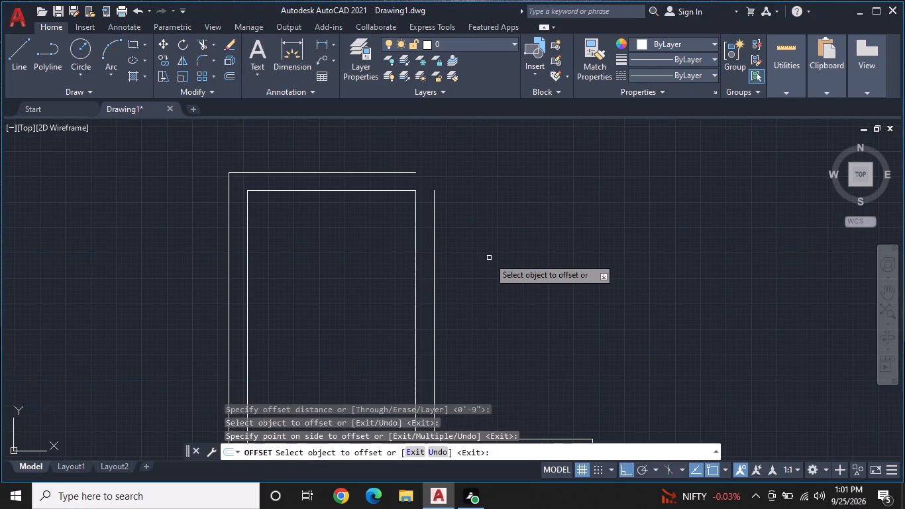
right_click(489, 258)
click(517, 278)
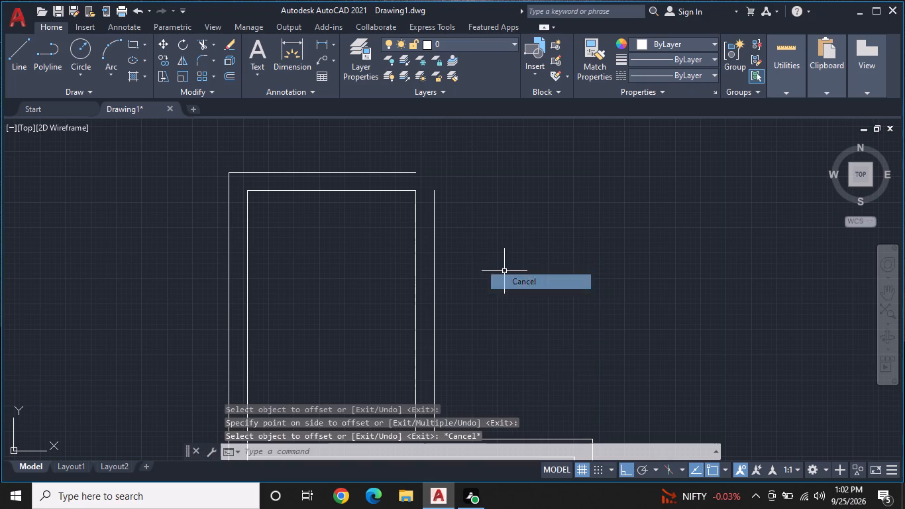
Fillet the upper room's outer top and outer right wall lines into a square corner.
click(231, 80)
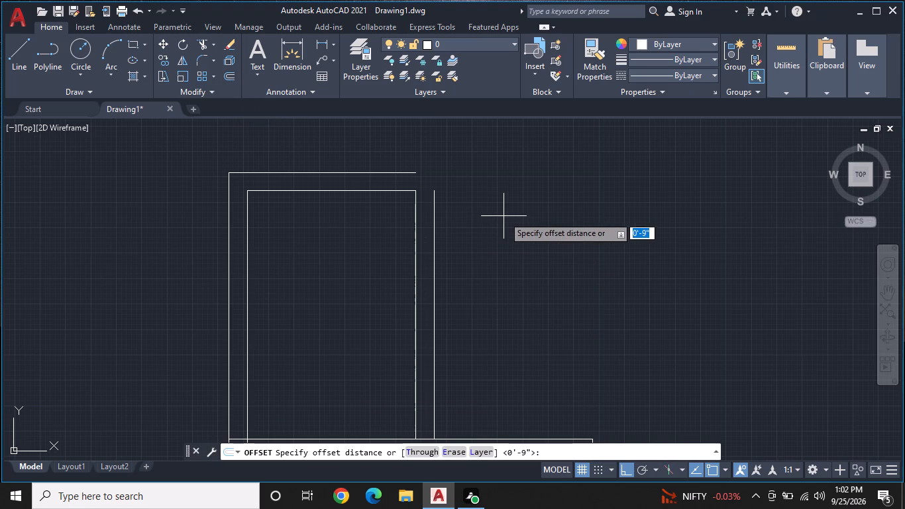
right_click(451, 216)
click(473, 222)
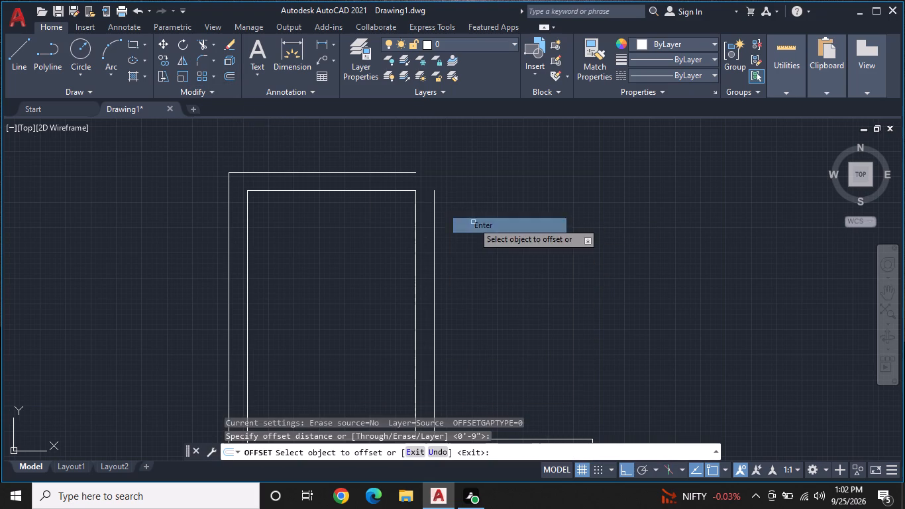
click(202, 59)
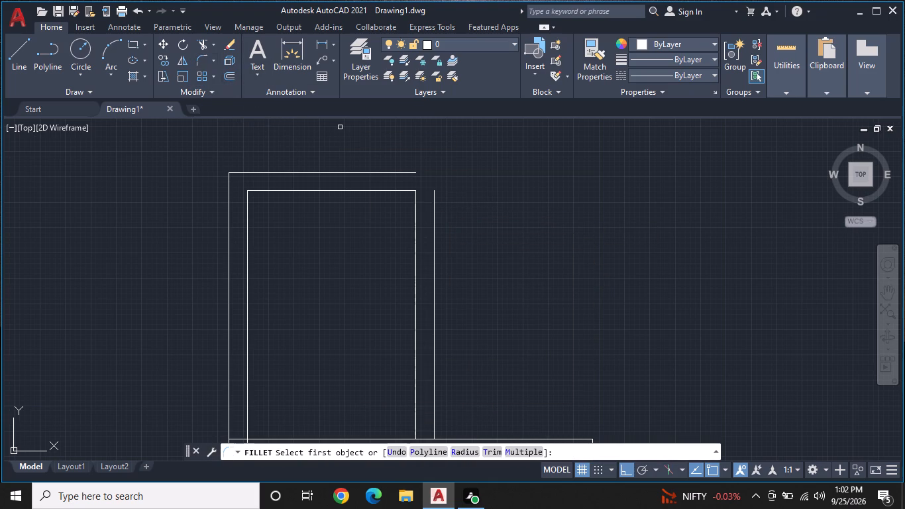
click(408, 172)
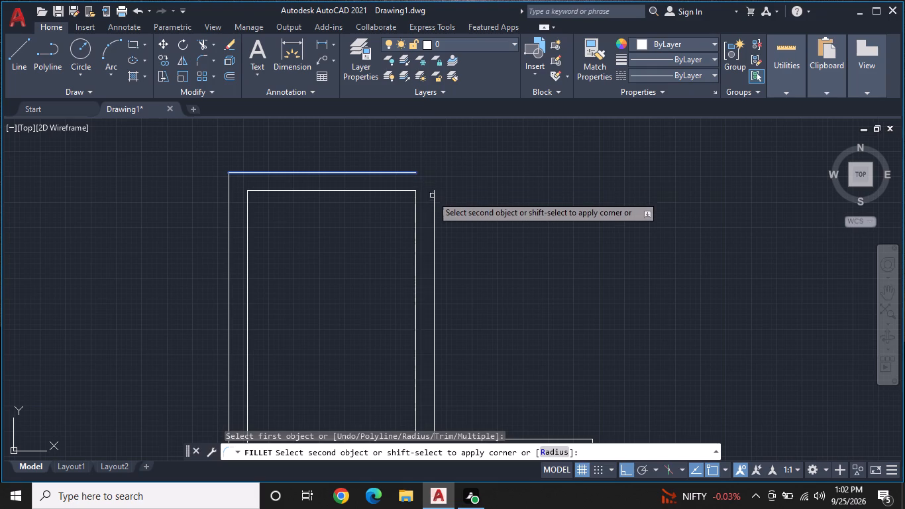
click(434, 203)
Draw a 5'5" line along the lower room's outer top wall line, starting at the base of the upper room's outer right wall.
scroll(463, 210, down, 1)
middle_drag(463, 210, 417, 150)
middle_drag(429, 174, 415, 196)
middle_drag(419, 238, 392, 195)
key(Escape)
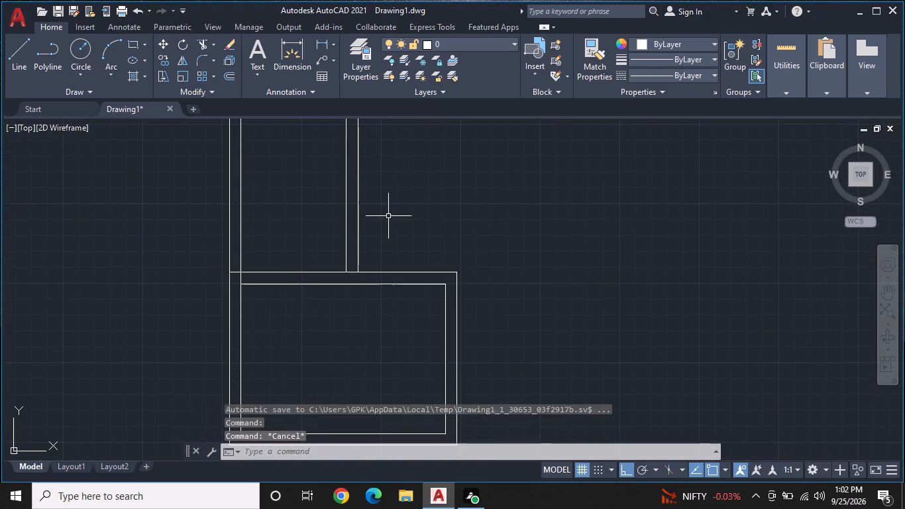
scroll(388, 219, down, 1)
scroll(388, 219, up, 1)
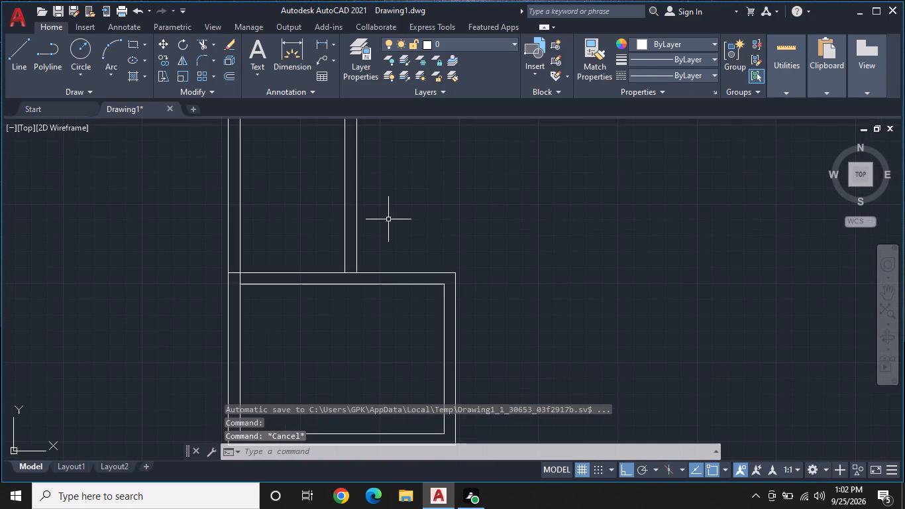
right_click(389, 219)
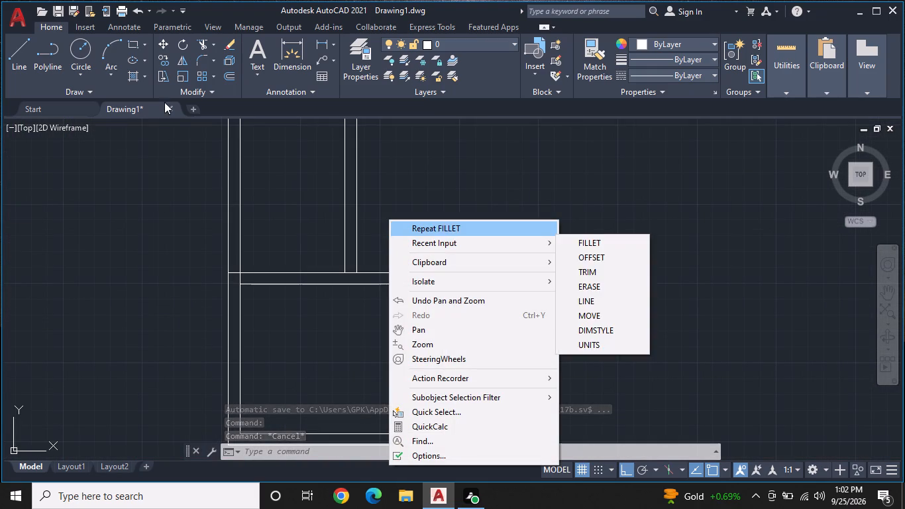
click(23, 50)
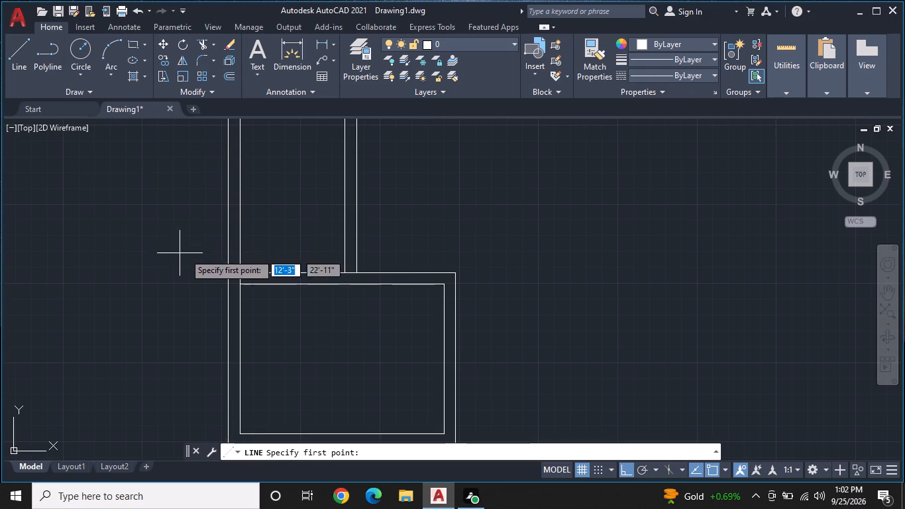
click(357, 274)
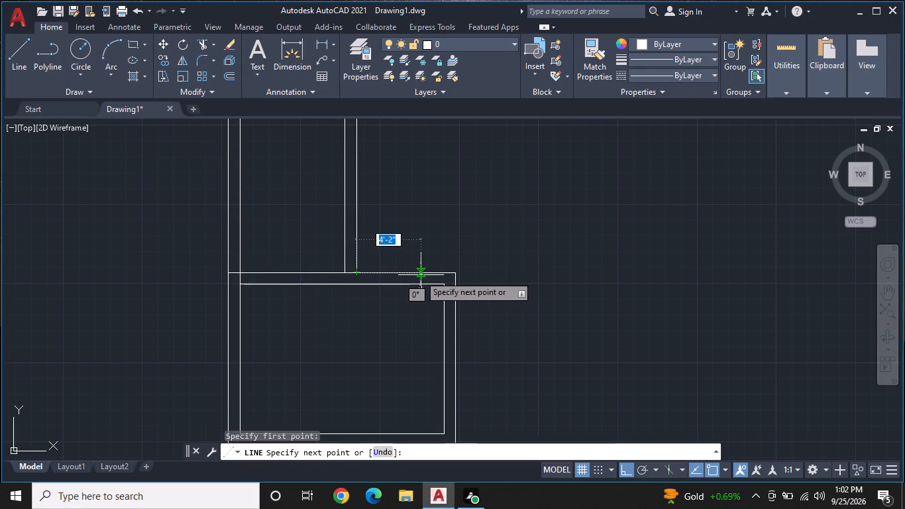
text(5')
text(5")
key(Return)
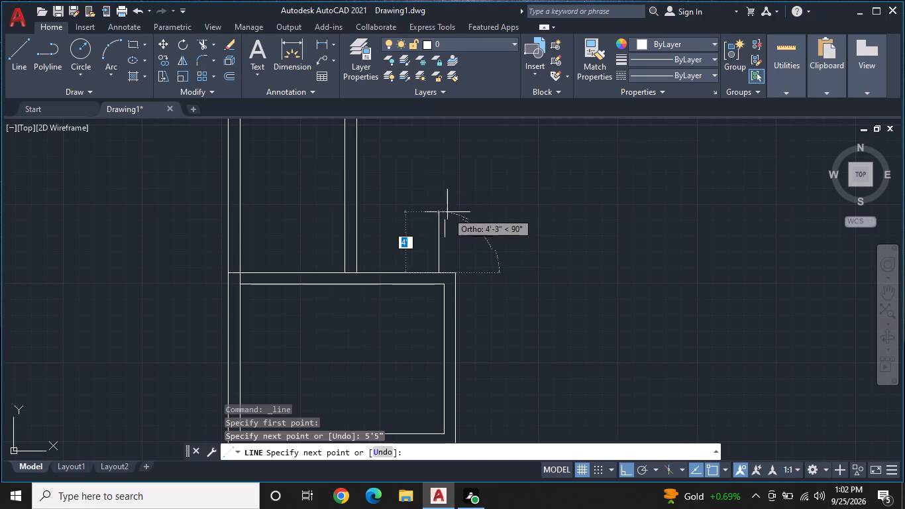
middle_drag(452, 232, 464, 192)
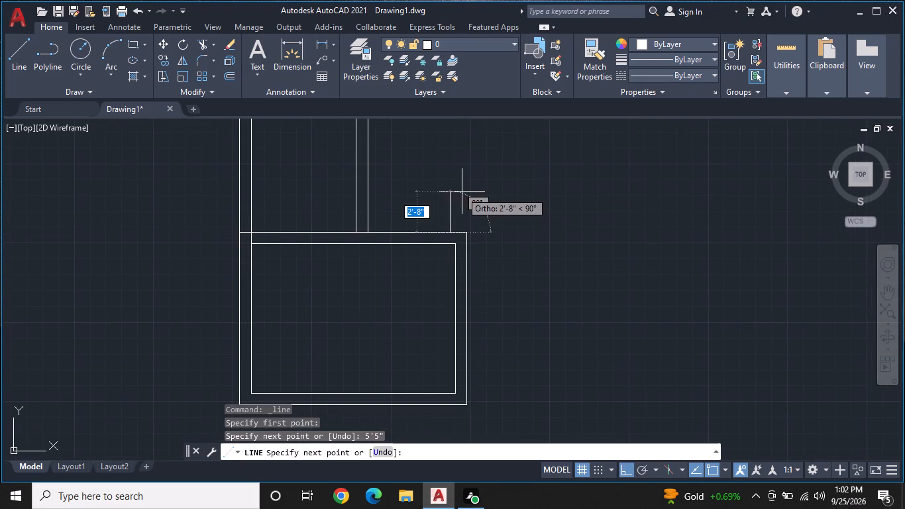
key(Escape)
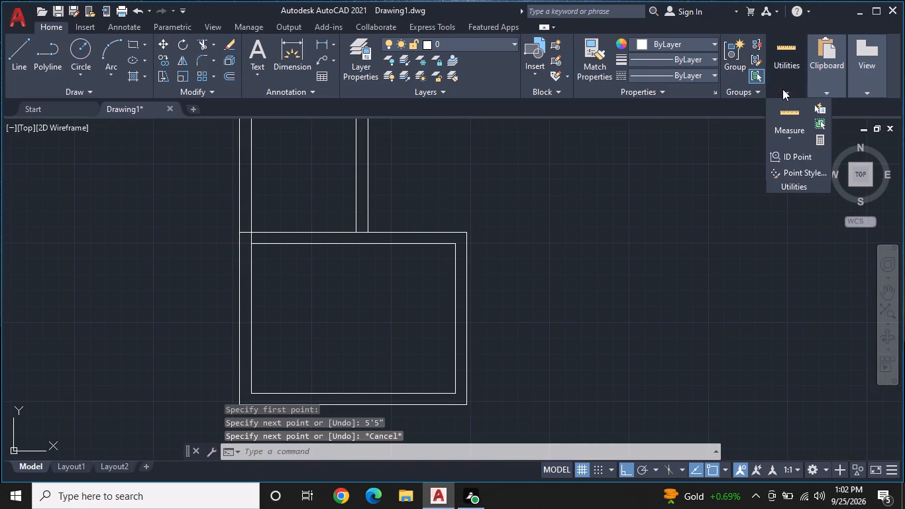
Check the upper room's inner width and height with the Quick measure tool.
click(784, 89)
click(783, 85)
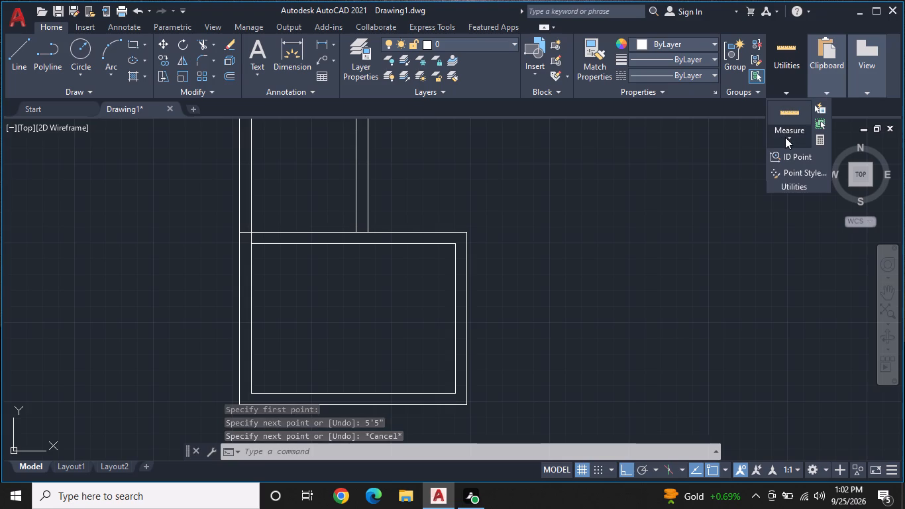
click(780, 137)
click(782, 164)
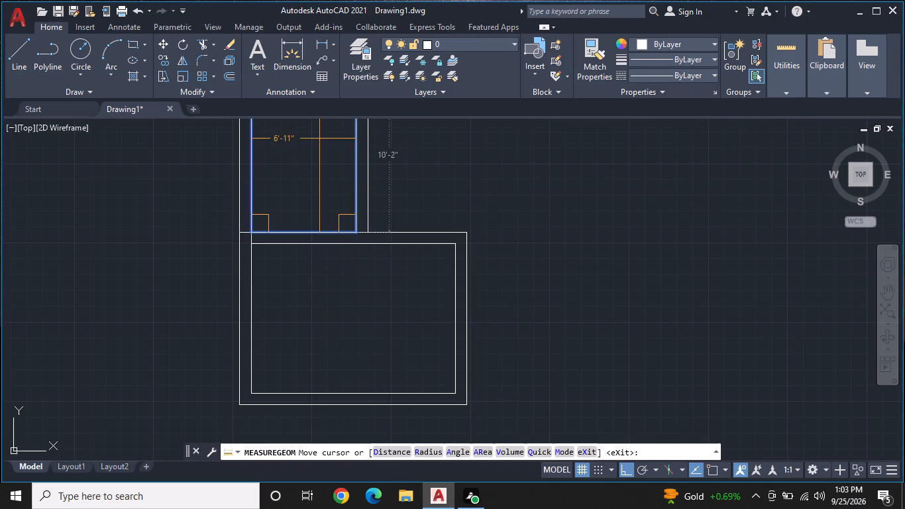
middle_drag(320, 139, 331, 216)
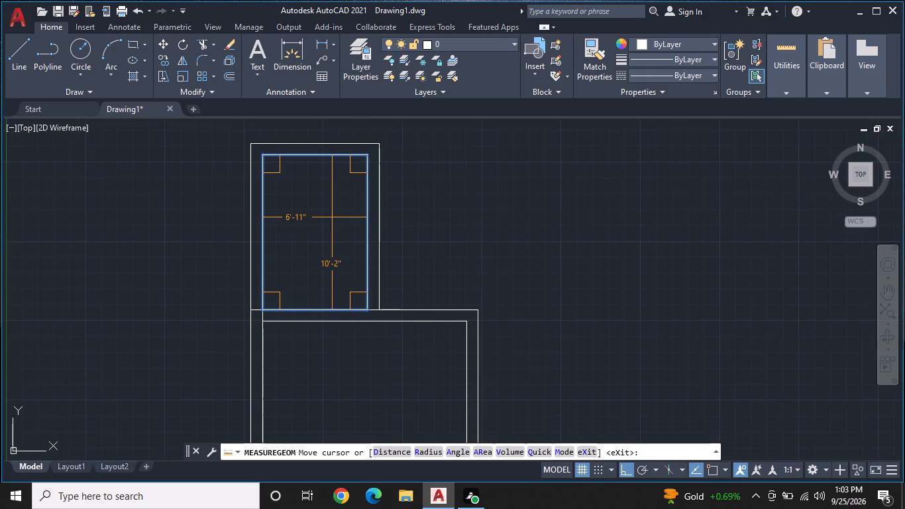
key(Escape)
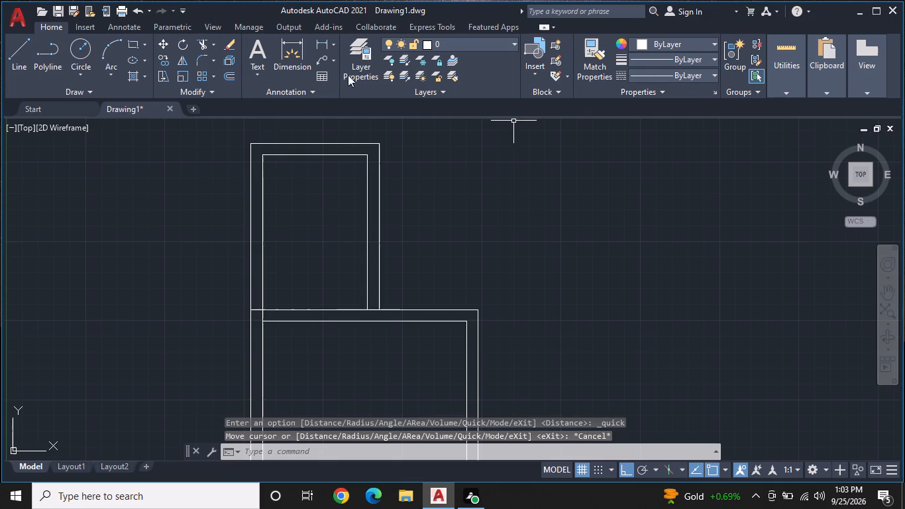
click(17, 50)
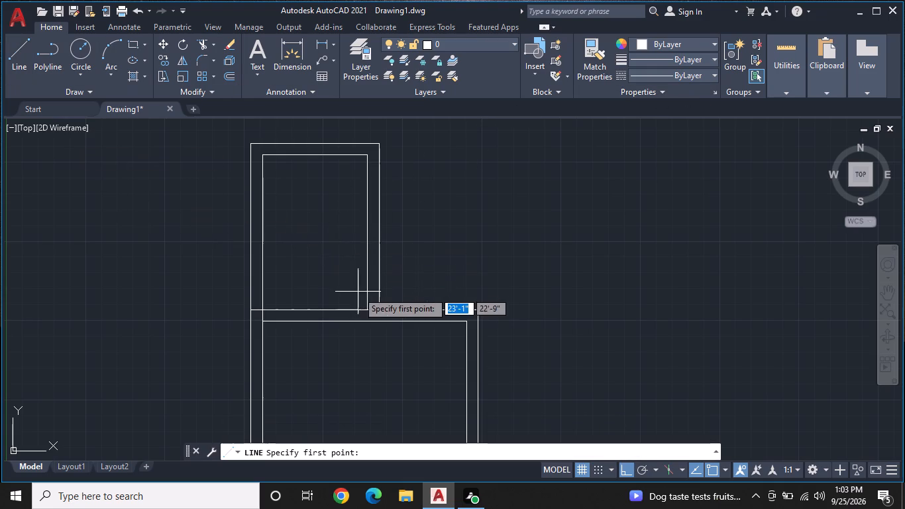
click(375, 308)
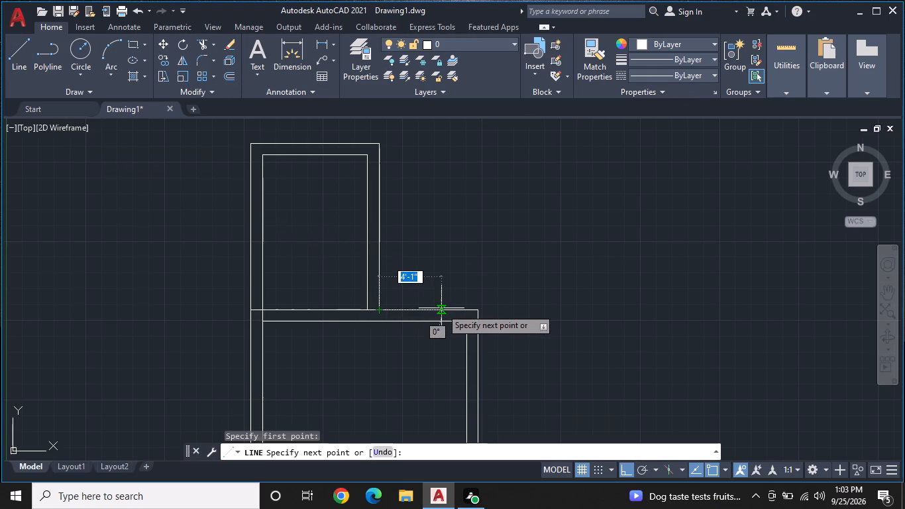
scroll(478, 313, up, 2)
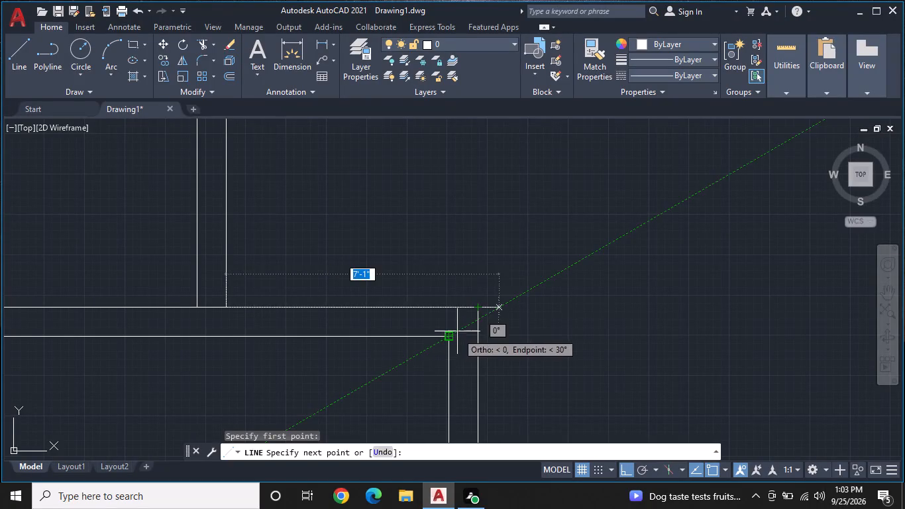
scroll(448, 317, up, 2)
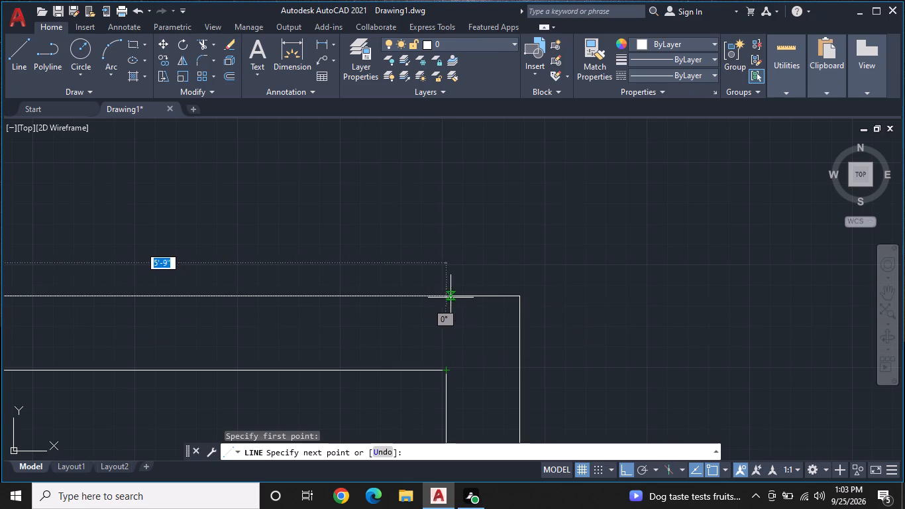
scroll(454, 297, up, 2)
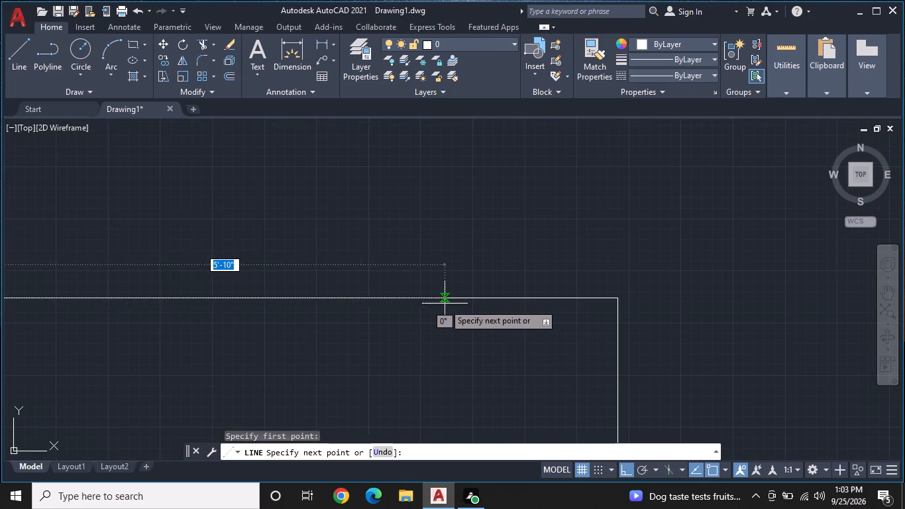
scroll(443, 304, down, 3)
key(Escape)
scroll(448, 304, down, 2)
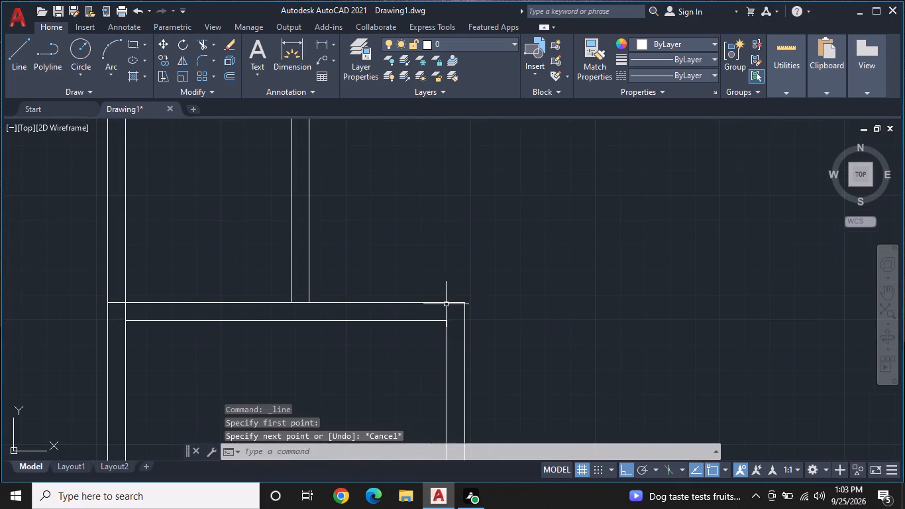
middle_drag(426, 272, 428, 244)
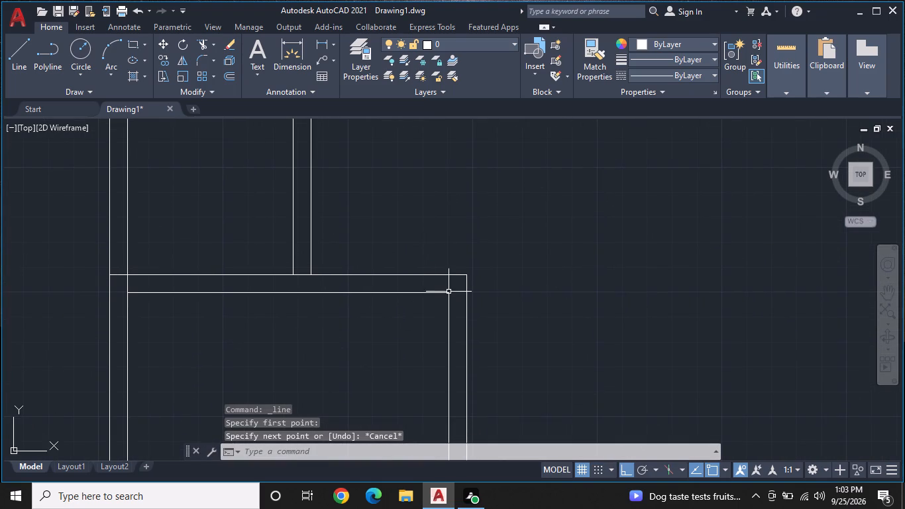
Draw a line from the lower room's inner top-right corner up to its outer top wall line, continuing 10'2" upward.
right_click(451, 283)
click(543, 42)
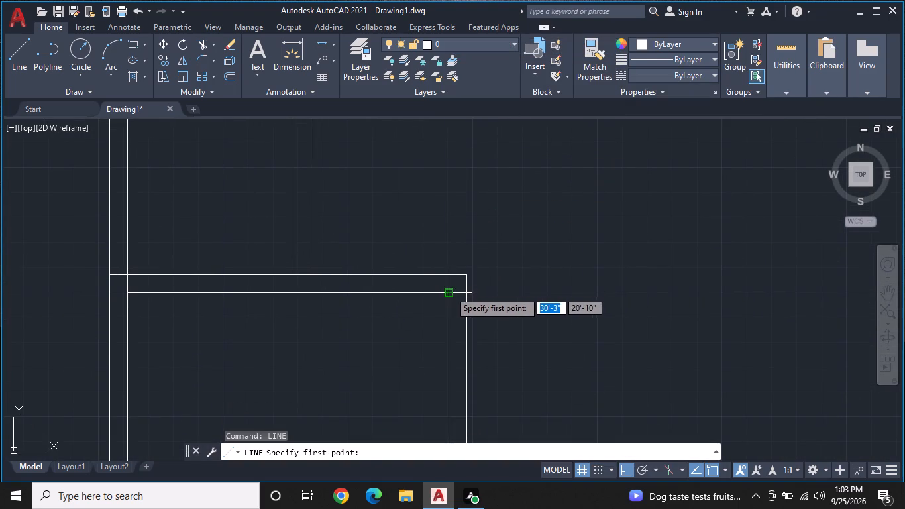
click(449, 291)
click(454, 274)
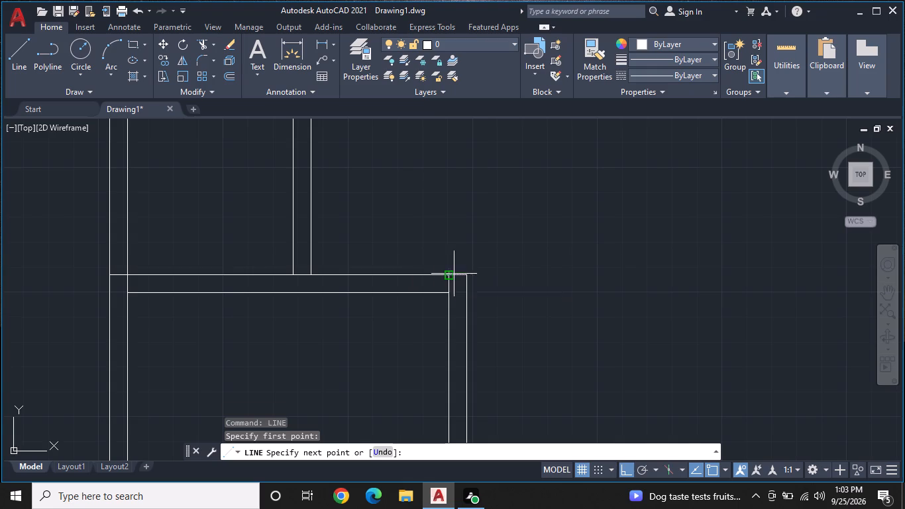
middle_drag(453, 190, 454, 327)
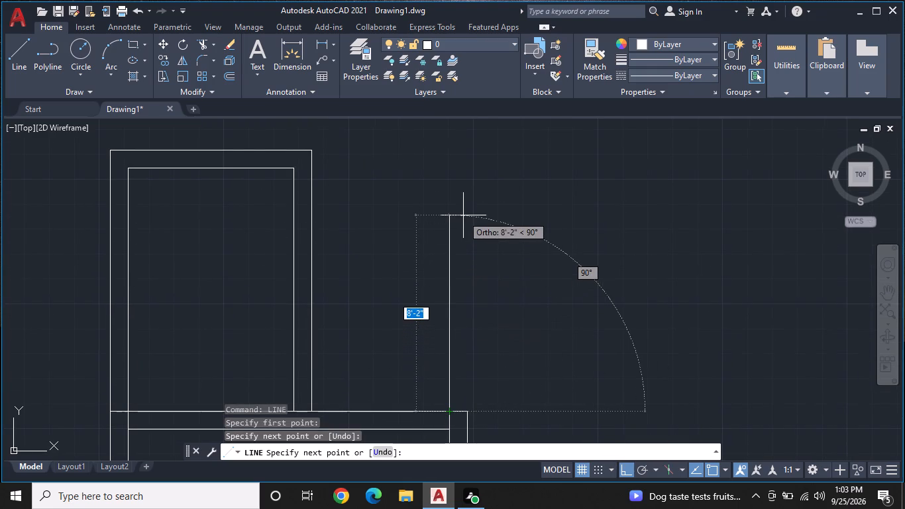
text(10)
key(apostrophe)
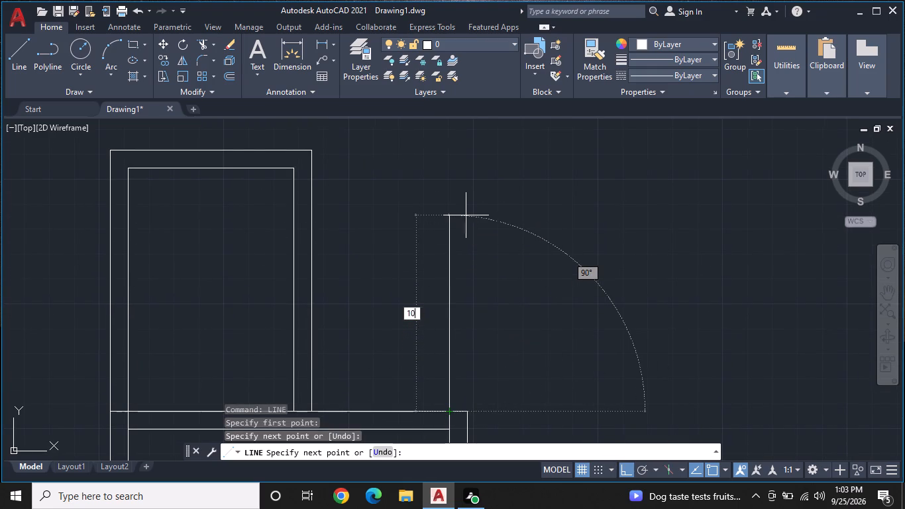
key(2)
key(shift+quotedbl)
key(Return)
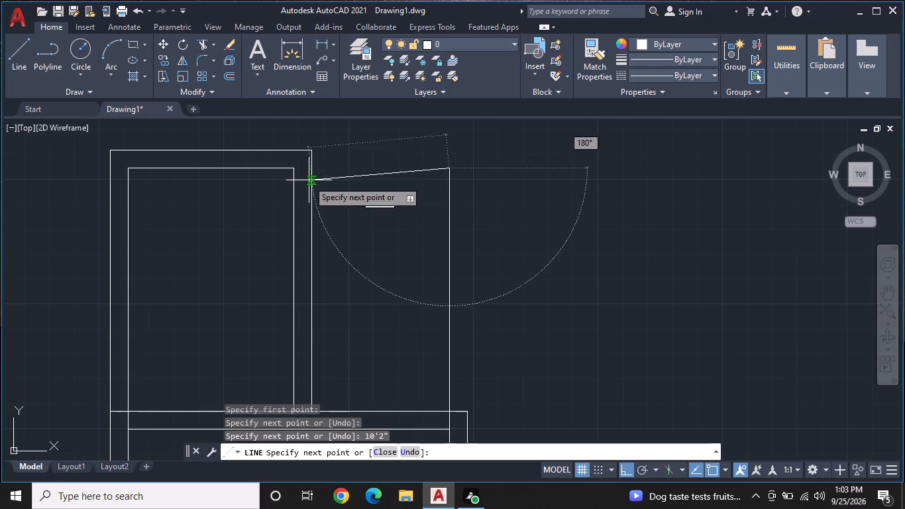
Continue the line horizontally from the 10'2" line's upper end to the upper room's outer right wall and finish it there.
scroll(309, 180, up, 3)
middle_drag(314, 191, 357, 292)
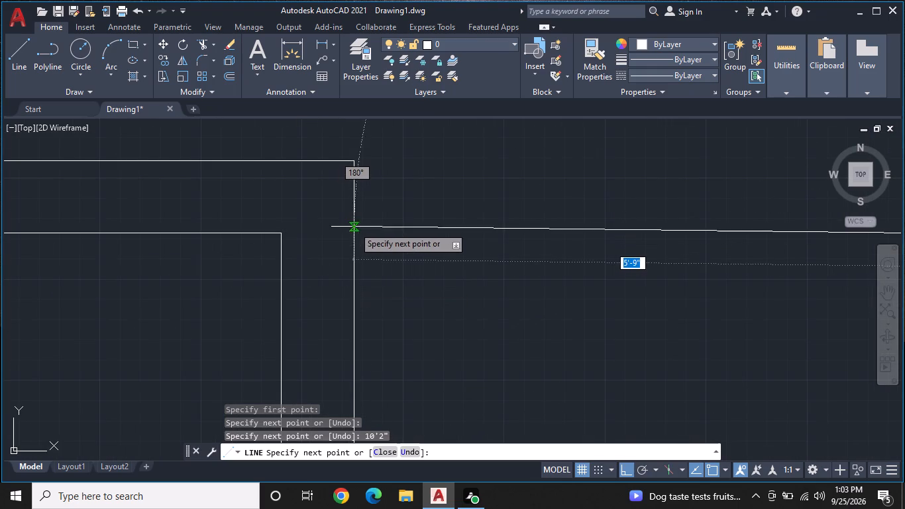
click(354, 235)
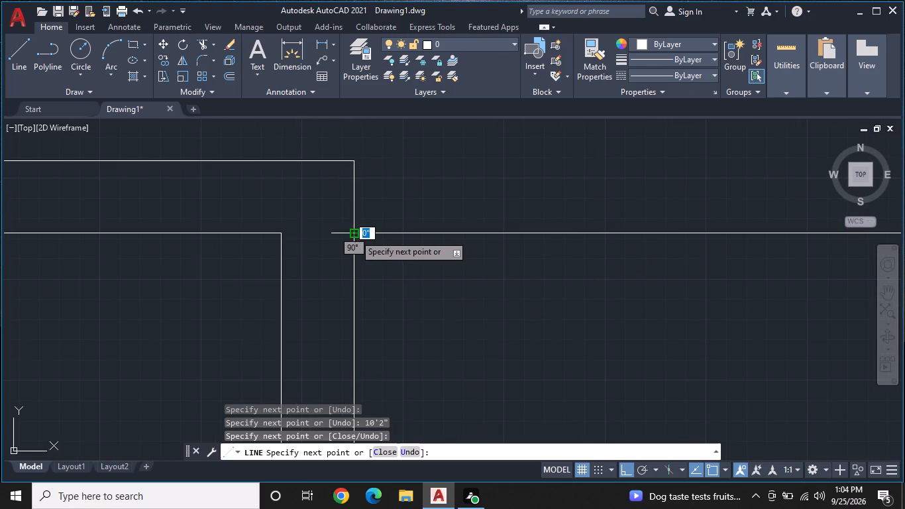
key(Escape)
Offset the adjoining space's top and right inner wall lines 9" outward.
scroll(375, 245, down, 3)
middle_drag(464, 251, 443, 246)
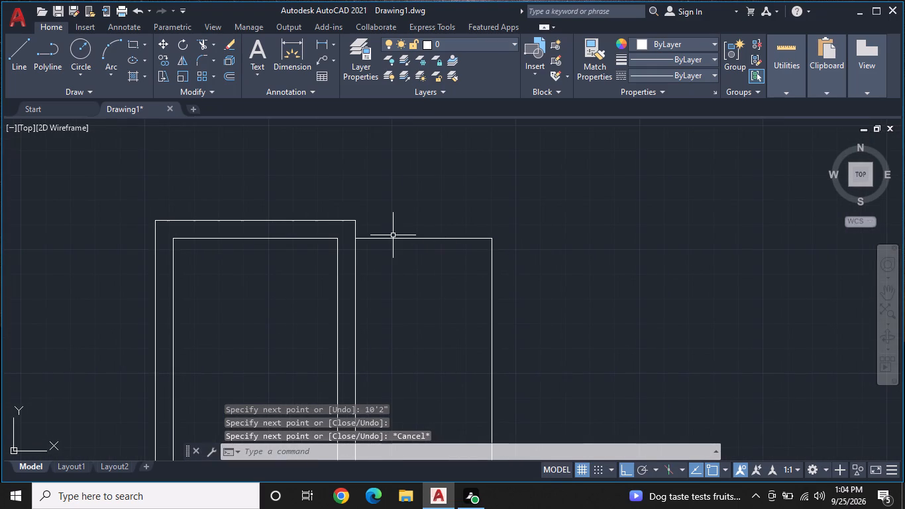
click(225, 73)
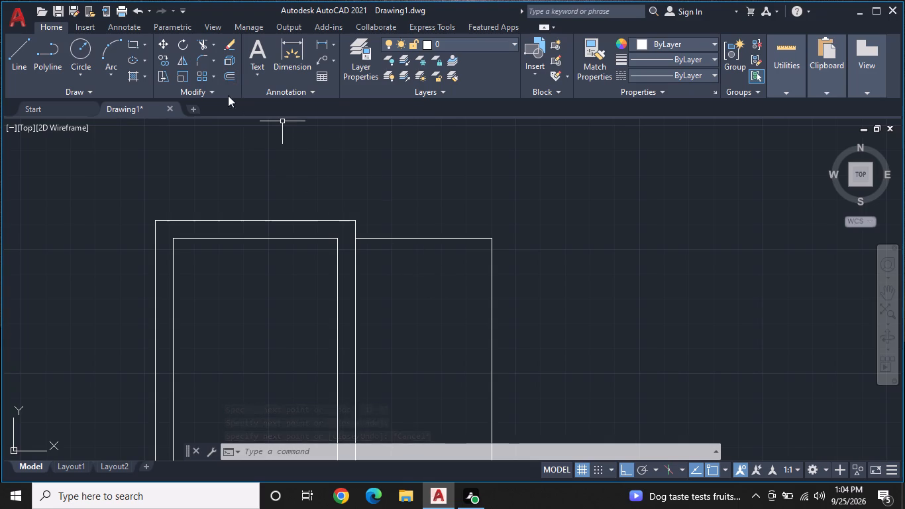
click(223, 74)
right_click(337, 212)
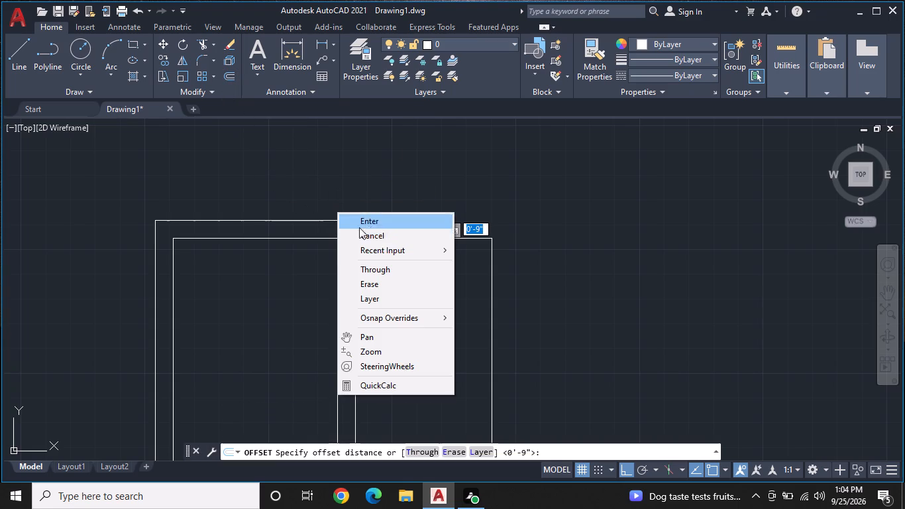
click(399, 222)
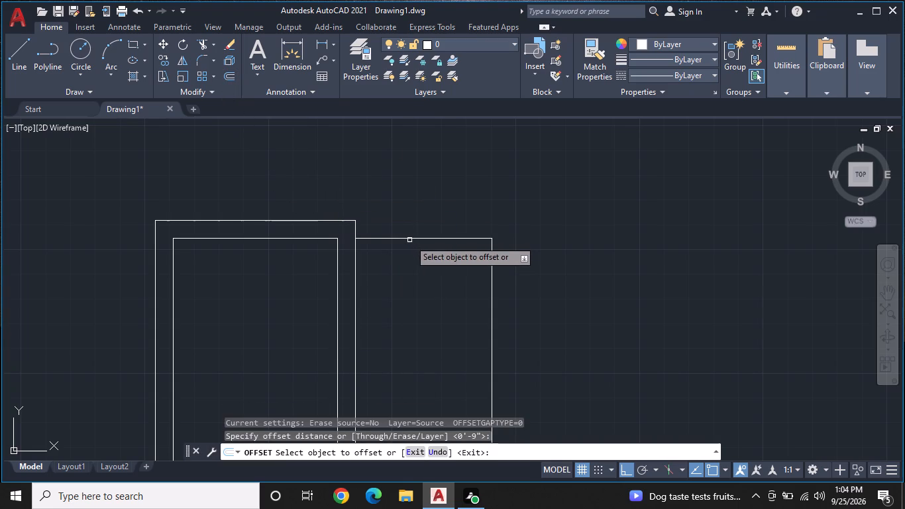
click(406, 240)
click(419, 215)
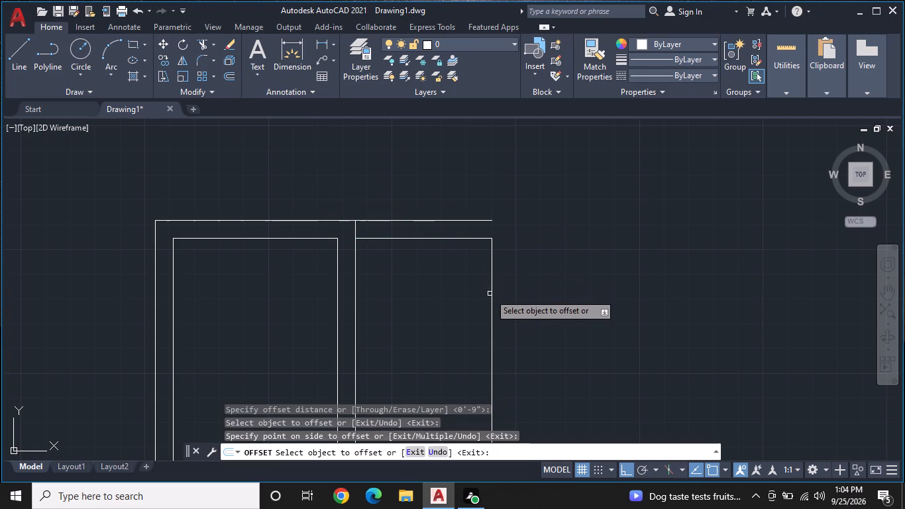
click(491, 301)
click(502, 301)
Fillet the adjoining space's outer top and outer right wall lines into a square corner.
scroll(504, 301, down, 2)
middle_drag(503, 301, 504, 262)
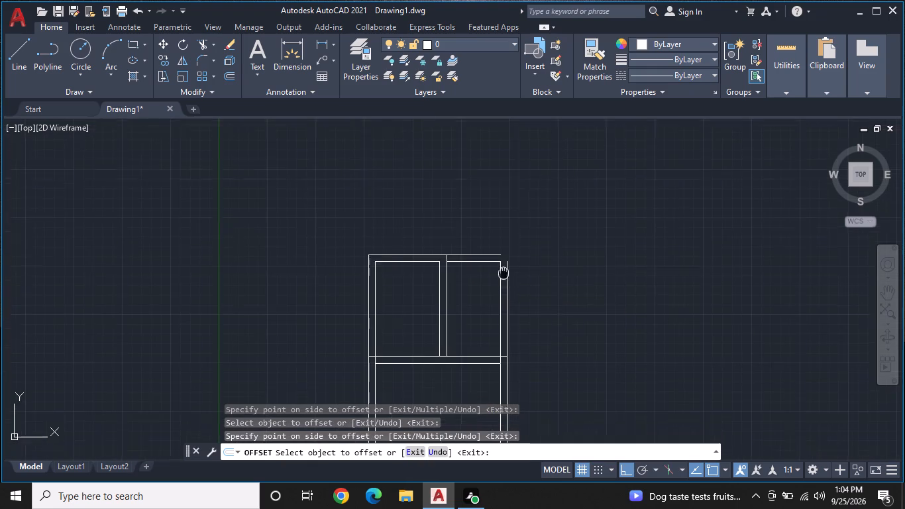
middle_drag(504, 262, 495, 241)
scroll(495, 241, up, 1)
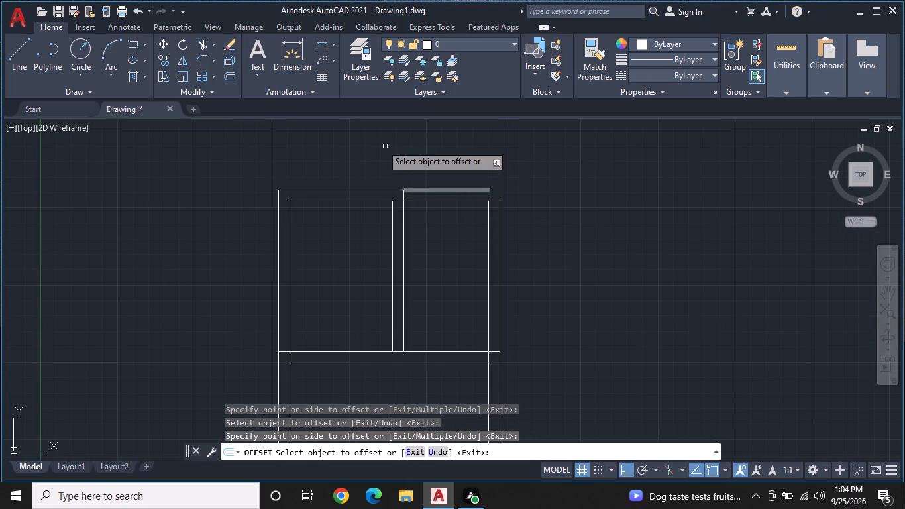
click(198, 62)
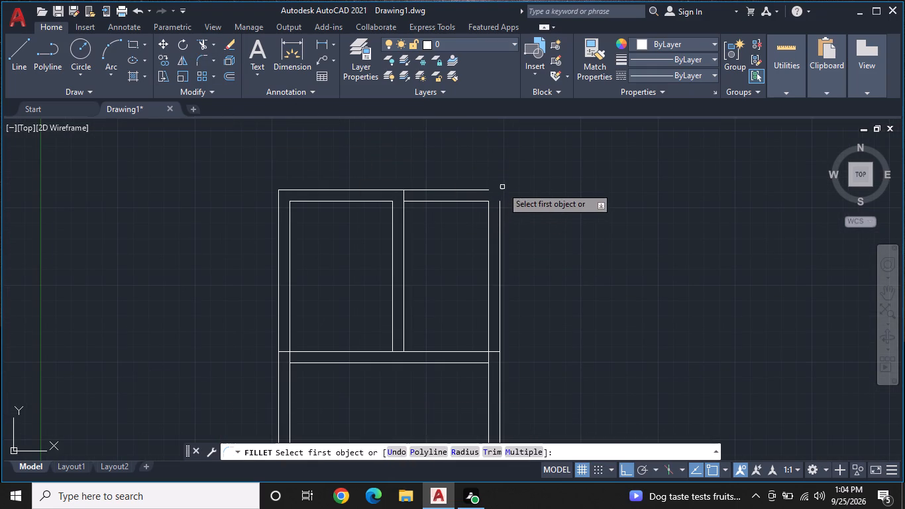
click(485, 192)
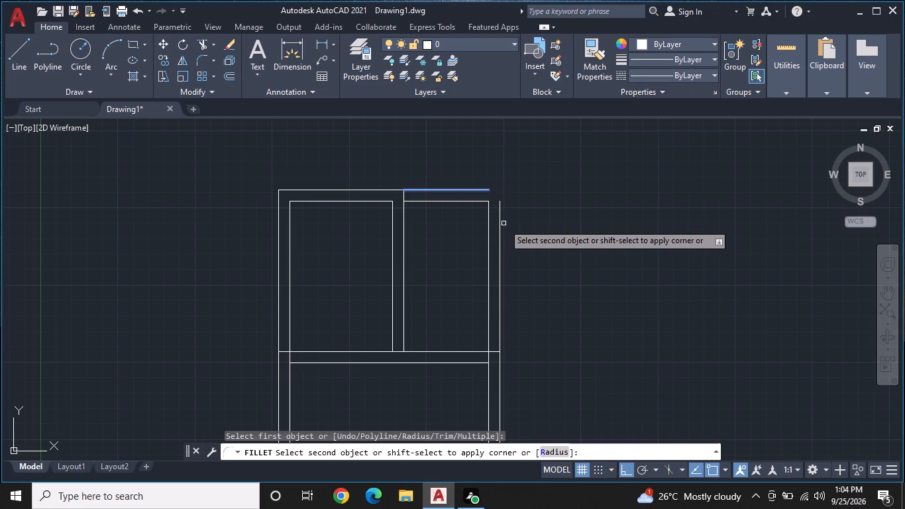
click(497, 226)
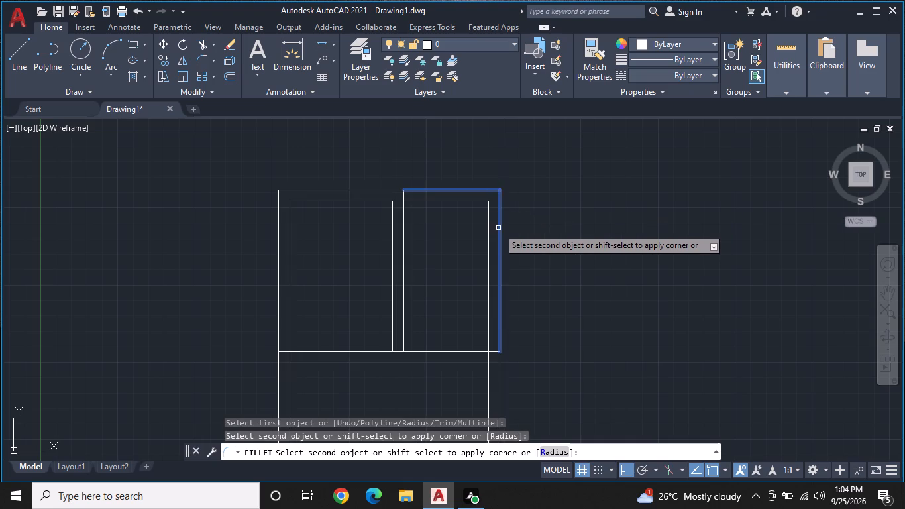
click(497, 228)
click(502, 216)
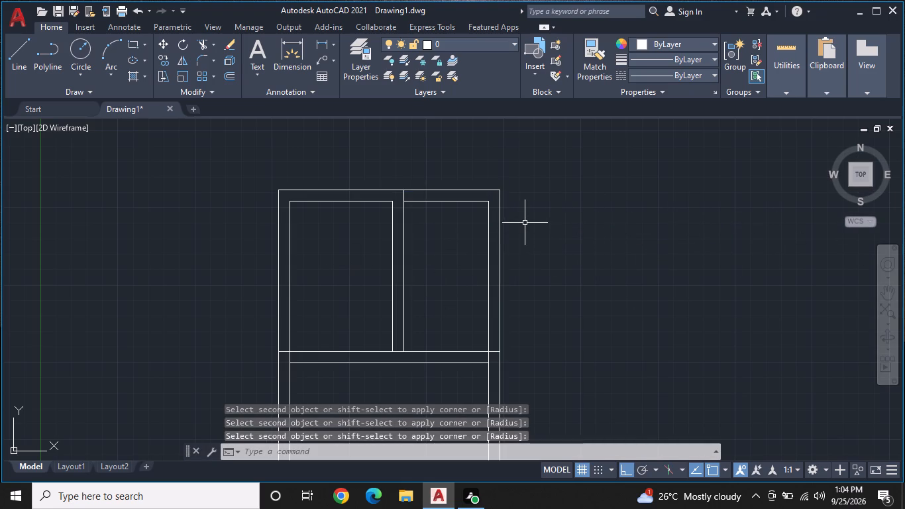
key(Escape)
Trim the short stub of the dividing wall line that crosses the top wall between the two upper spaces.
click(200, 49)
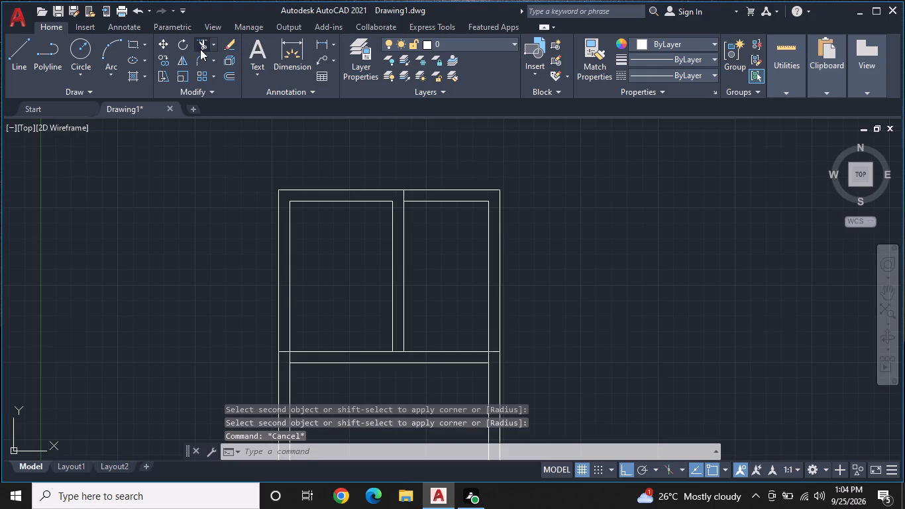
click(403, 194)
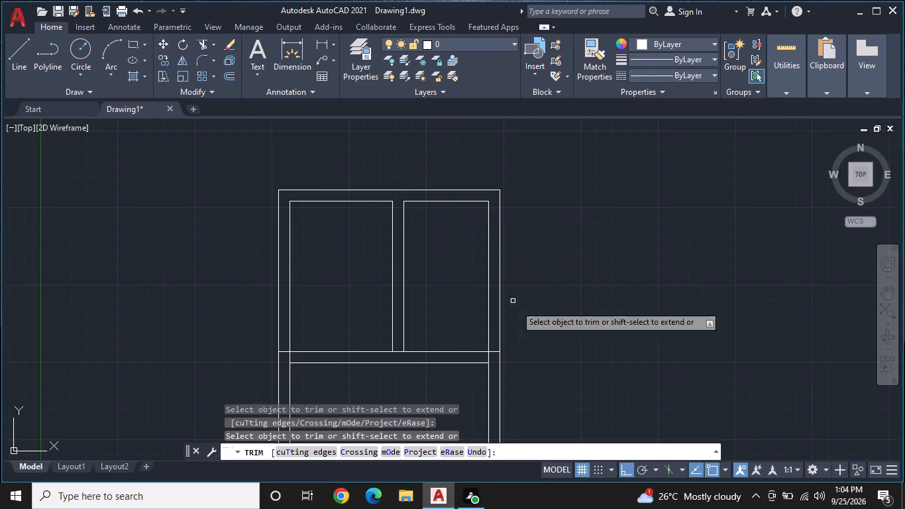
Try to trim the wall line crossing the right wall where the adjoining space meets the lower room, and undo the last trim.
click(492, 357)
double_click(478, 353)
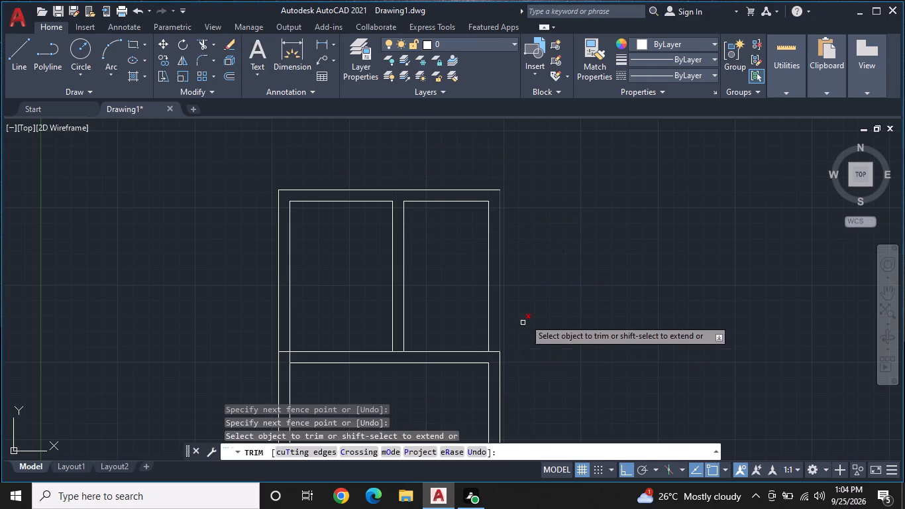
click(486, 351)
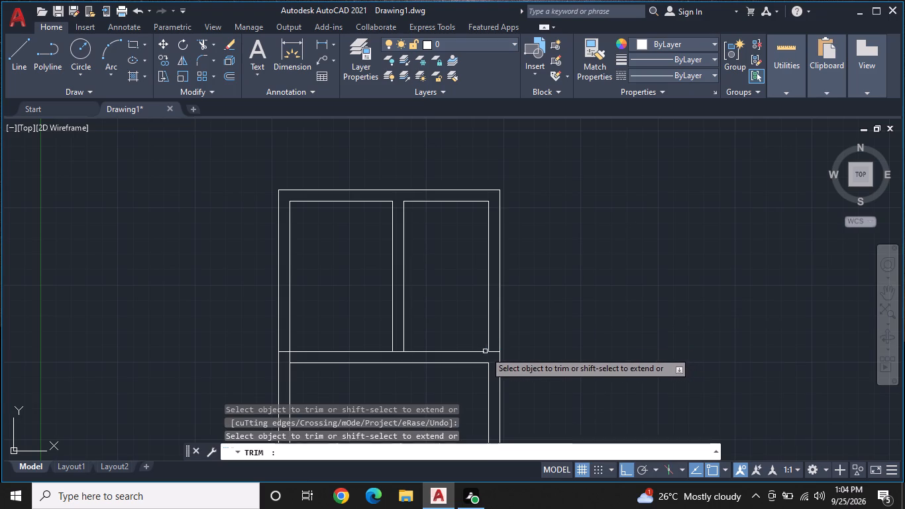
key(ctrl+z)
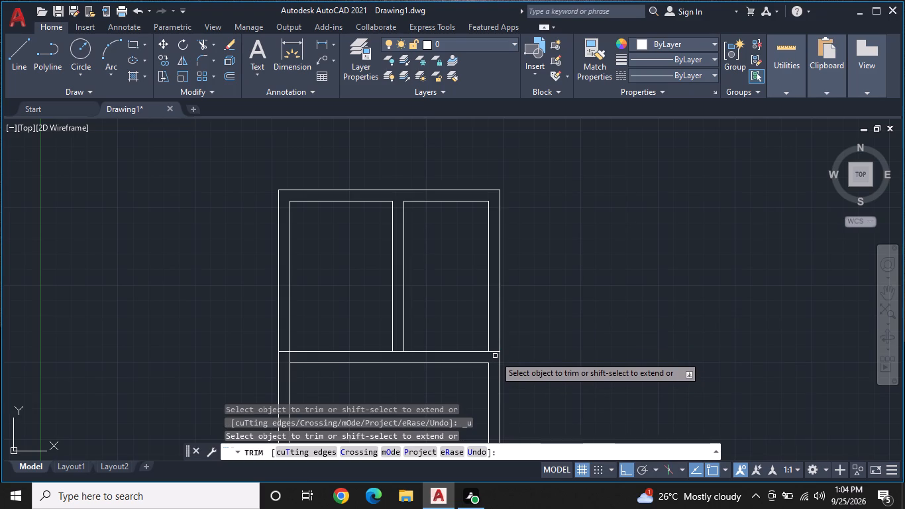
Trim the short piece of the lower room's outer top wall line that crosses the right wall below the adjoining space.
click(495, 353)
scroll(498, 352, up, 1)
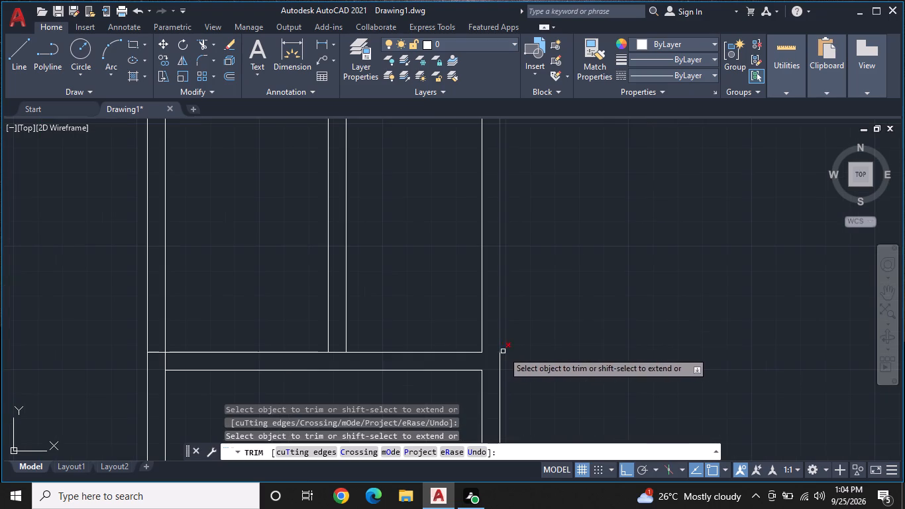
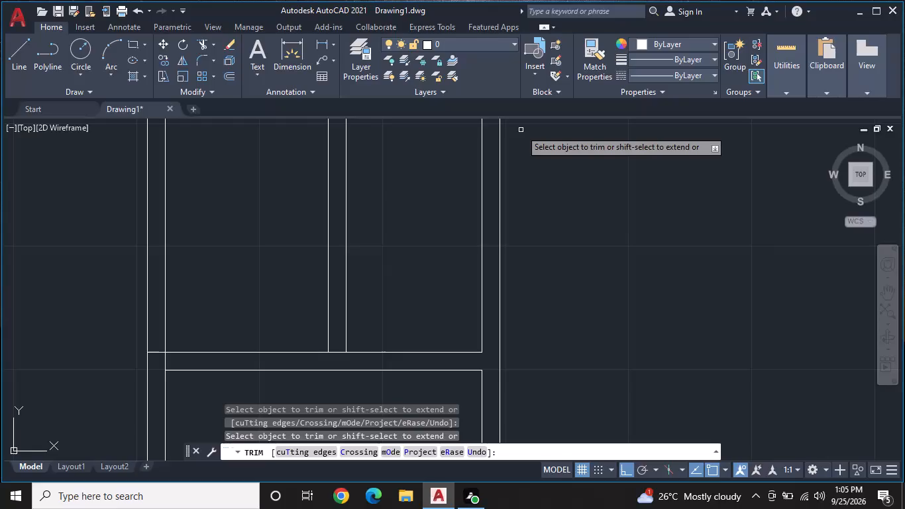
Leave trimming and examine the wall junctions across the whole plan for leftover line pieces.
scroll(394, 198, down, 1)
scroll(393, 198, up, 1)
middle_drag(389, 198, 394, 134)
scroll(395, 134, down, 1)
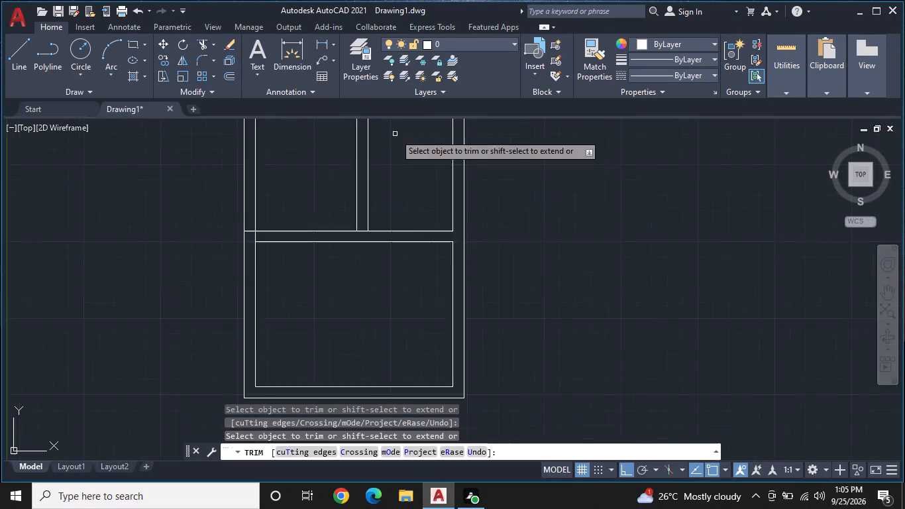
scroll(395, 134, down, 1)
middle_drag(390, 146, 404, 225)
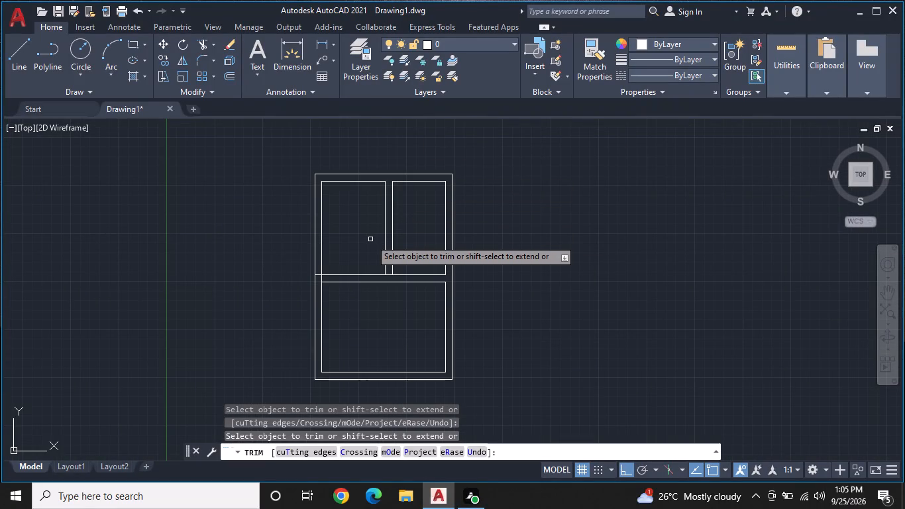
middle_drag(368, 239, 360, 223)
scroll(360, 223, up, 1)
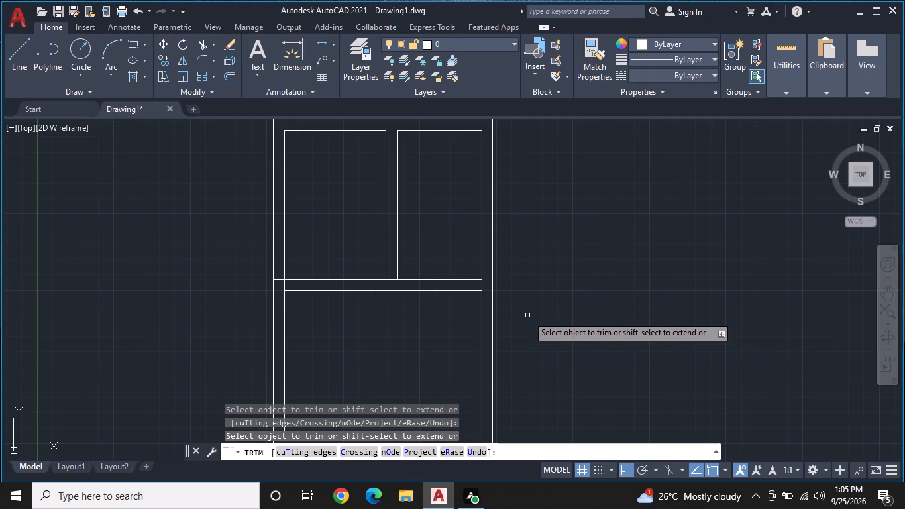
middle_drag(542, 250, 543, 321)
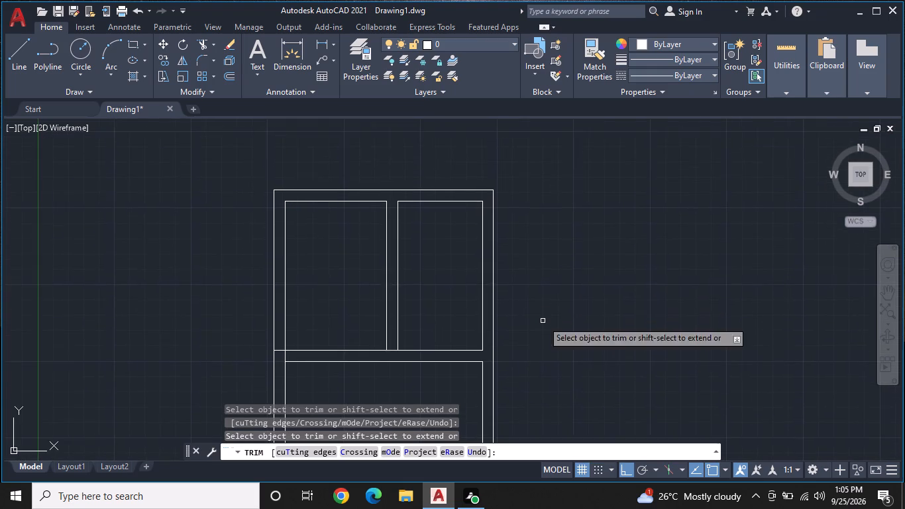
middle_drag(529, 256, 539, 235)
scroll(529, 256, up, 1)
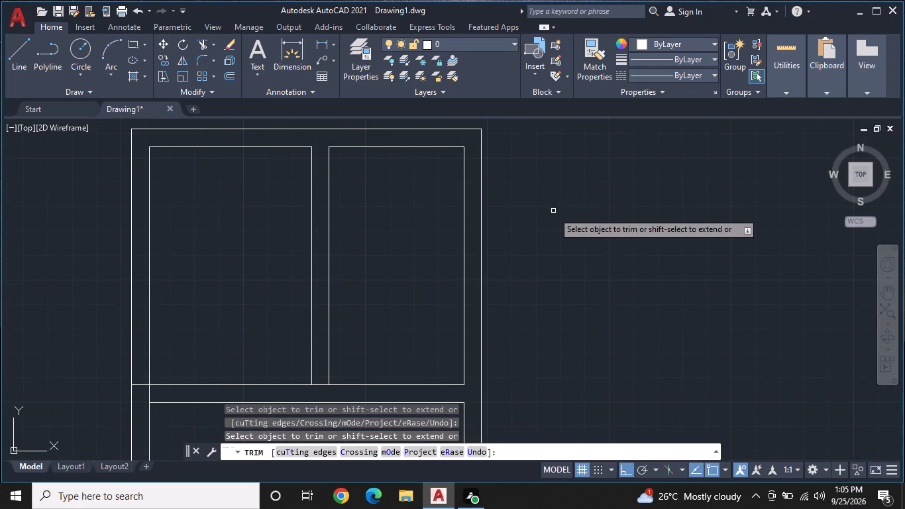
key(Escape)
scroll(538, 219, down, 1)
middle_drag(538, 220, 580, 194)
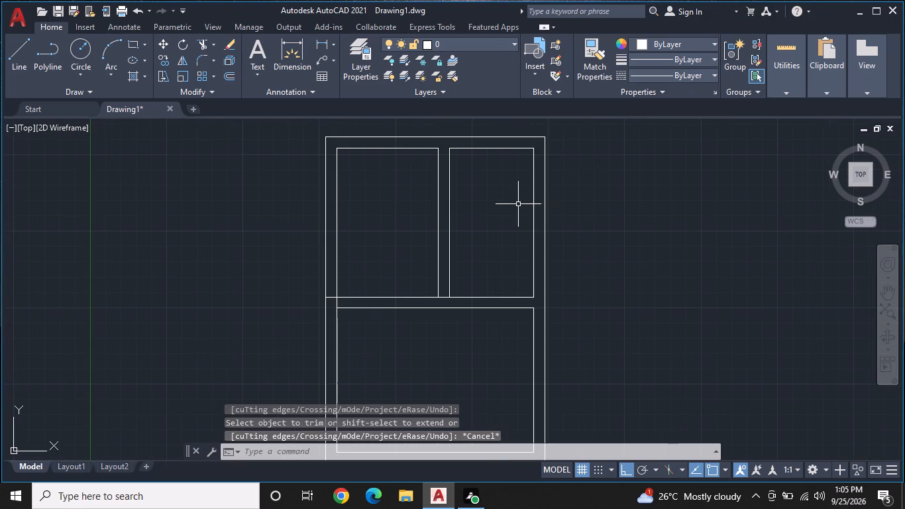
middle_drag(518, 206, 556, 221)
middle_drag(553, 242, 562, 174)
scroll(562, 174, up, 1)
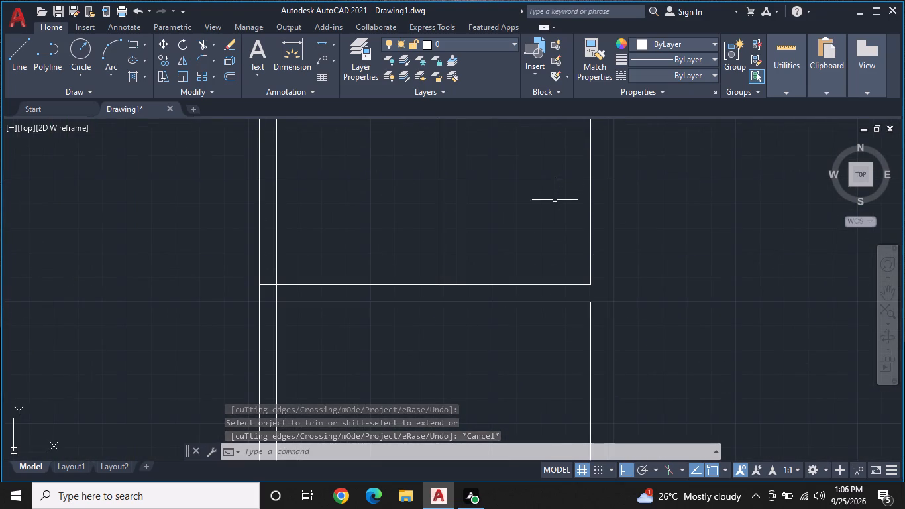
scroll(550, 207, down, 1)
middle_drag(542, 217, 541, 191)
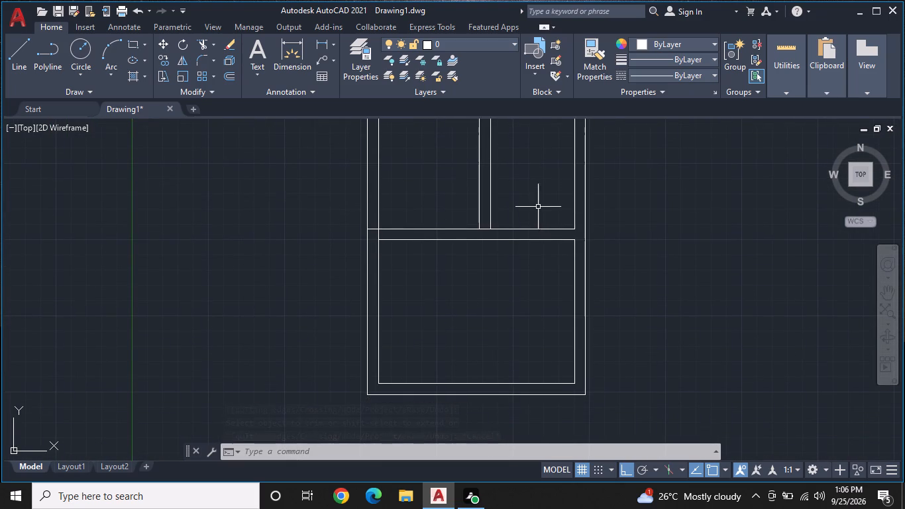
middle_drag(530, 202, 546, 294)
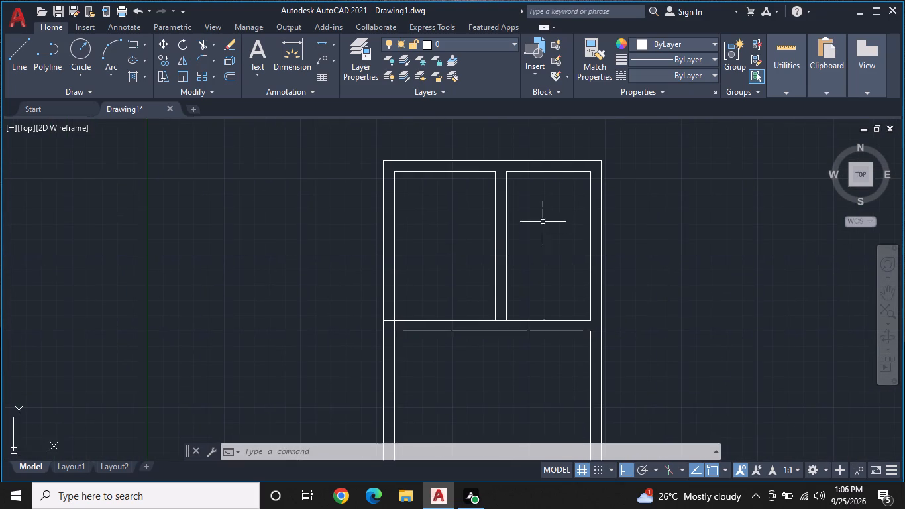
Draw a line from the upper-left room's inner top-left corner up across the top wall, continuing 13'5" upward as the new room's left side.
middle_drag(543, 222, 553, 278)
scroll(484, 250, up, 1)
middle_drag(460, 215, 467, 258)
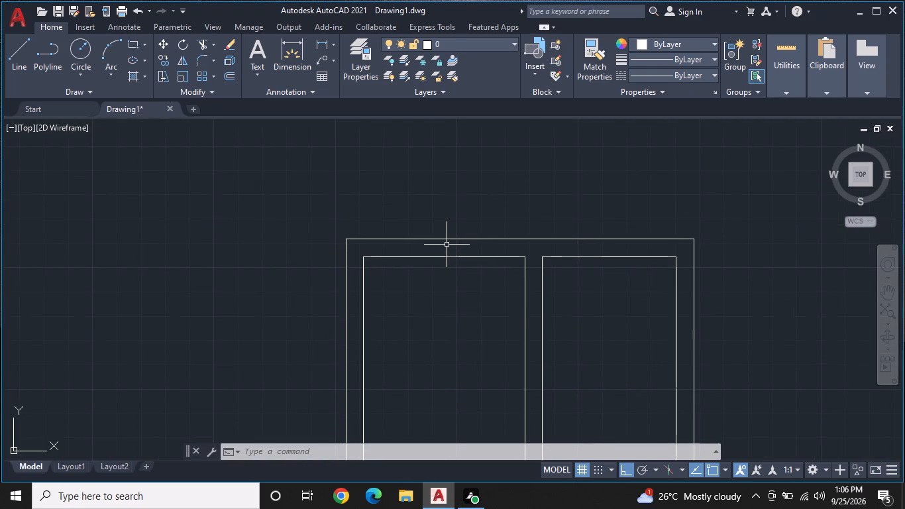
key(l)
key(space)
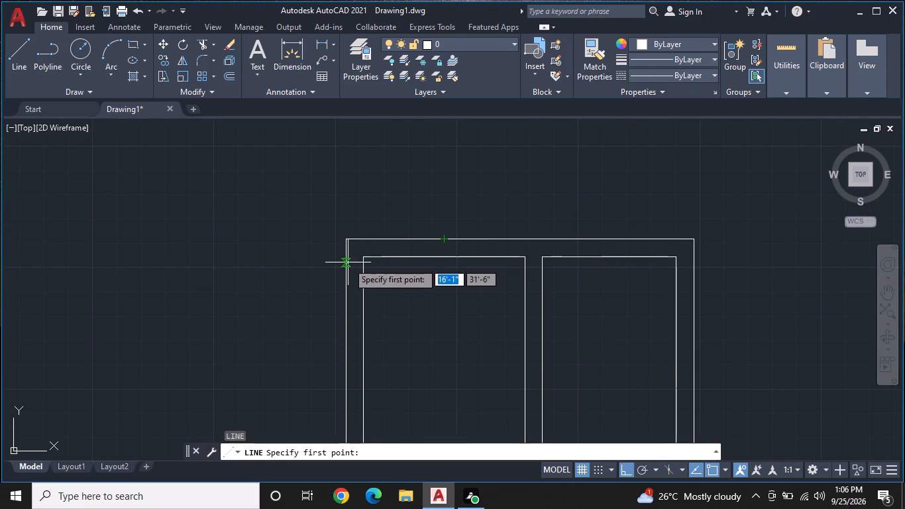
scroll(363, 252, up, 3)
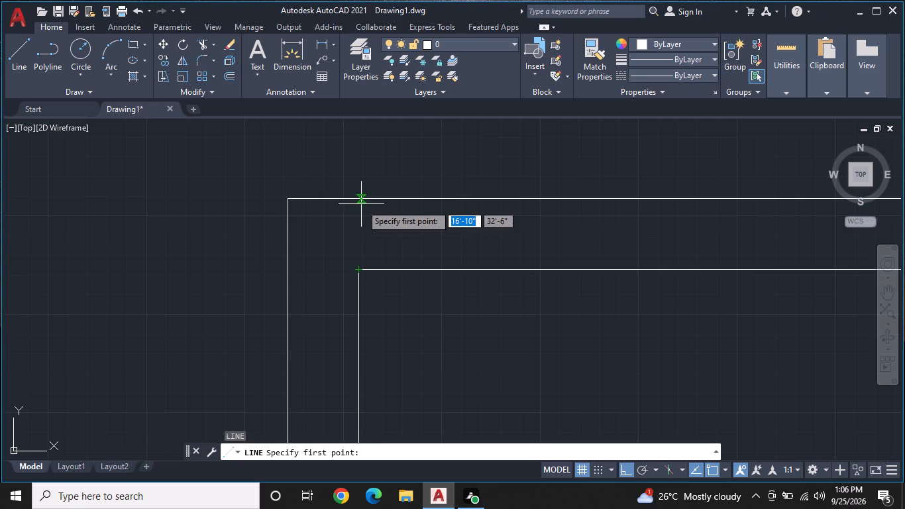
click(360, 269)
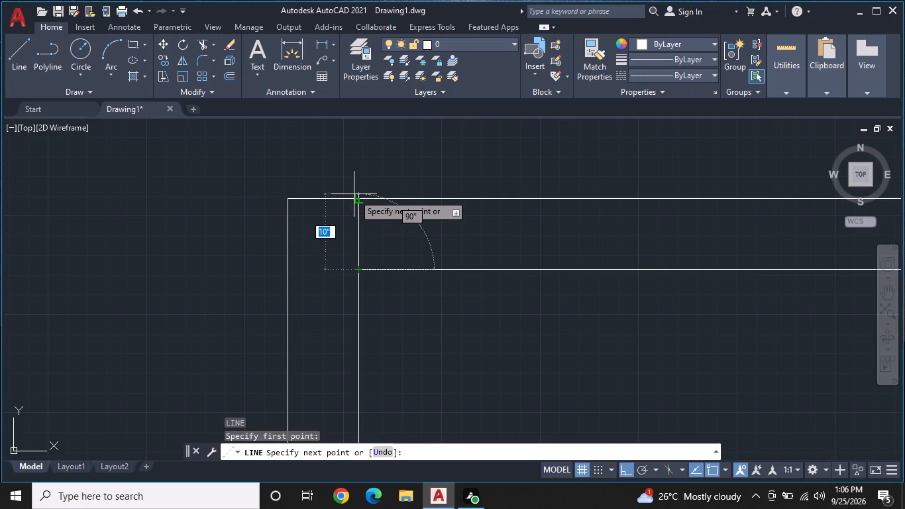
click(360, 201)
middle_drag(374, 155, 384, 306)
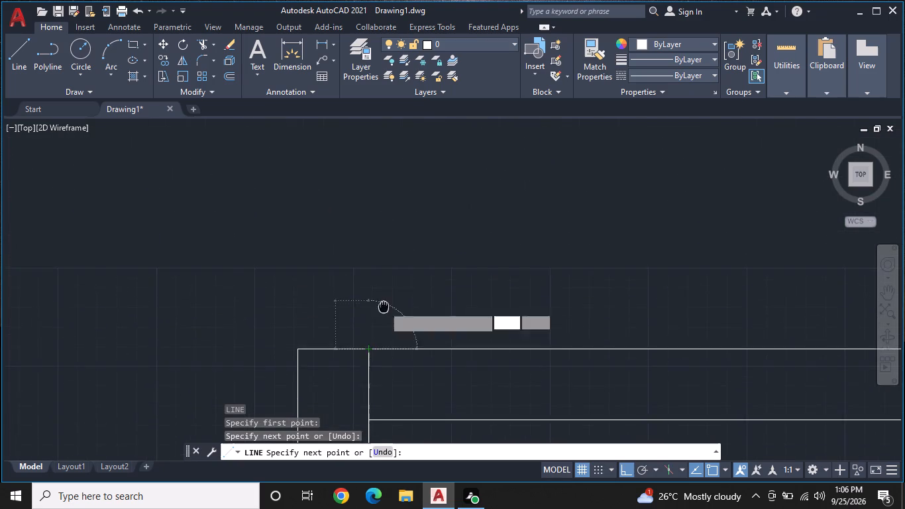
scroll(384, 302, down, 1)
middle_drag(382, 198, 385, 229)
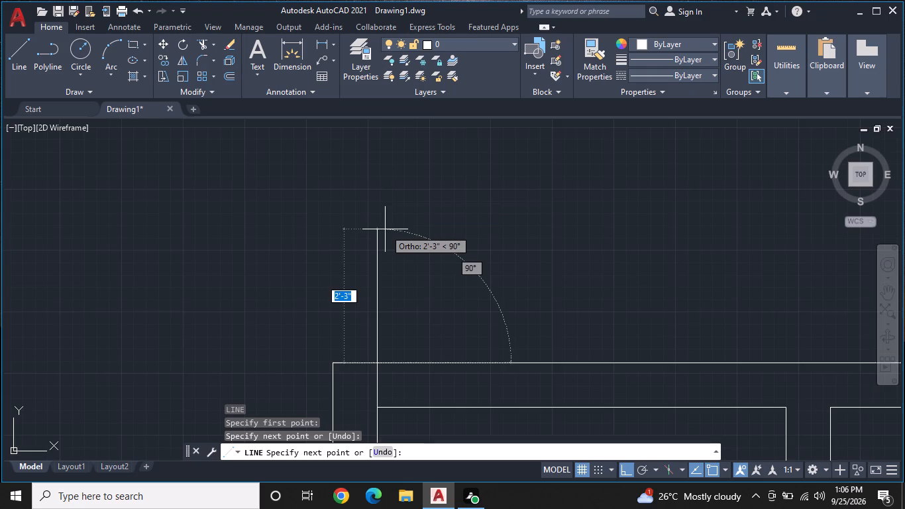
scroll(385, 229, down, 1)
middle_drag(385, 229, 385, 163)
middle_drag(385, 163, 385, 278)
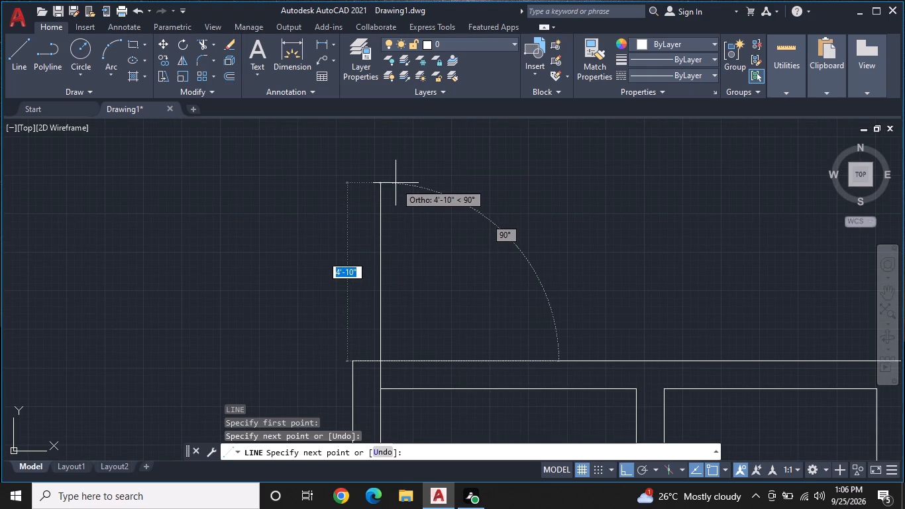
text(13'5")
key(Return)
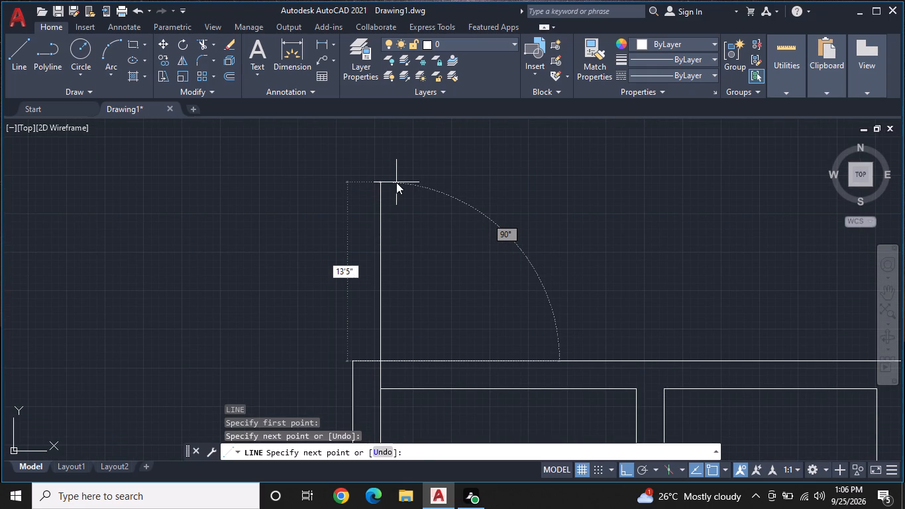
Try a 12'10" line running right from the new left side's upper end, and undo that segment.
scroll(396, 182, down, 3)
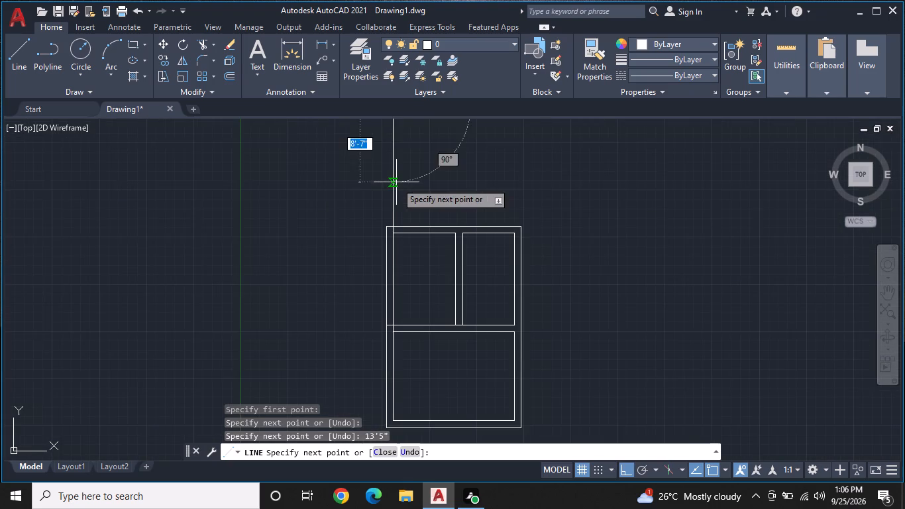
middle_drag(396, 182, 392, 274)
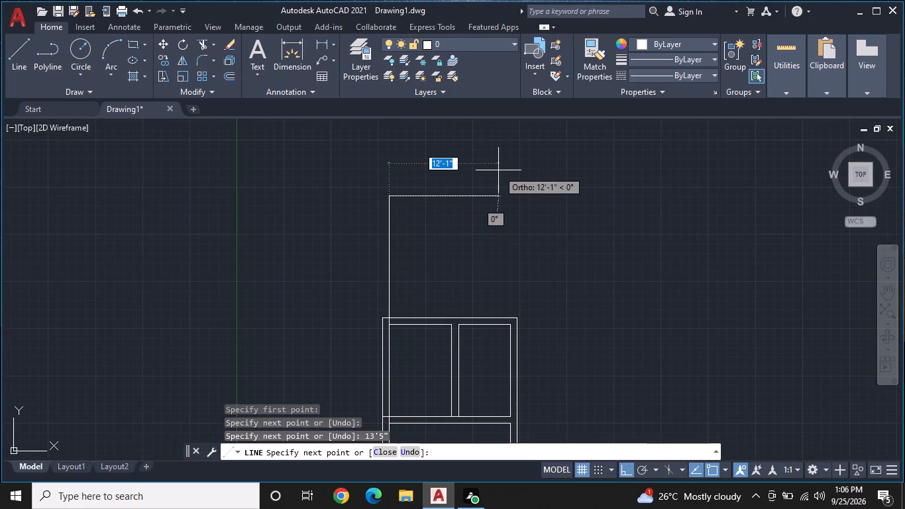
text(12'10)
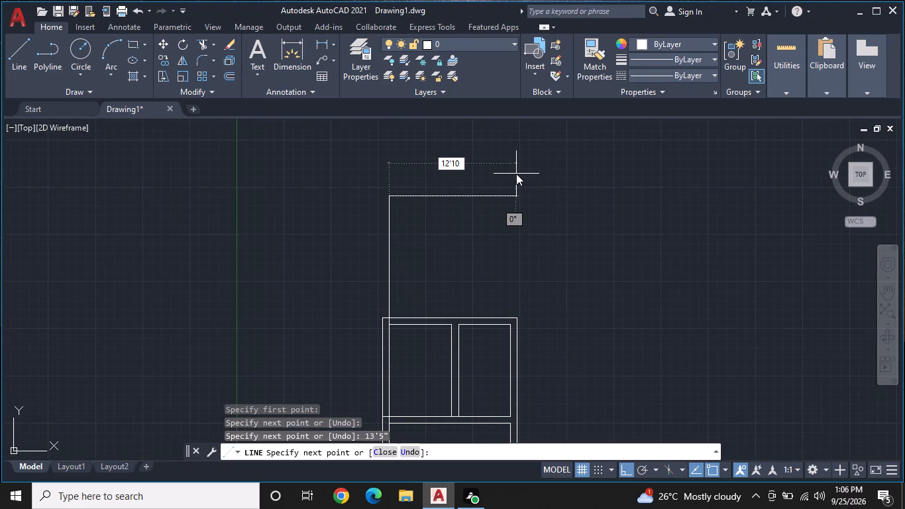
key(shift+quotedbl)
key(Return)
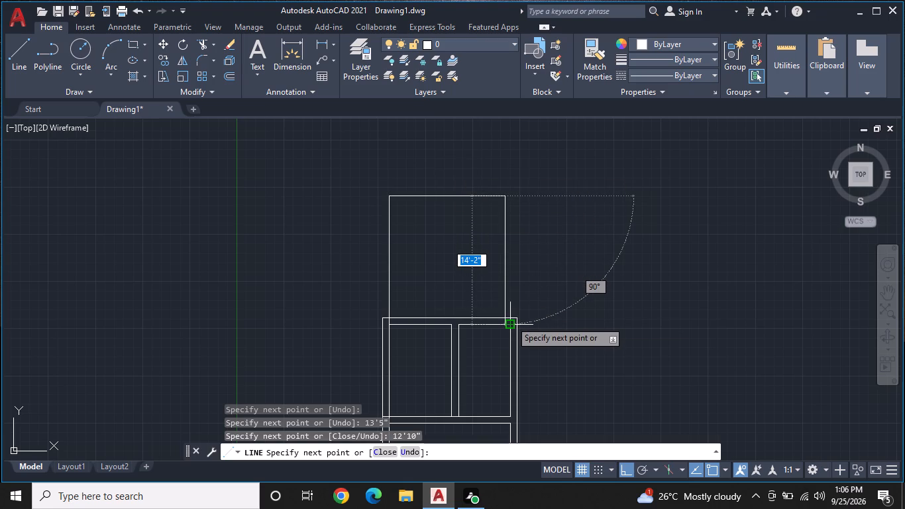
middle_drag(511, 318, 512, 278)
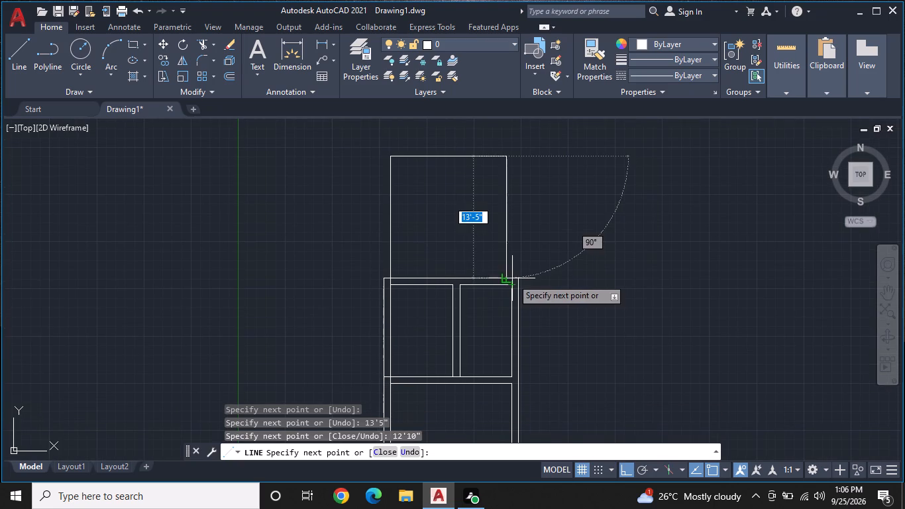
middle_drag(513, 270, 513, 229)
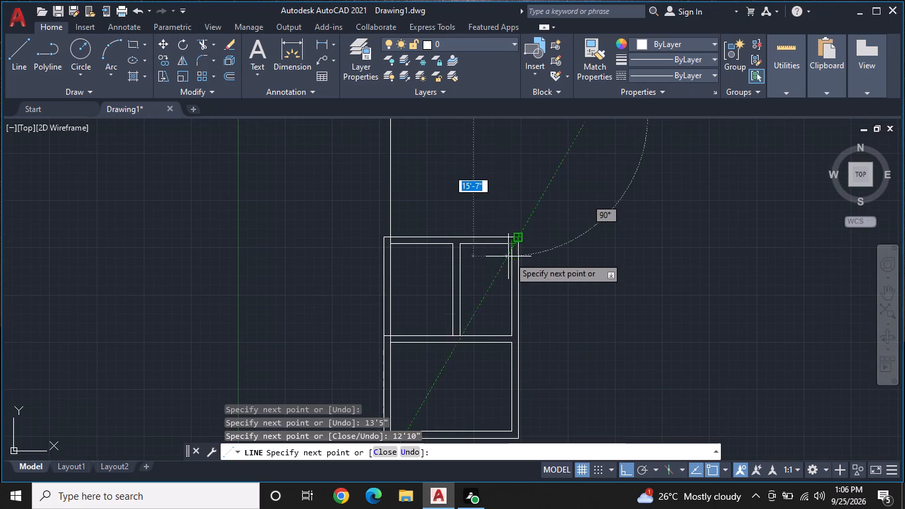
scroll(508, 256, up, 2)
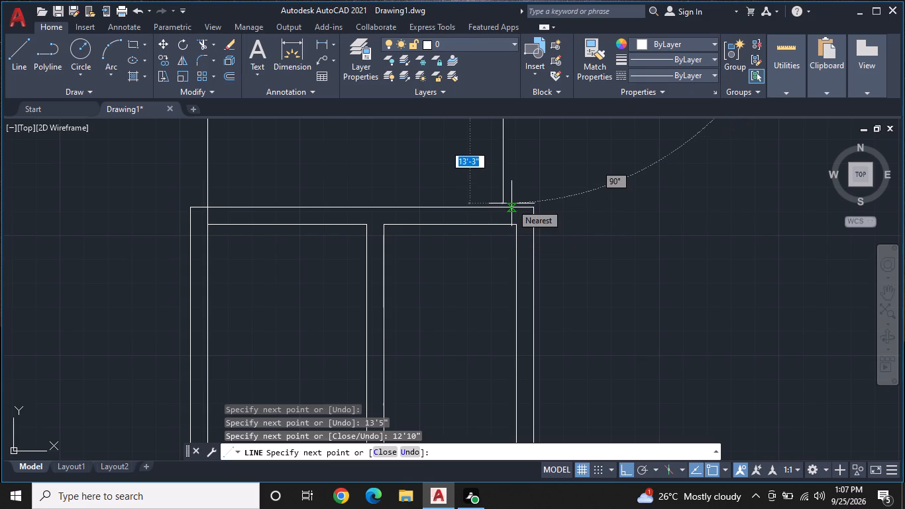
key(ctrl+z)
Draw the new room's top line across to align with the plan's inner right wall, and its right side down to the existing outer top wall line.
scroll(511, 203, down, 1)
scroll(511, 203, up, 2)
middle_drag(511, 203, 478, 182)
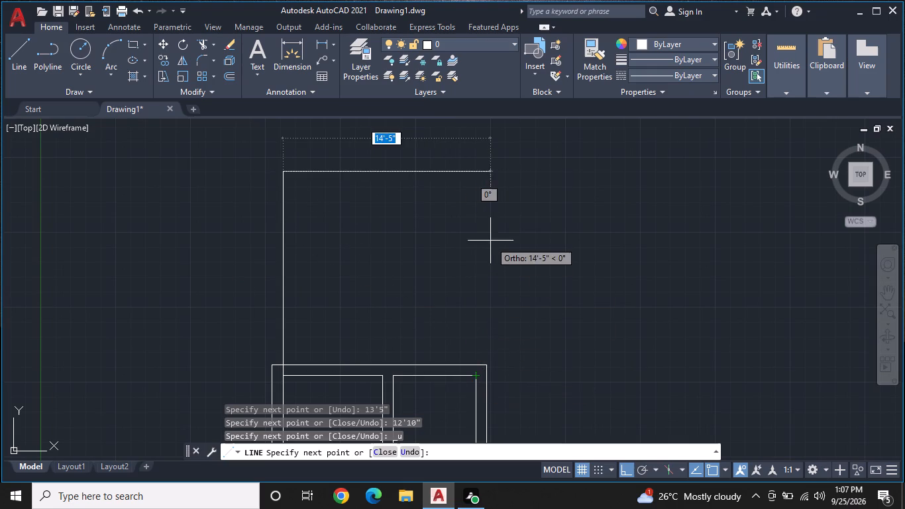
click(475, 173)
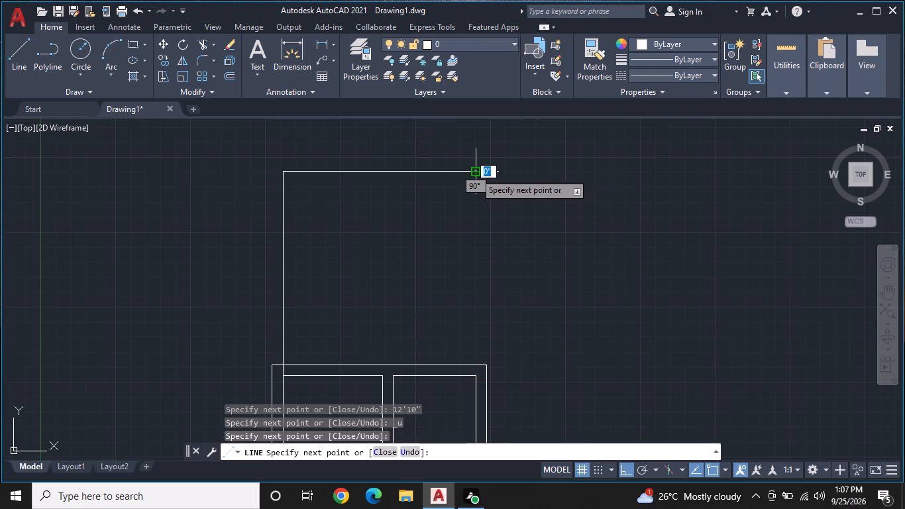
click(476, 367)
key(Escape)
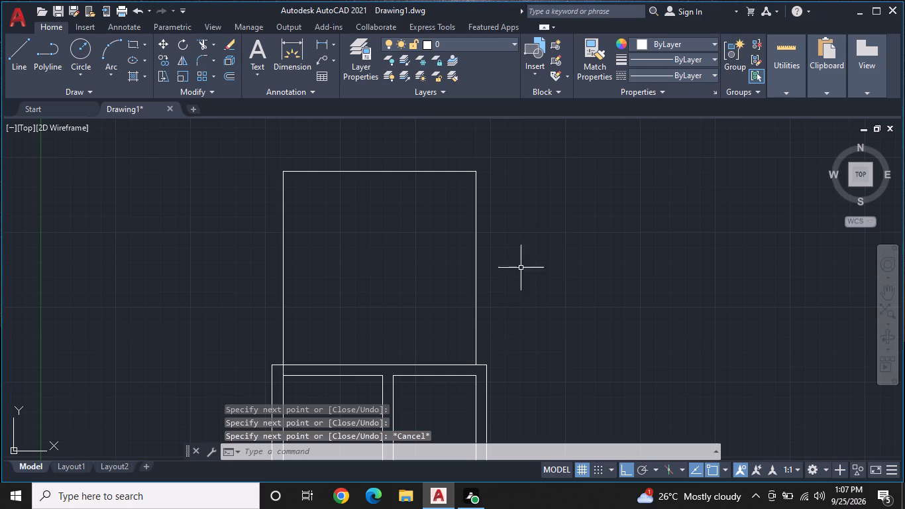
Offset the new room's left, top and right lines 9" outward to form its outer wall faces.
click(227, 72)
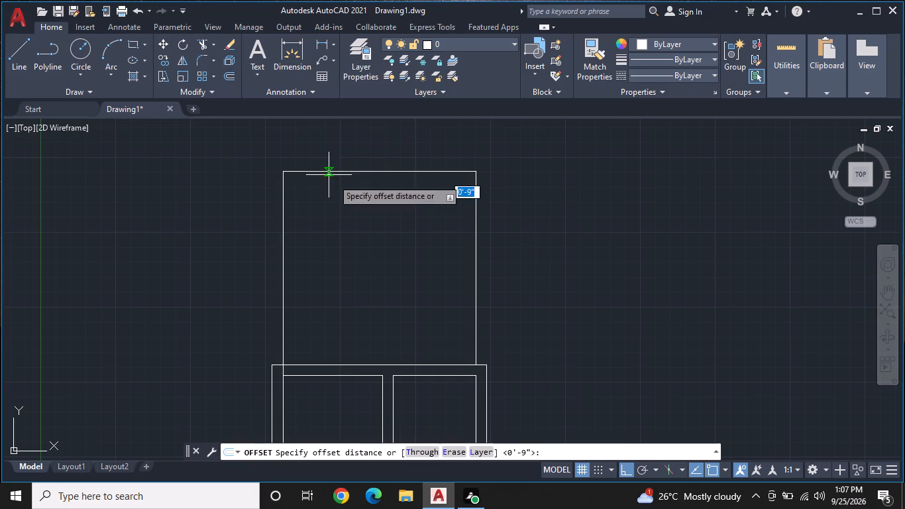
right_click(363, 243)
click(406, 251)
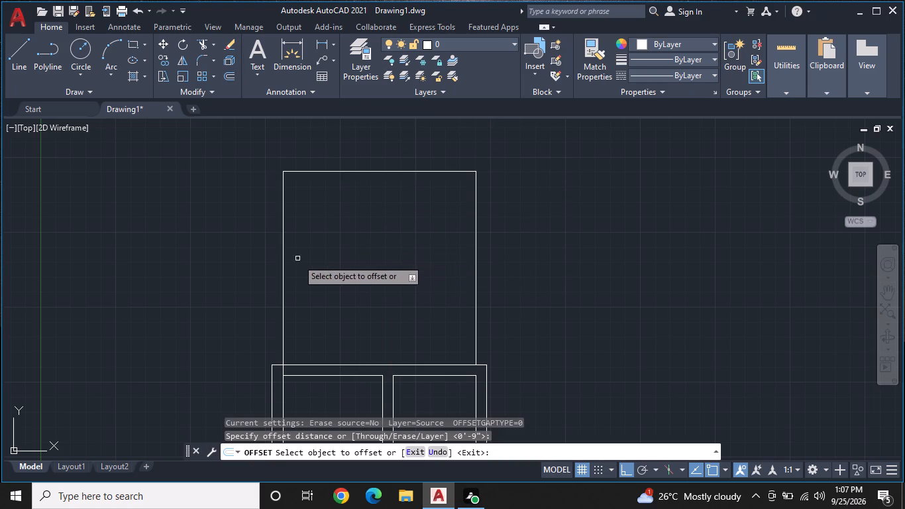
click(284, 267)
click(255, 270)
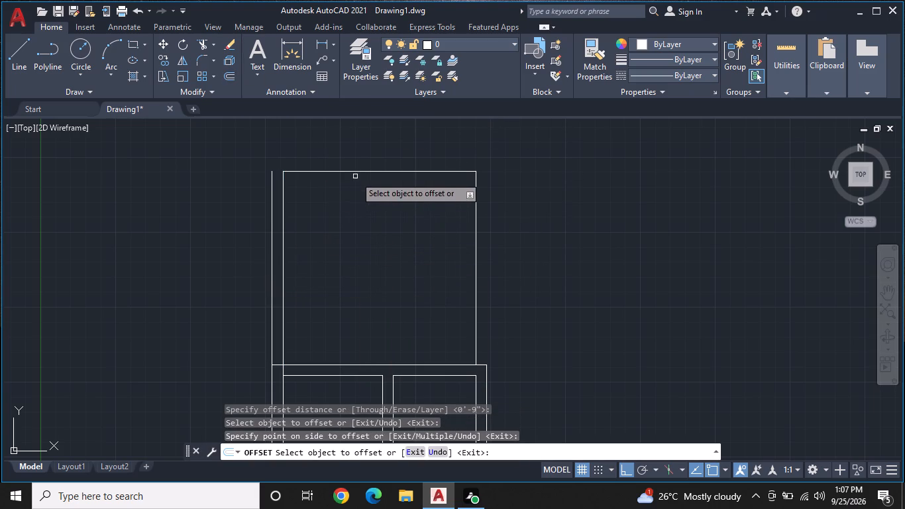
click(358, 174)
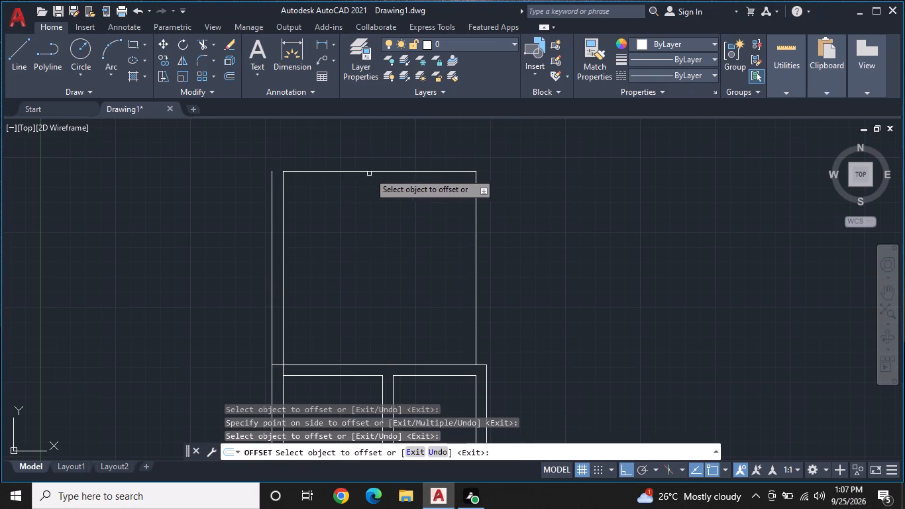
click(372, 170)
click(380, 133)
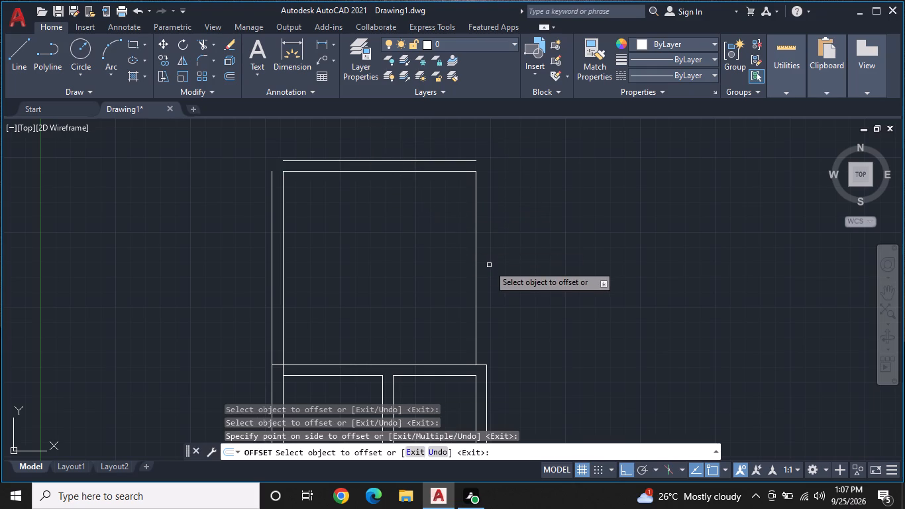
click(477, 274)
click(504, 273)
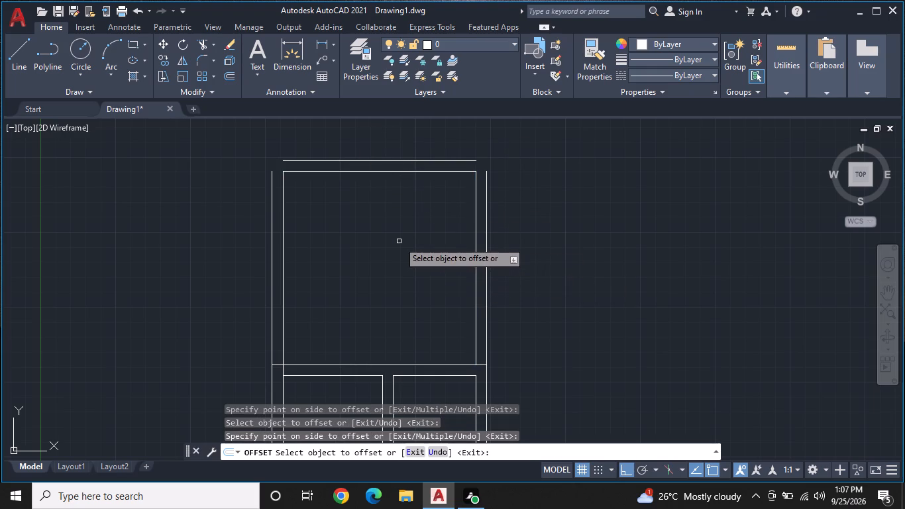
Fillet the top room's outer wall lines into square corners at its upper-left and upper-right.
middle_drag(382, 215, 410, 250)
click(200, 56)
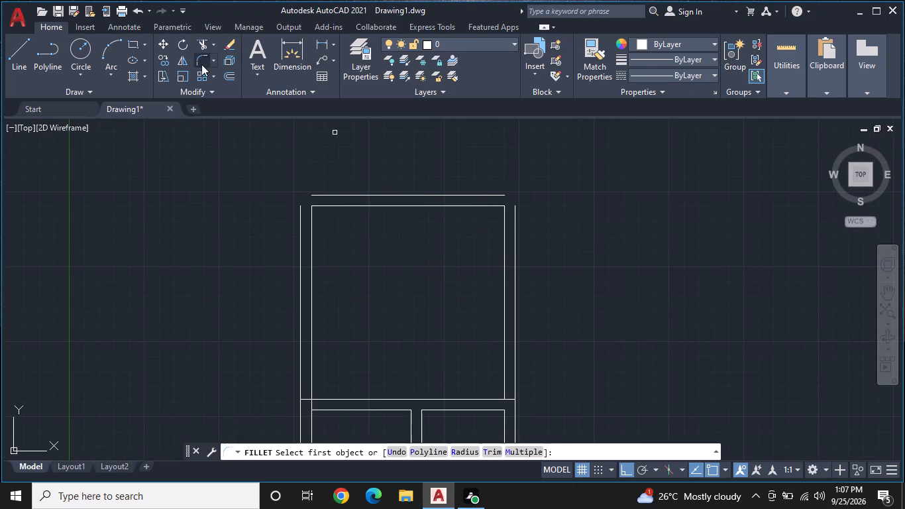
click(299, 210)
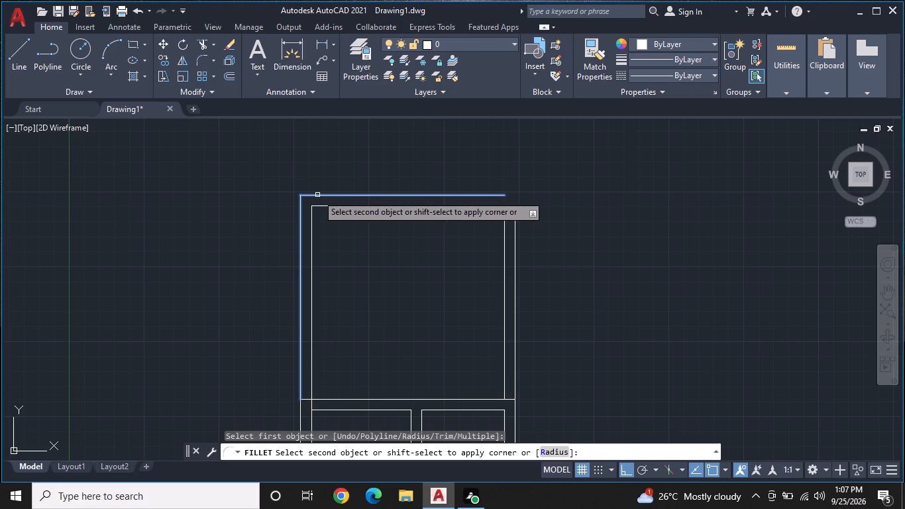
click(319, 194)
right_click(527, 176)
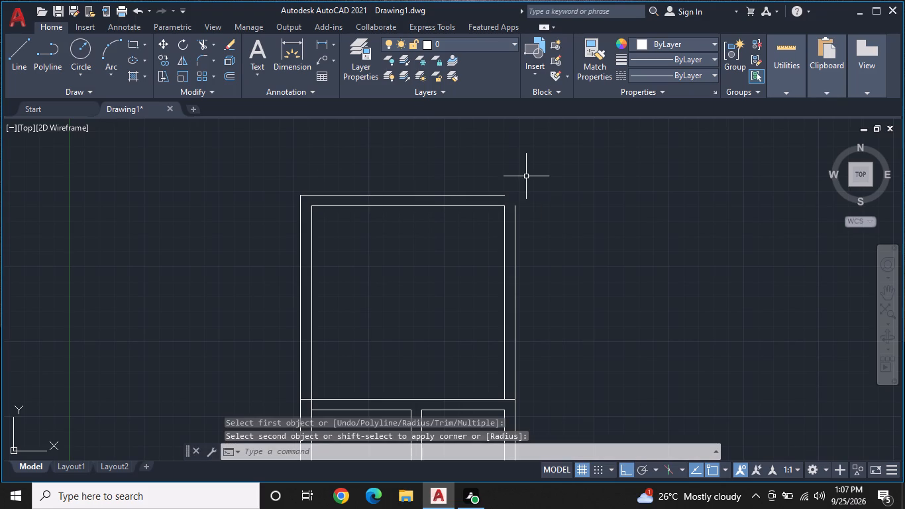
click(549, 184)
click(517, 228)
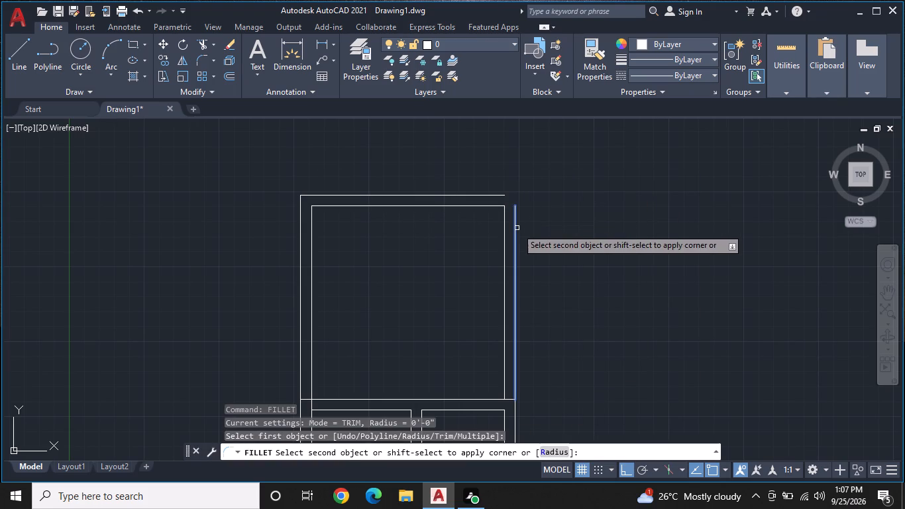
click(496, 194)
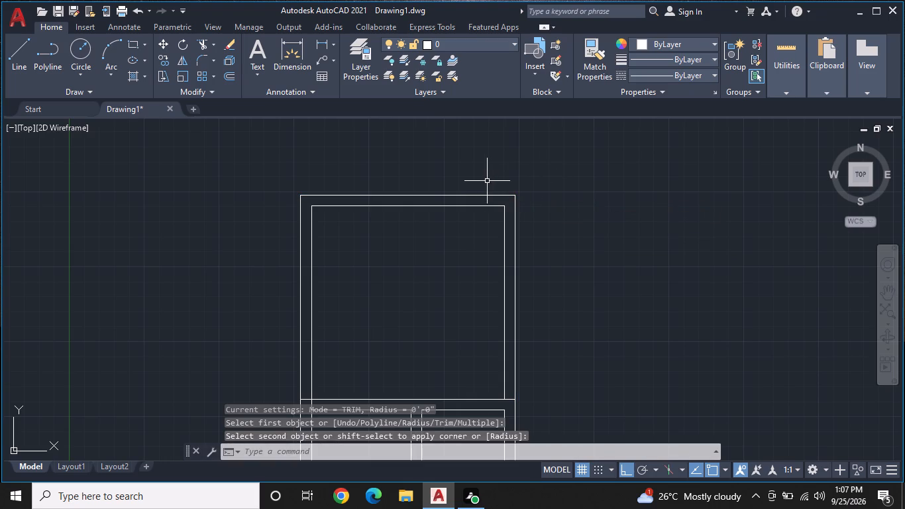
Draw a line from the top room's inner top-left corner straight up across the wall thickness to the outer top wall line.
middle_drag(482, 176, 508, 258)
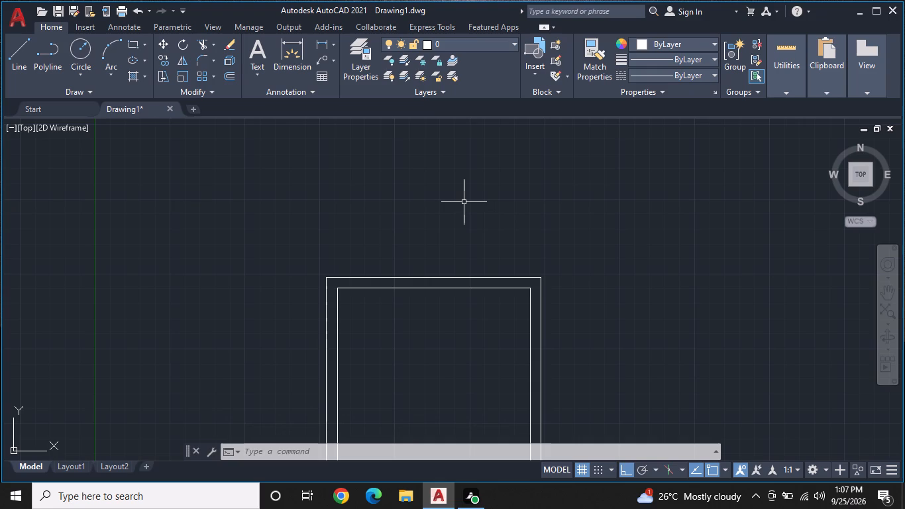
middle_drag(464, 213, 478, 273)
middle_drag(480, 263, 486, 237)
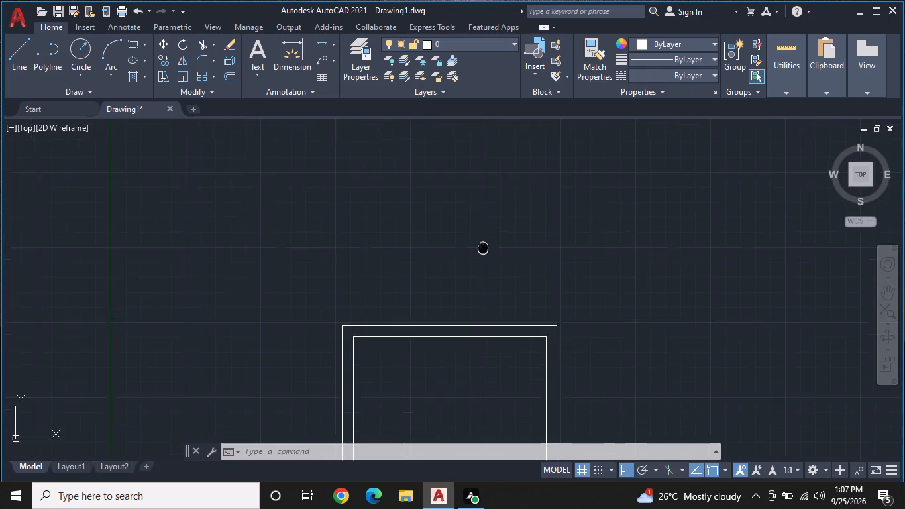
middle_drag(486, 237, 491, 229)
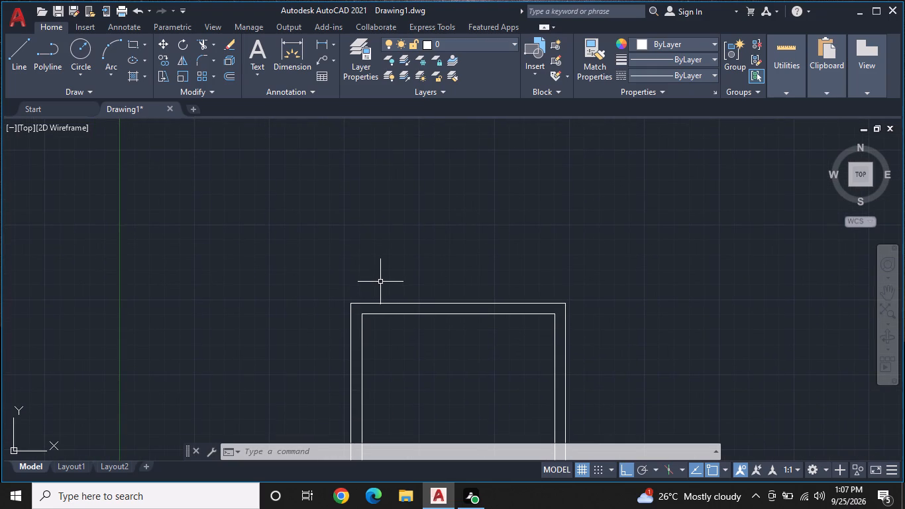
right_click(384, 257)
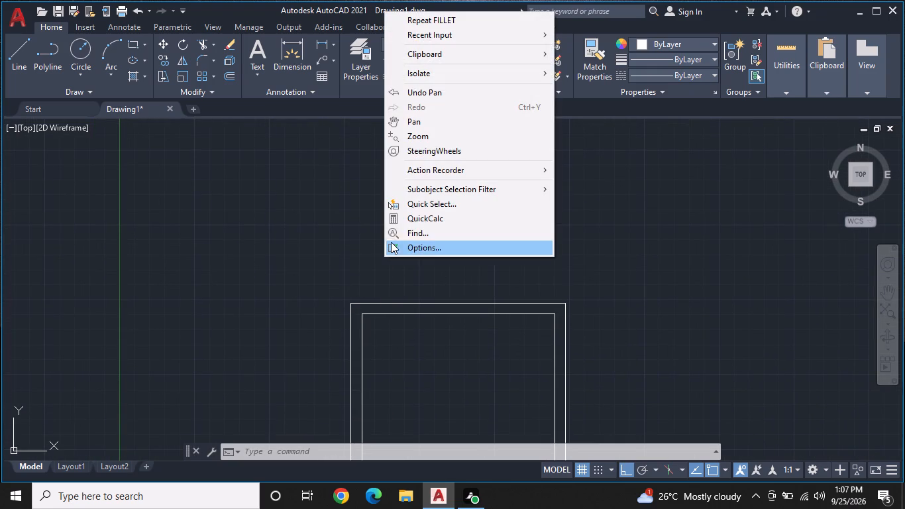
click(23, 44)
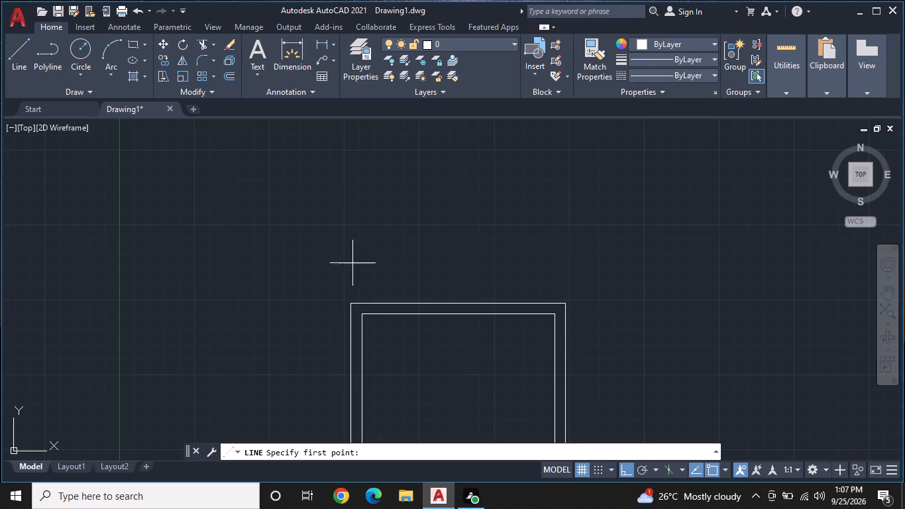
scroll(370, 325, up, 1)
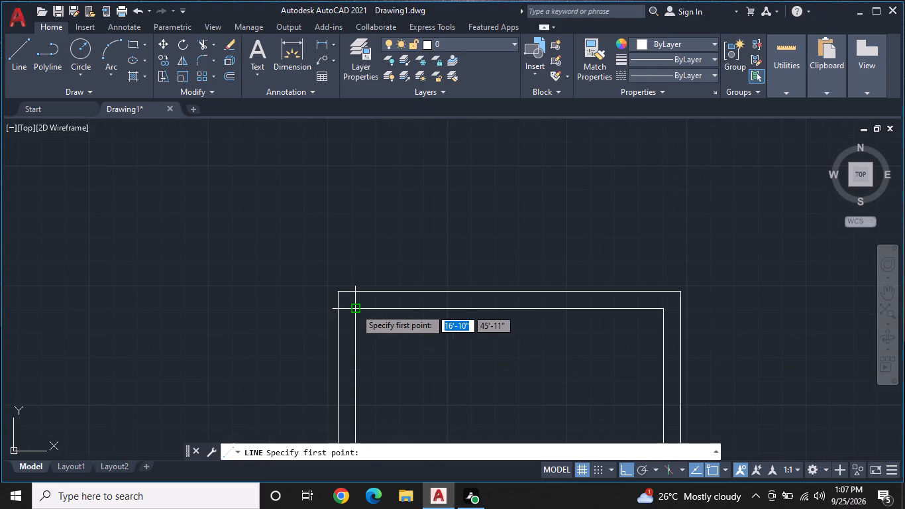
click(357, 307)
click(356, 285)
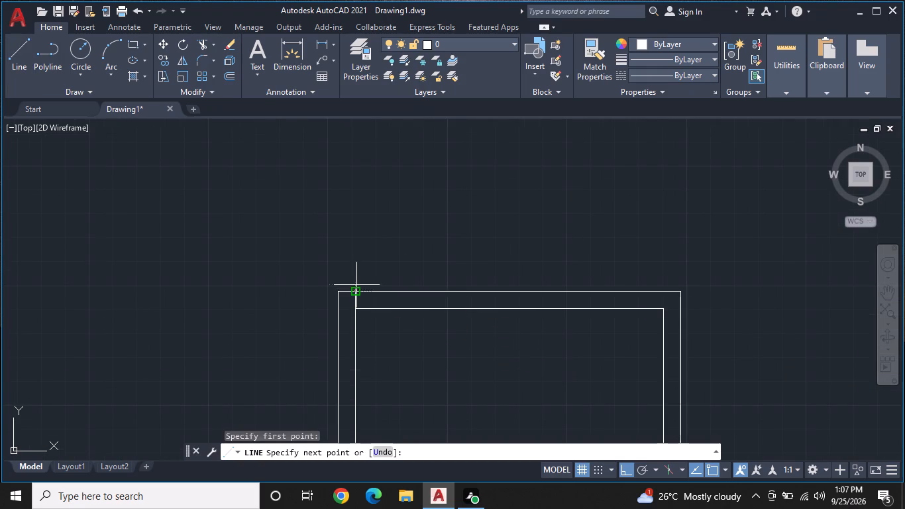
scroll(362, 201, up, 1)
middle_drag(362, 201, 369, 229)
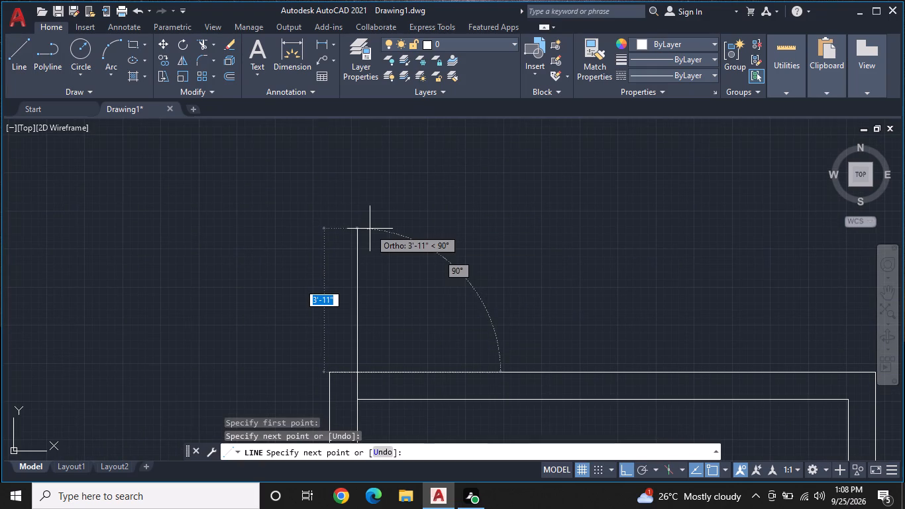
key(ctrl+z)
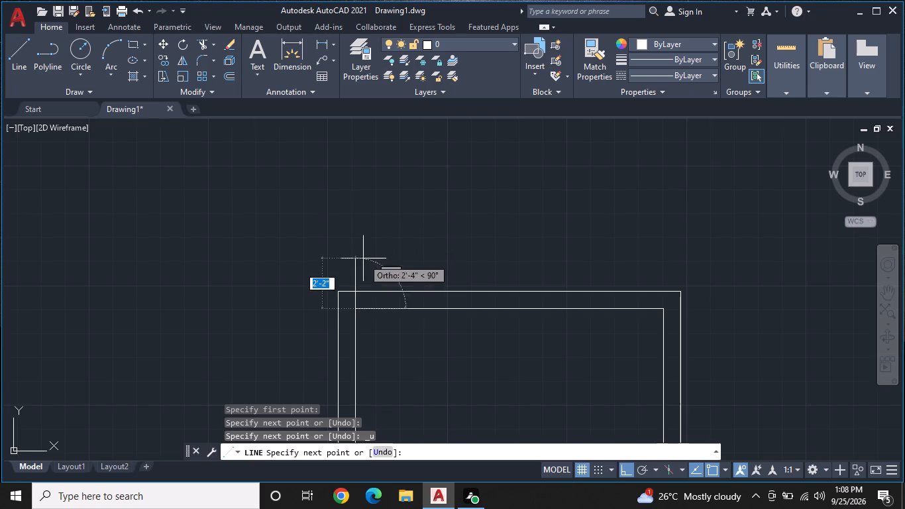
scroll(361, 294, up, 1)
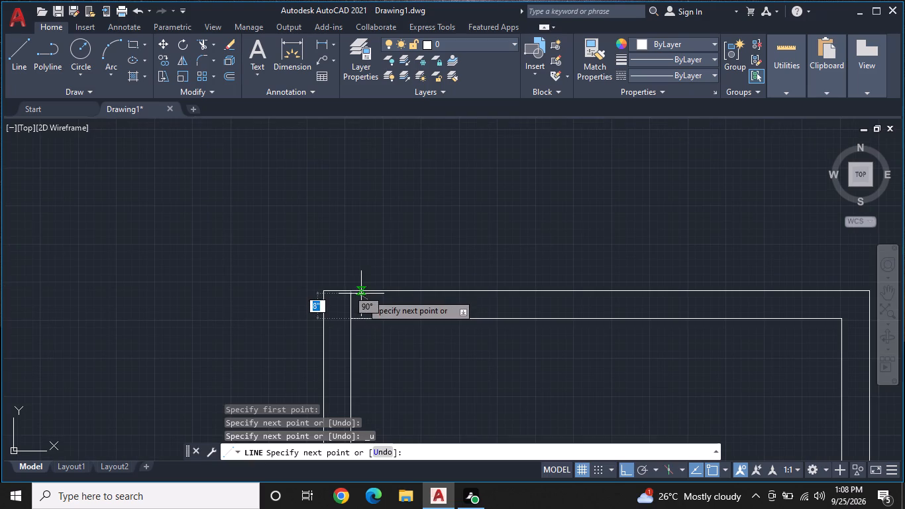
click(352, 290)
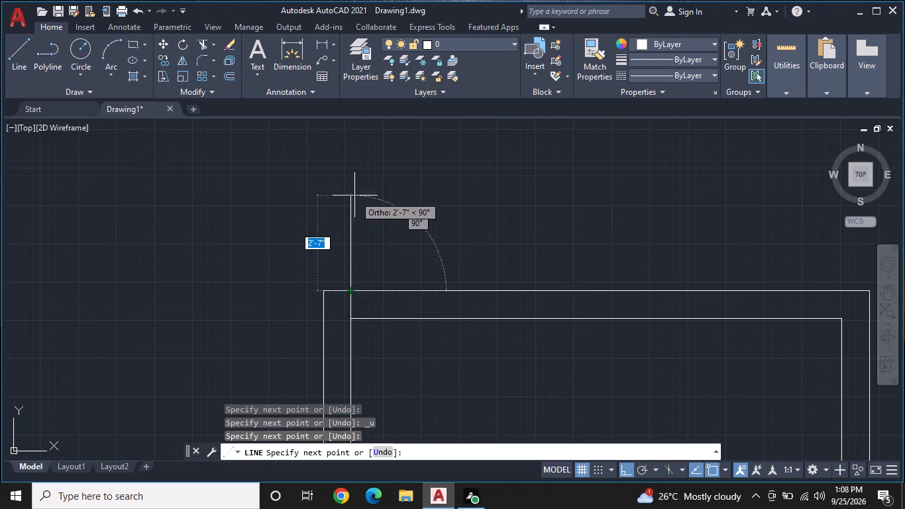
Continue the line 12'6" upward from the outer top wall line as the new space's left side.
middle_drag(354, 195, 364, 292)
scroll(365, 256, down, 2)
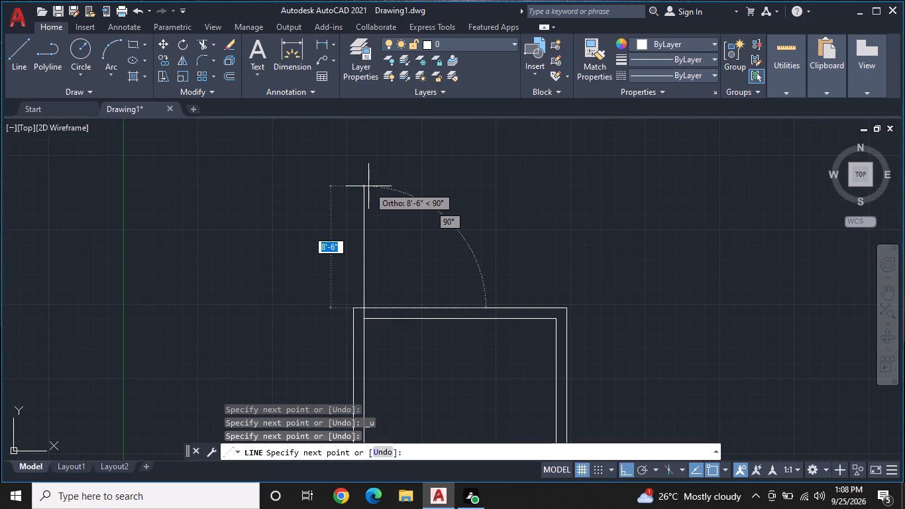
text(12')
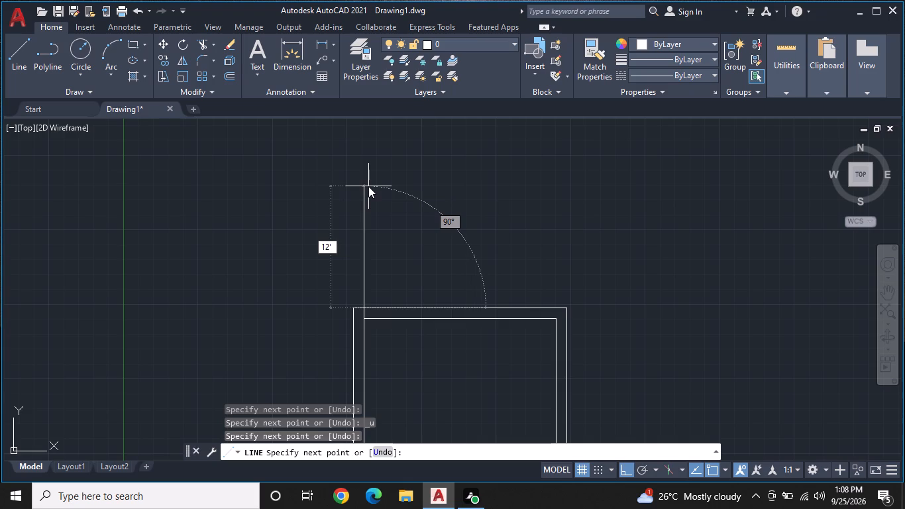
key(6)
key(shift+quotedbl)
key(Return)
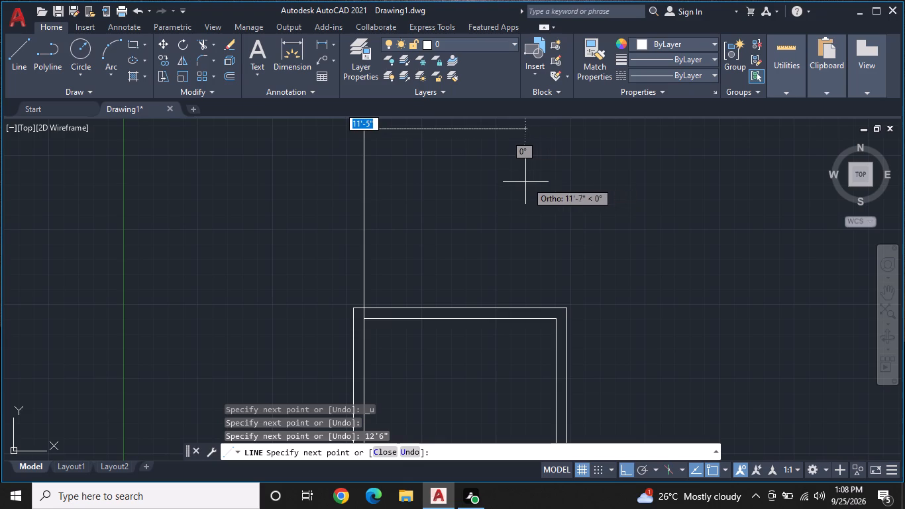
Draw the new space's top line 4'11" to the right, and its right side down to the existing outer top wall line.
text(4')
text(11")
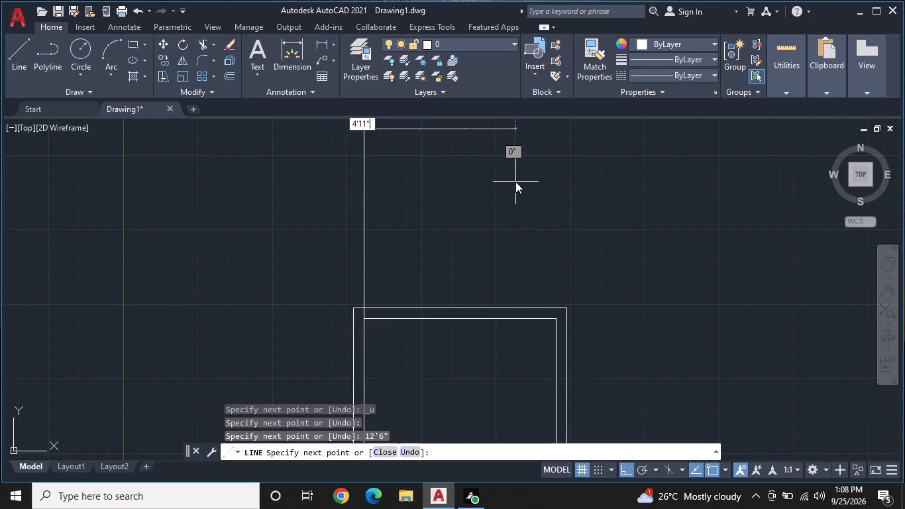
key(Return)
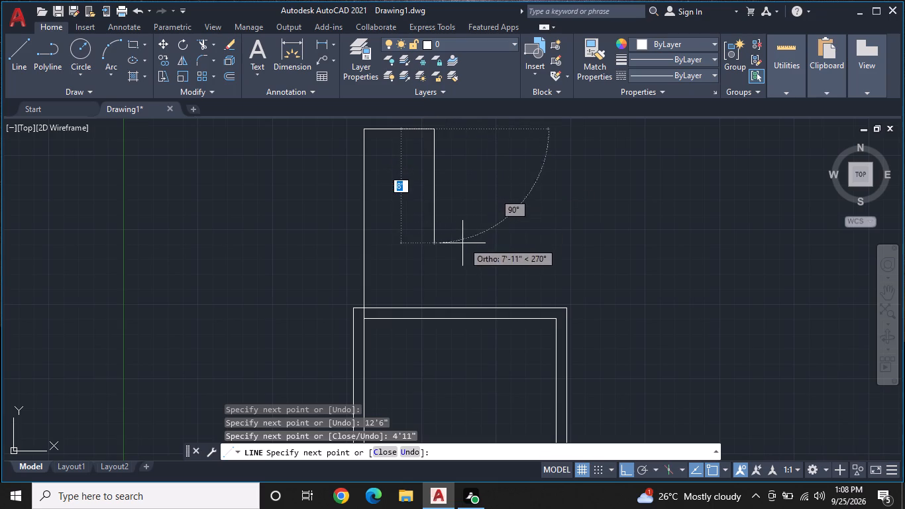
scroll(425, 311, up, 2)
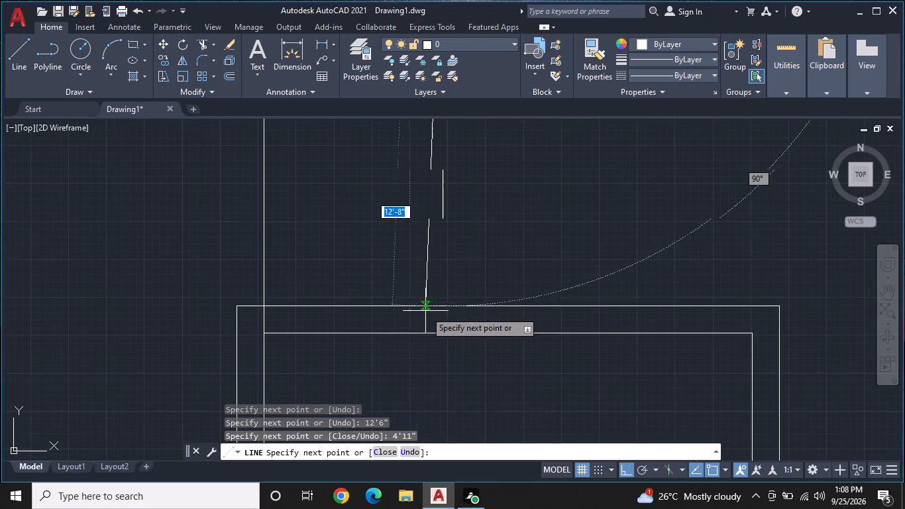
click(441, 307)
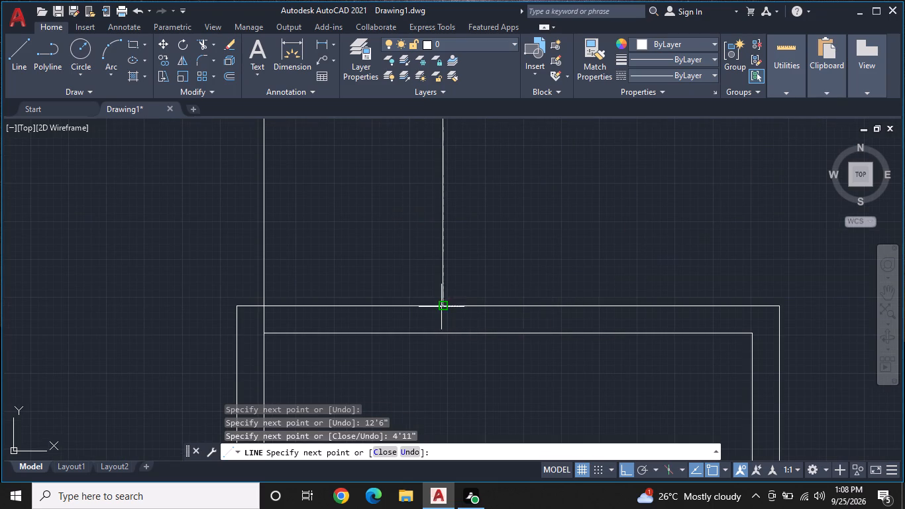
key(Escape)
Offset the new space's left, top and right lines 9" outward to form its outer wall faces.
scroll(454, 286, down, 1)
scroll(474, 251, up, 1)
middle_drag(475, 251, 484, 317)
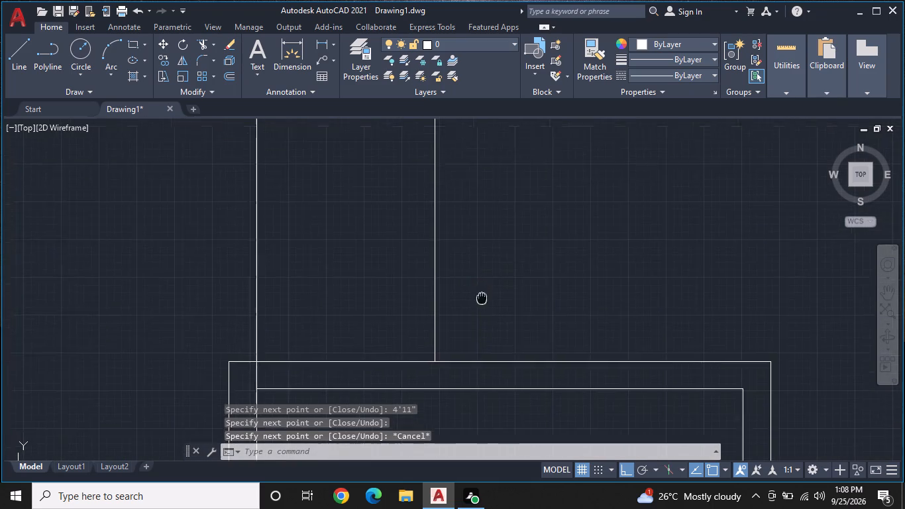
middle_drag(484, 317, 486, 324)
scroll(486, 324, down, 1)
scroll(443, 269, down, 1)
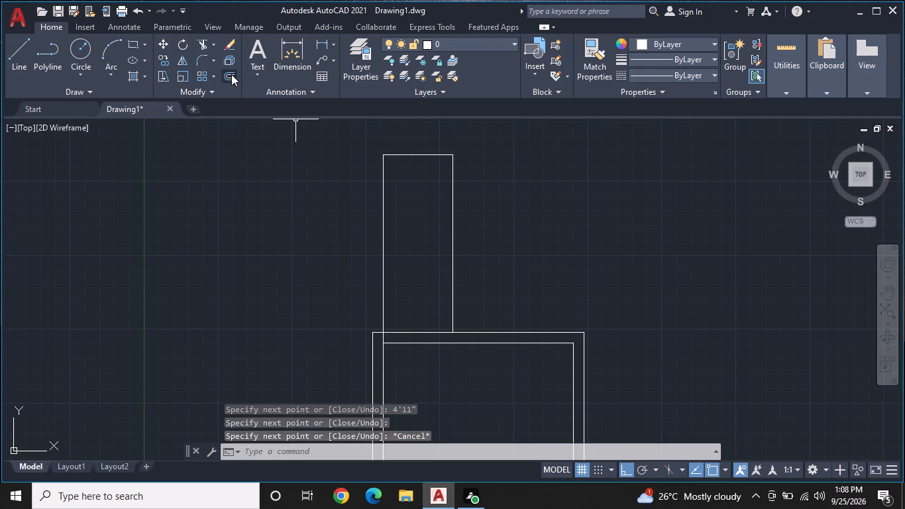
click(231, 74)
right_click(394, 201)
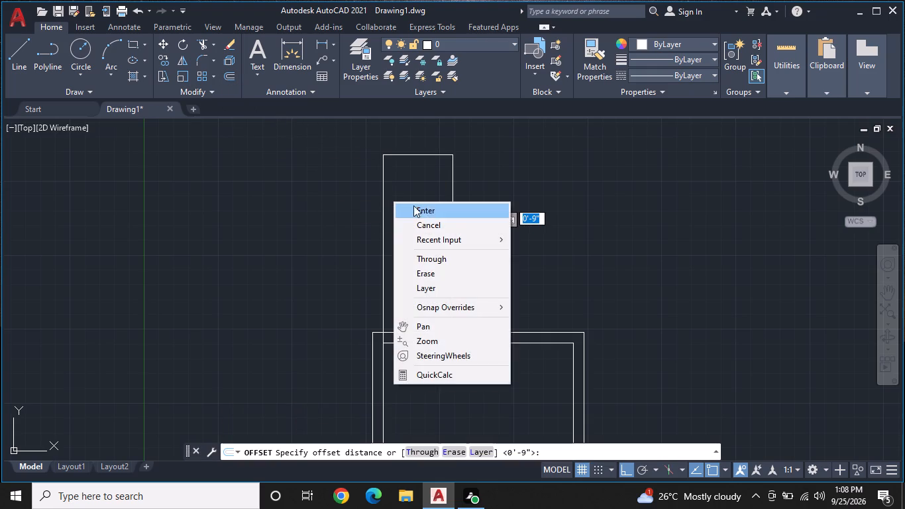
click(429, 211)
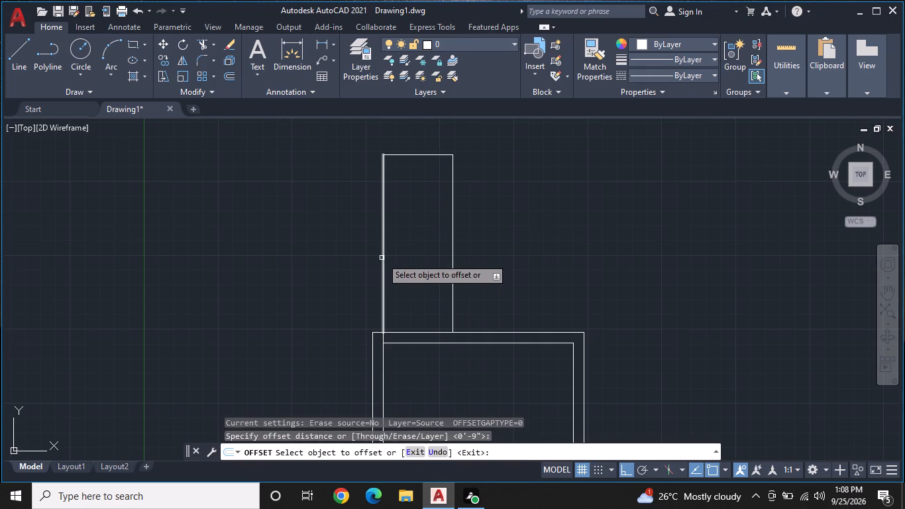
click(381, 258)
click(356, 264)
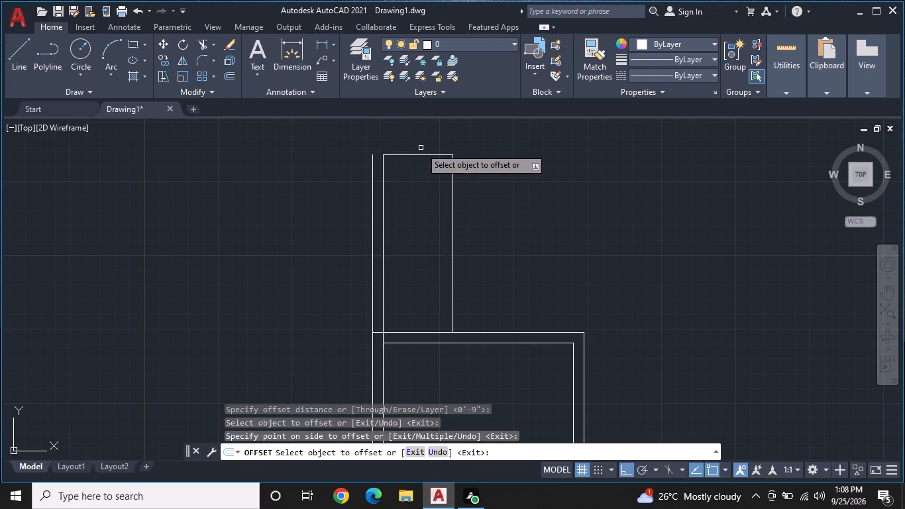
click(420, 155)
click(423, 133)
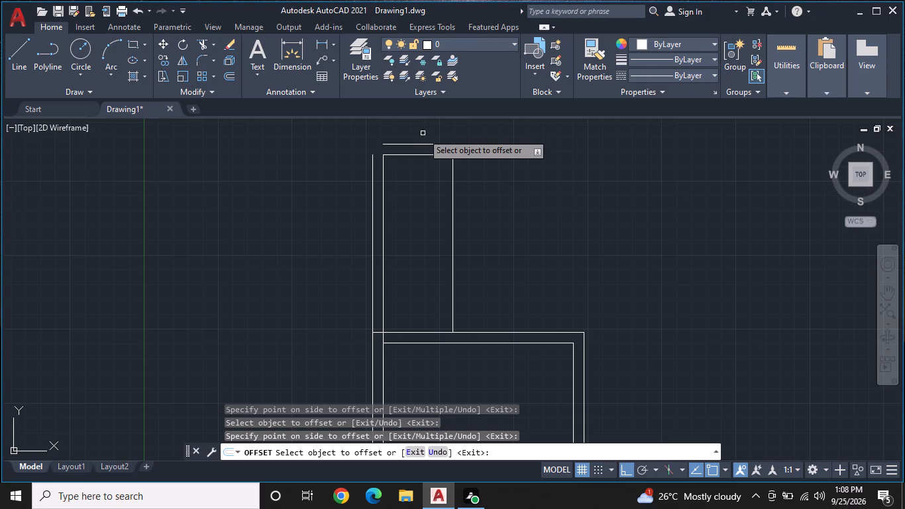
click(453, 189)
click(479, 190)
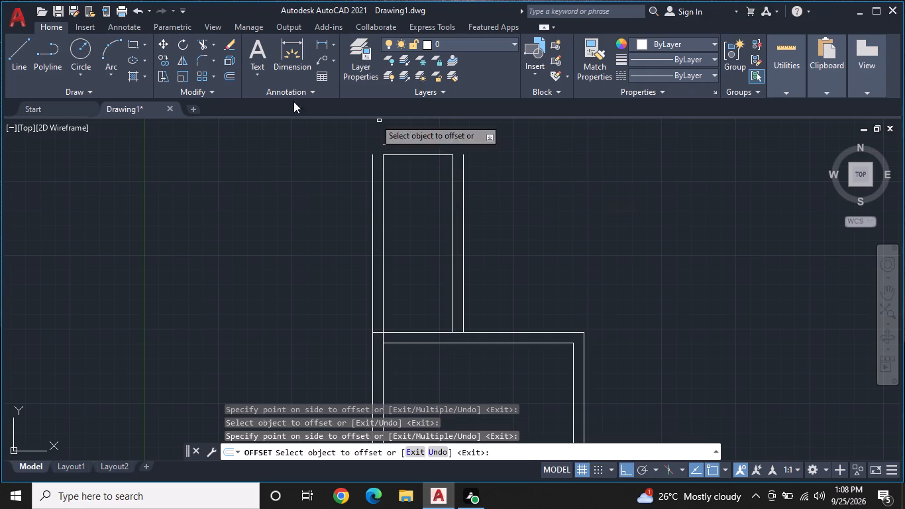
Fillet the outer wall lines at both top corners of the 4'11"-wide space with zero radius.
click(199, 57)
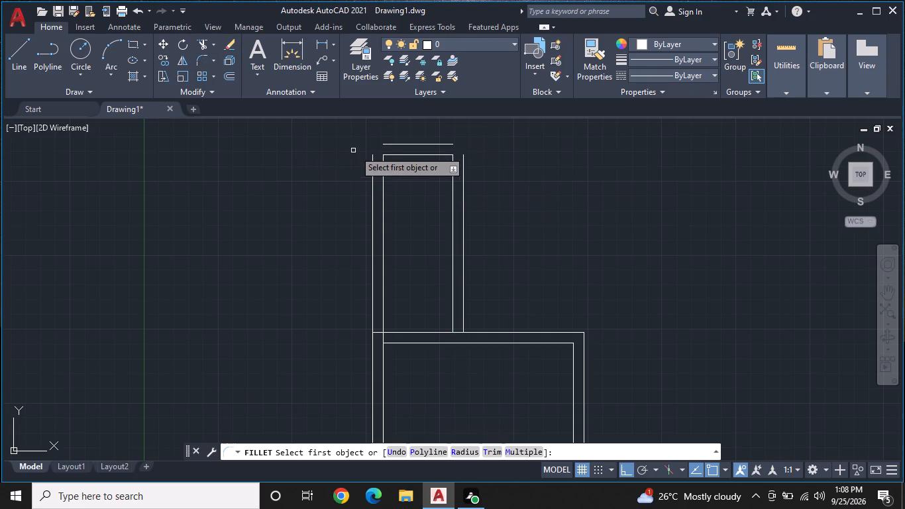
double_click(374, 166)
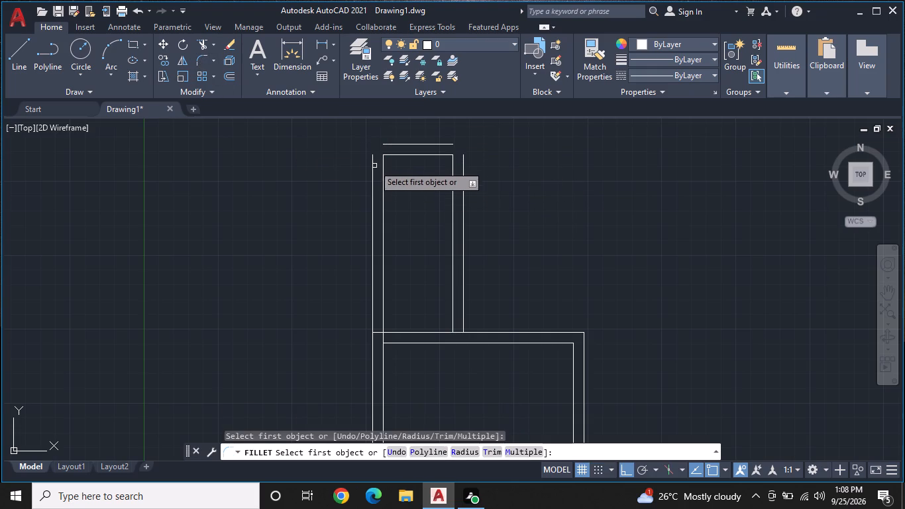
click(372, 160)
click(382, 146)
right_click(499, 148)
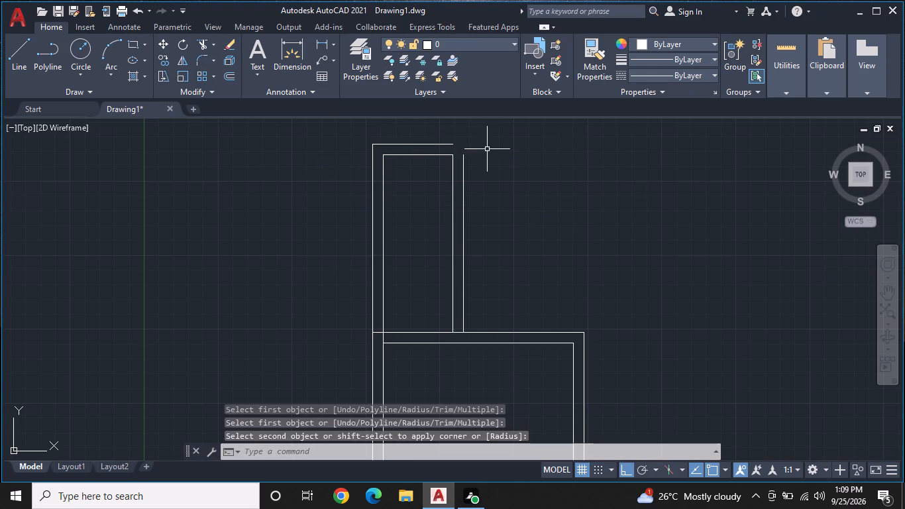
click(541, 151)
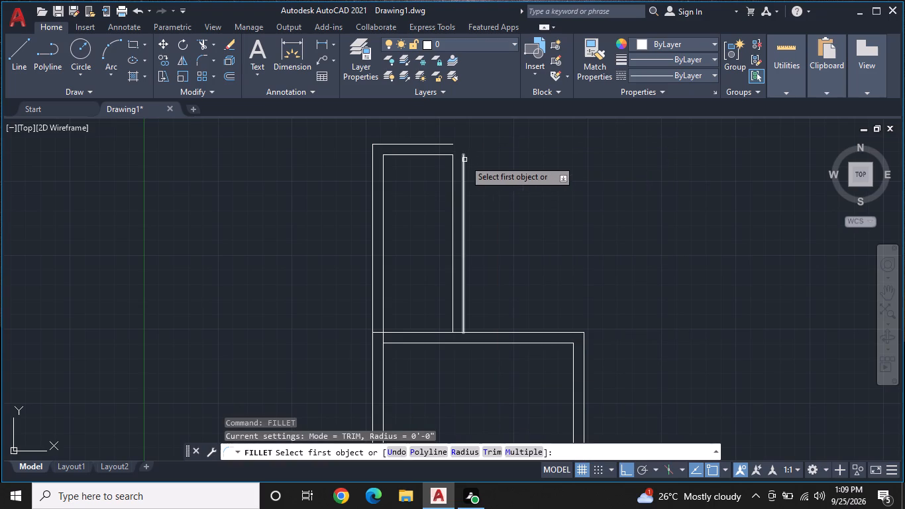
click(464, 160)
click(454, 145)
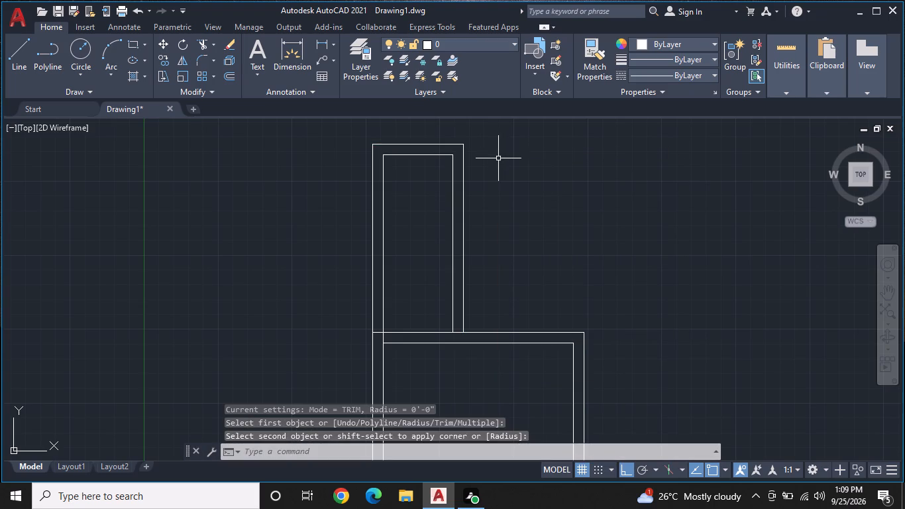
Draw a 17'9" line rightward from the foot of the narrow space's outer right wall, along the outer top wall line.
click(17, 64)
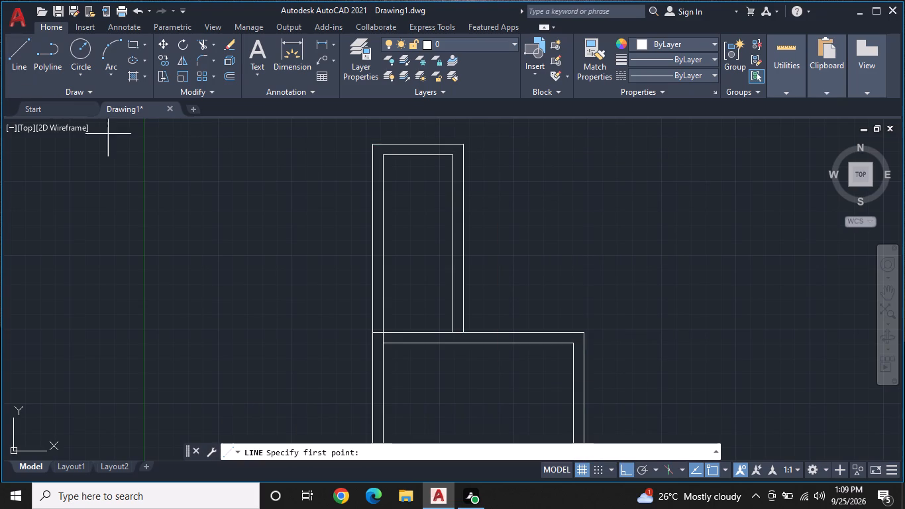
middle_drag(535, 240, 405, 240)
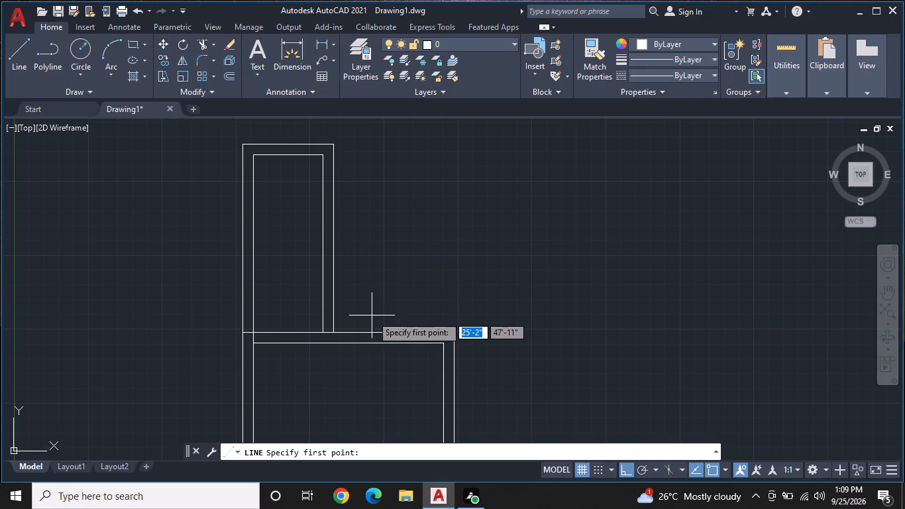
click(331, 330)
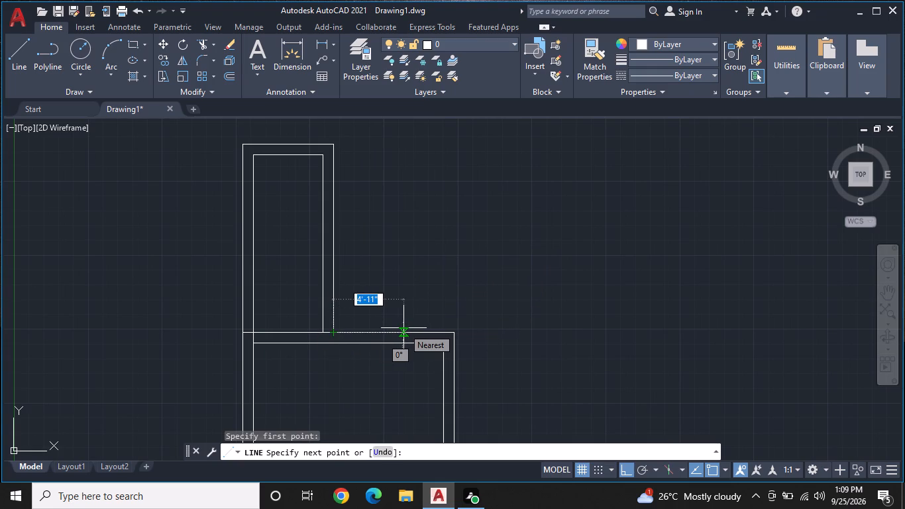
text(17')
text(9")
key(Return)
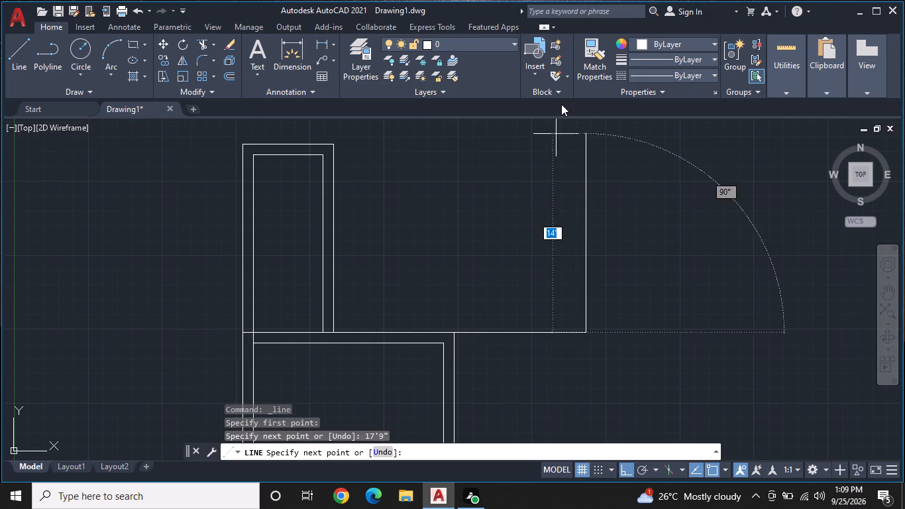
Continue the new room's right side 12'6" upward and its top line back left to the narrow space's outer right wall.
text(12')
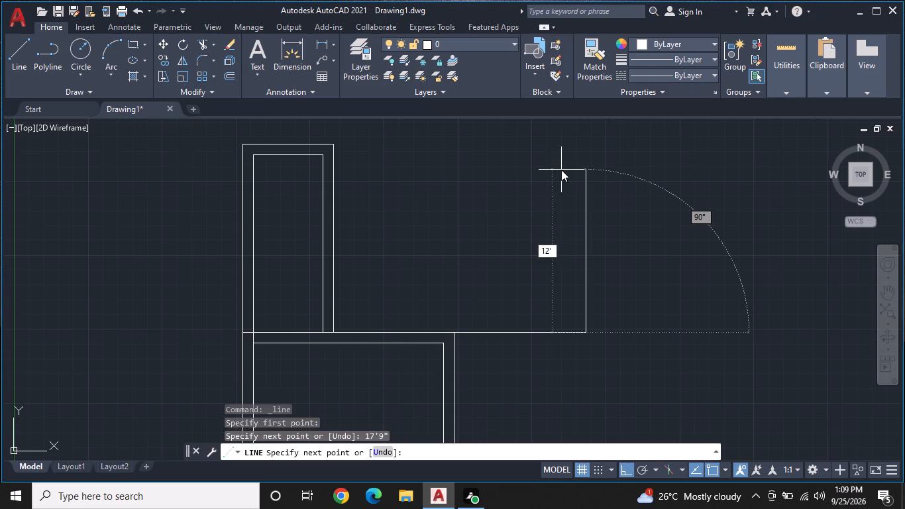
key(6)
key(shift+quotedbl)
key(Return)
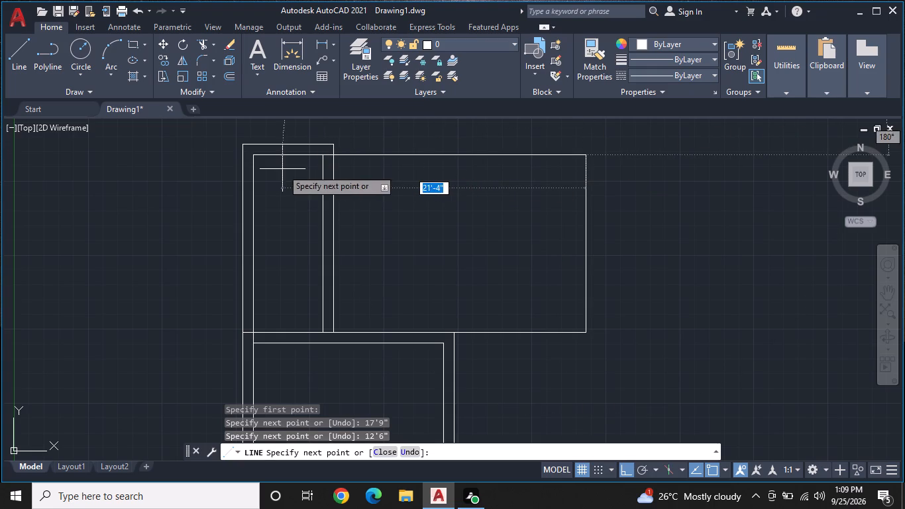
middle_drag(378, 176, 418, 268)
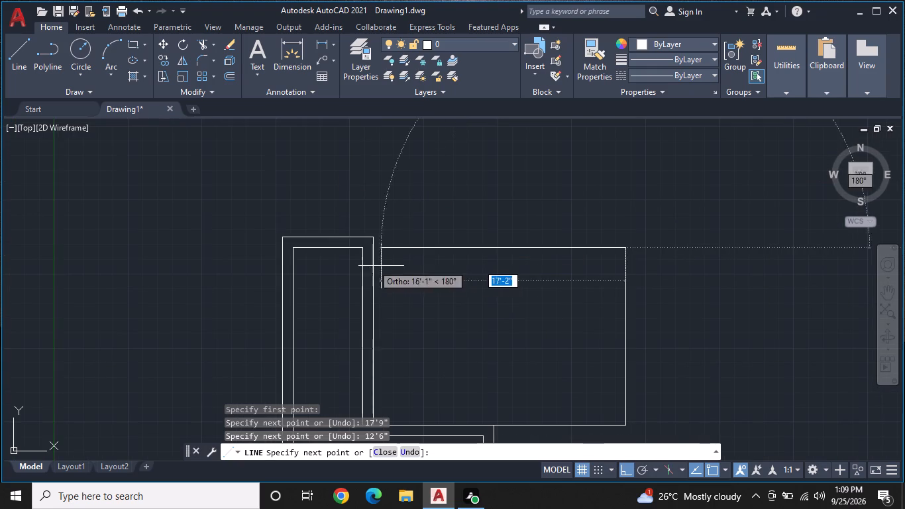
click(370, 249)
key(Escape)
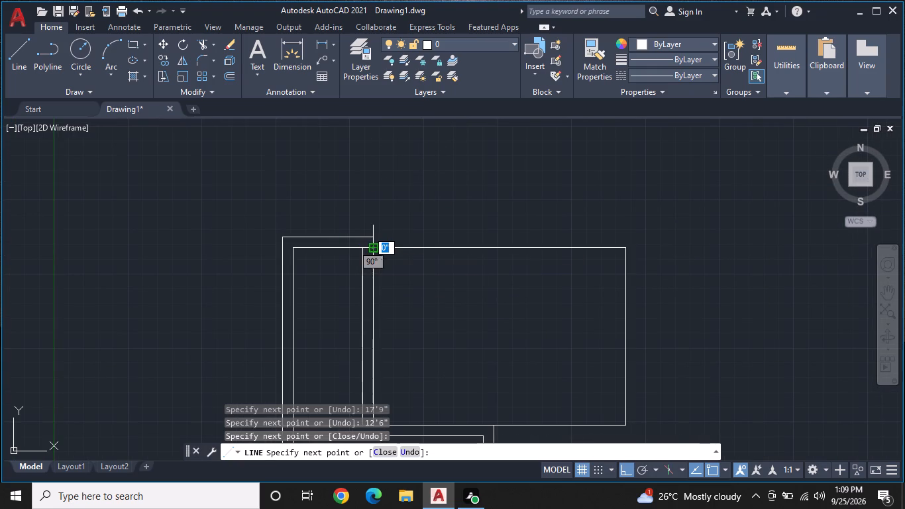
Offset the 17'9"-wide room's top, bottom and right lines 9" outward to form its outer wall faces.
click(232, 78)
right_click(355, 156)
click(387, 167)
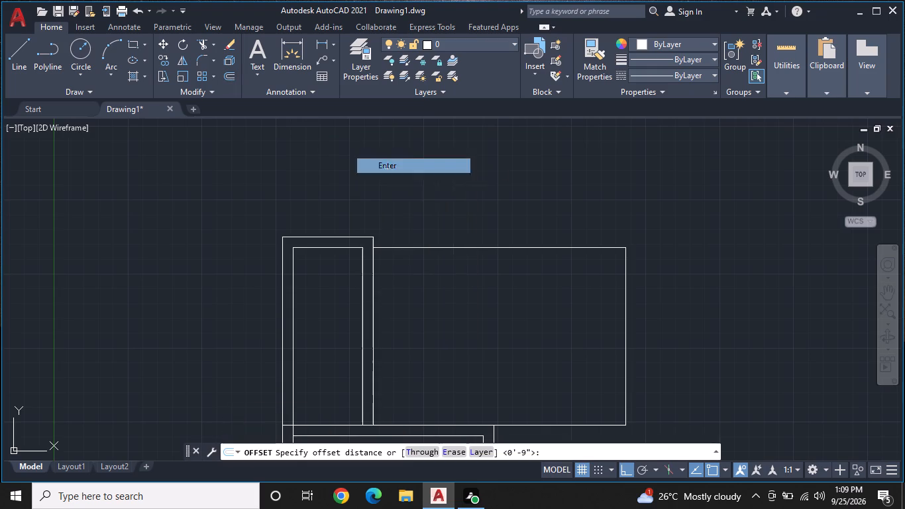
click(435, 247)
click(440, 227)
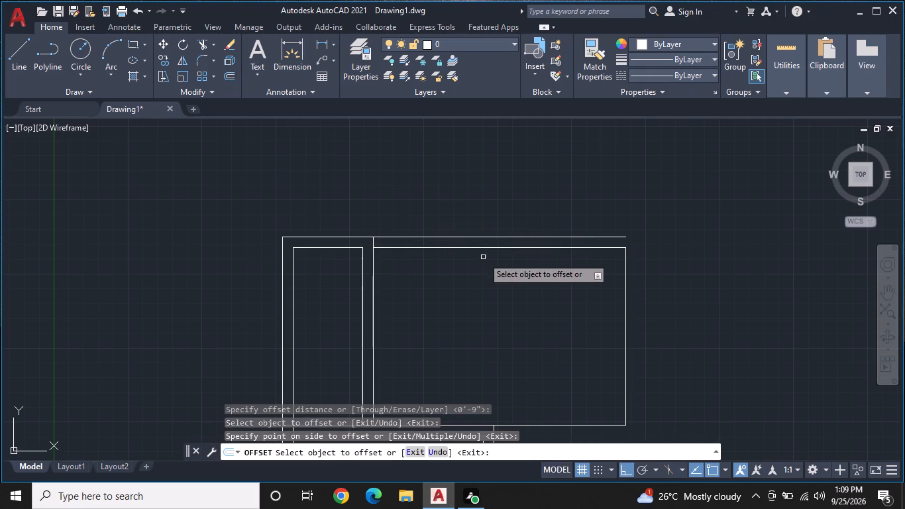
middle_drag(485, 265, 443, 200)
middle_drag(494, 236, 478, 198)
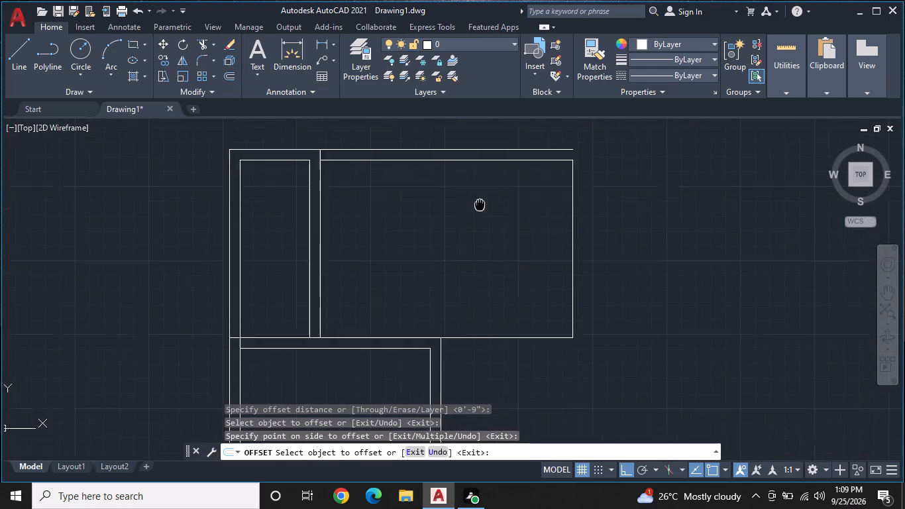
middle_drag(478, 198, 476, 196)
click(489, 319)
click(495, 347)
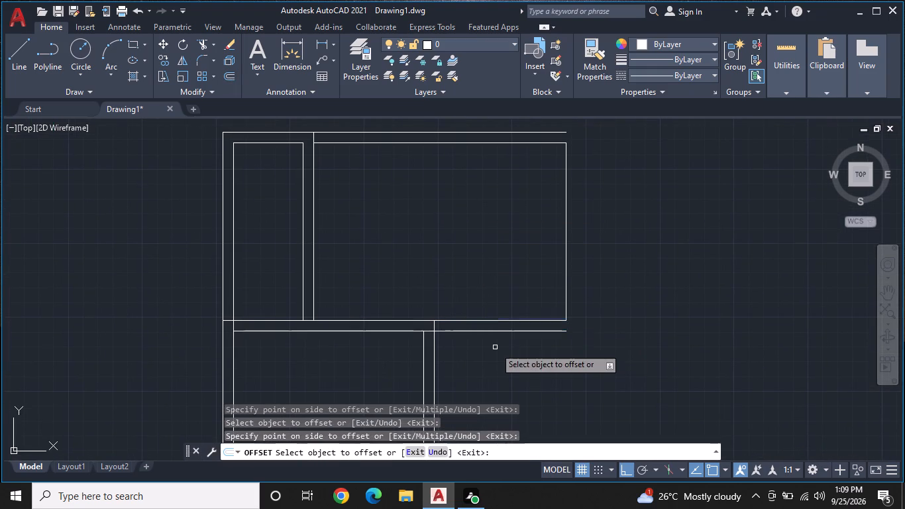
middle_drag(500, 335, 481, 255)
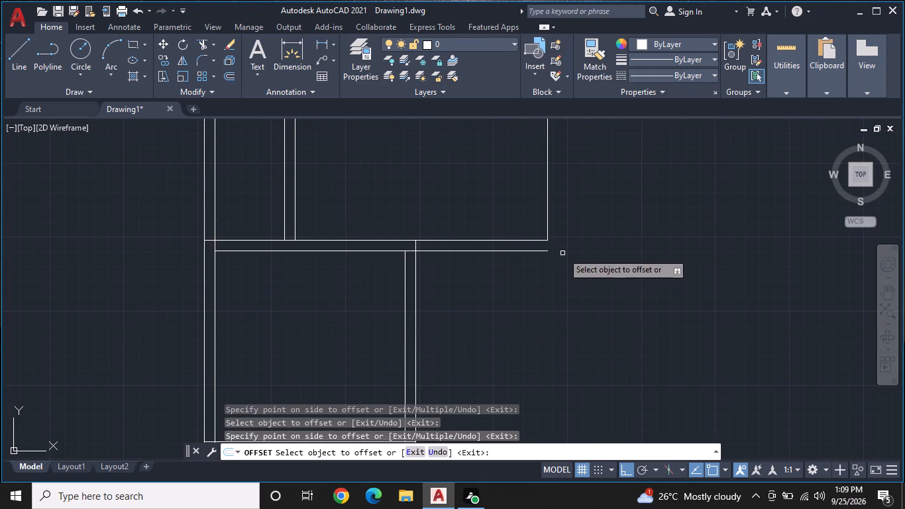
click(548, 194)
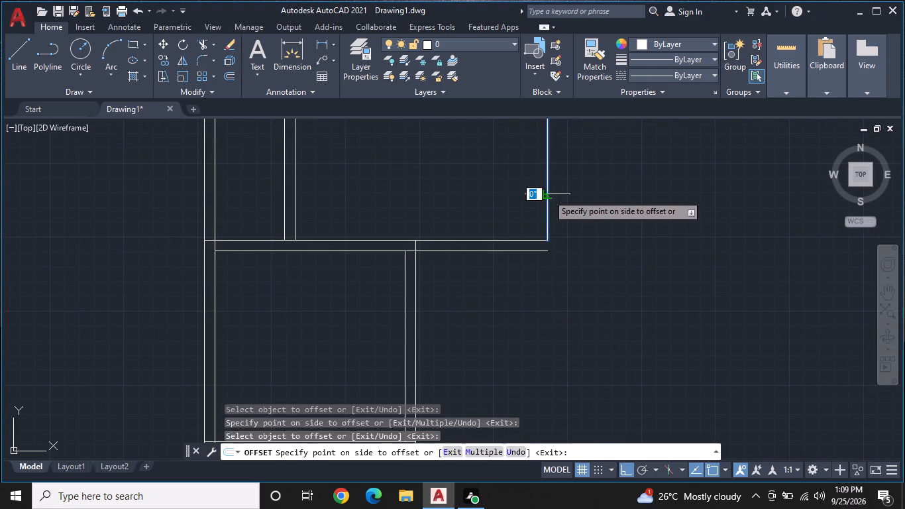
click(579, 196)
Fillet the outer wall lines at the wide room's top-right and bottom-right corners with zero radius.
scroll(579, 196, down, 2)
middle_drag(580, 187, 537, 241)
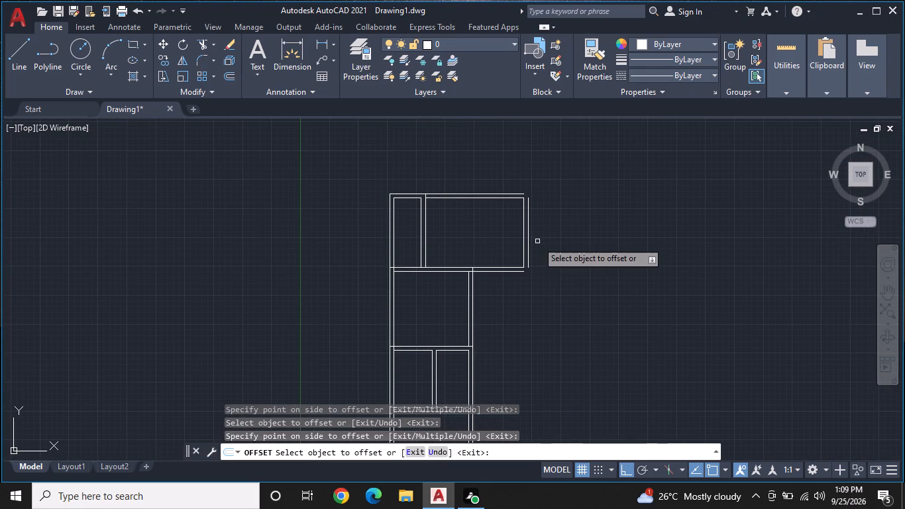
middle_drag(537, 241, 540, 146)
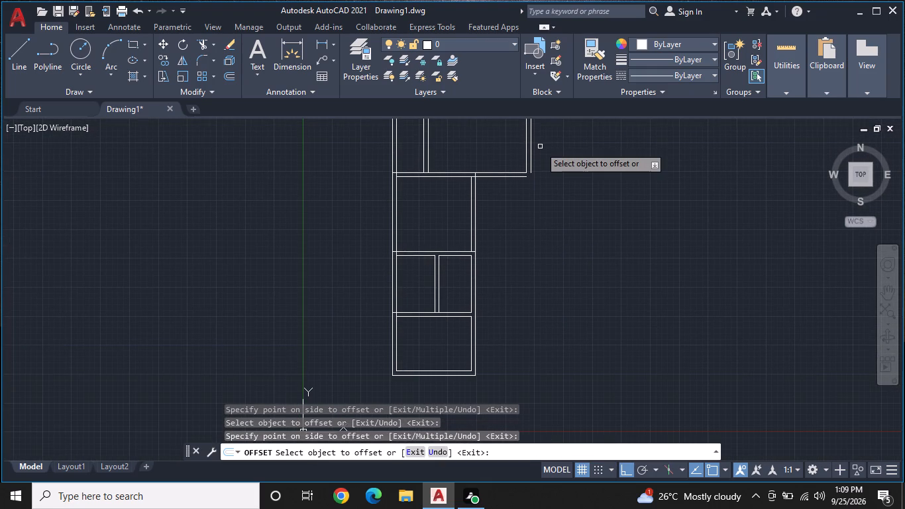
middle_drag(540, 146, 521, 199)
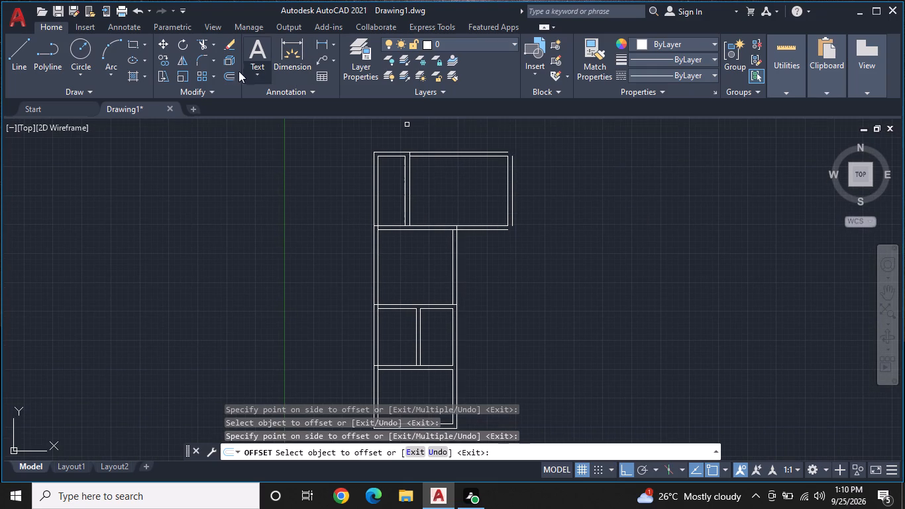
click(225, 75)
click(197, 60)
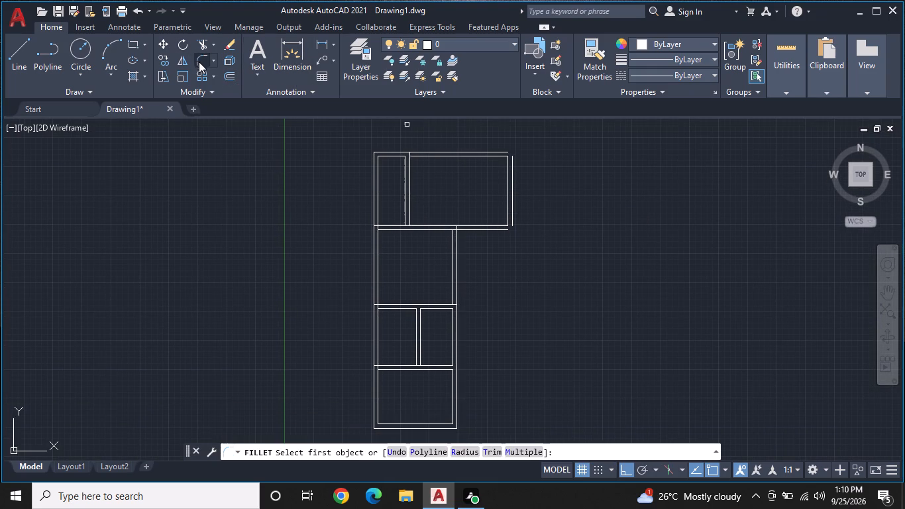
scroll(458, 157, up, 2)
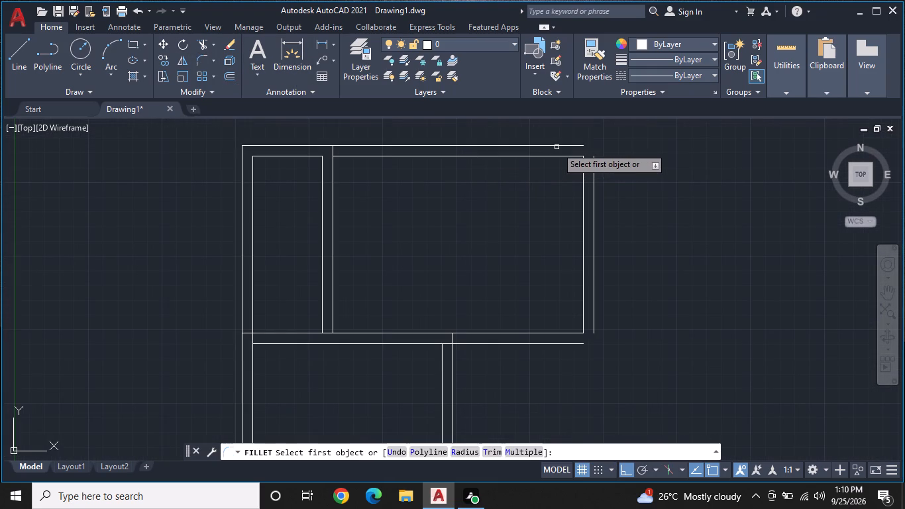
click(557, 147)
click(592, 177)
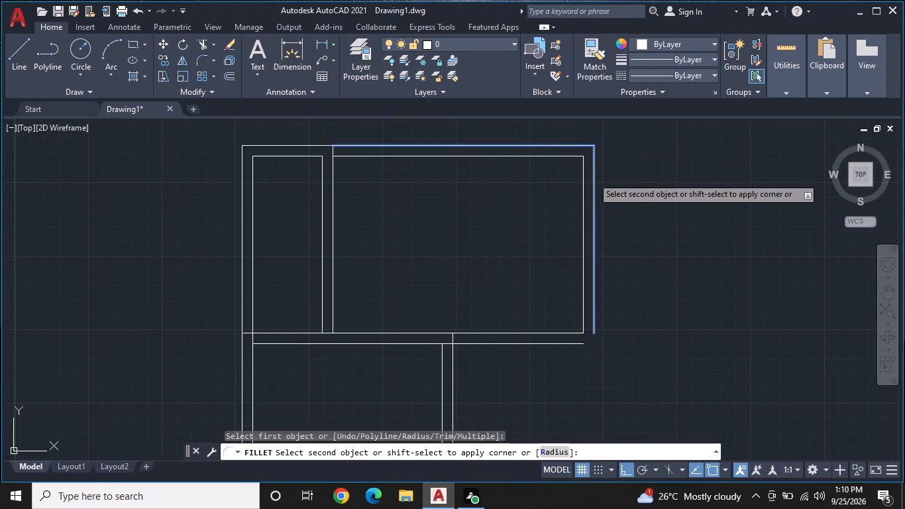
middle_drag(561, 214, 428, 141)
right_click(437, 219)
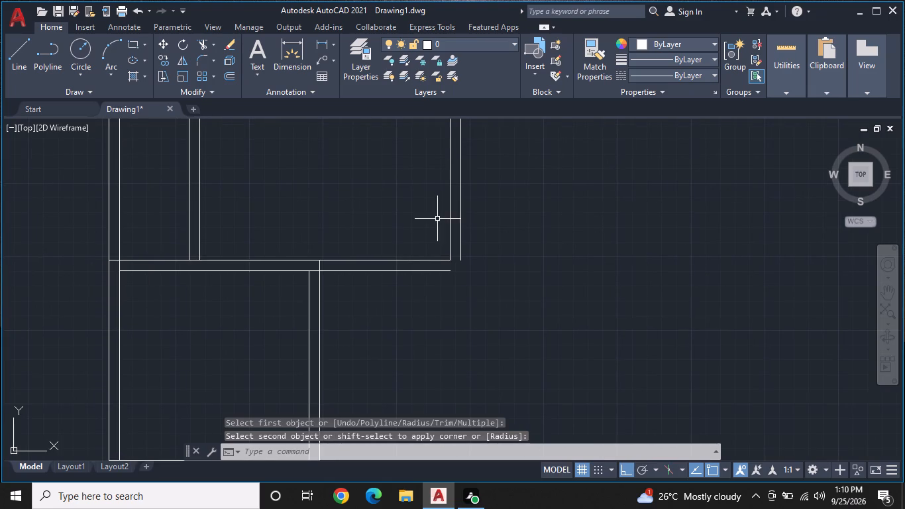
click(482, 226)
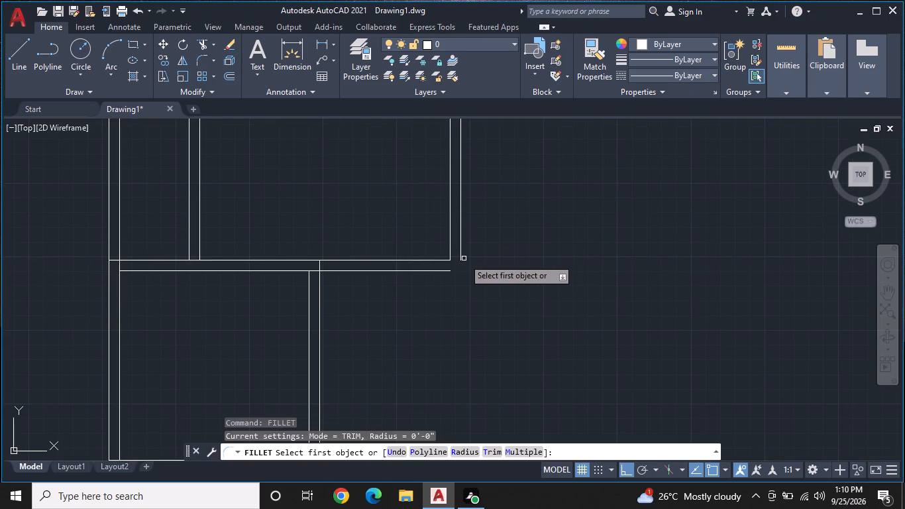
click(464, 258)
click(457, 263)
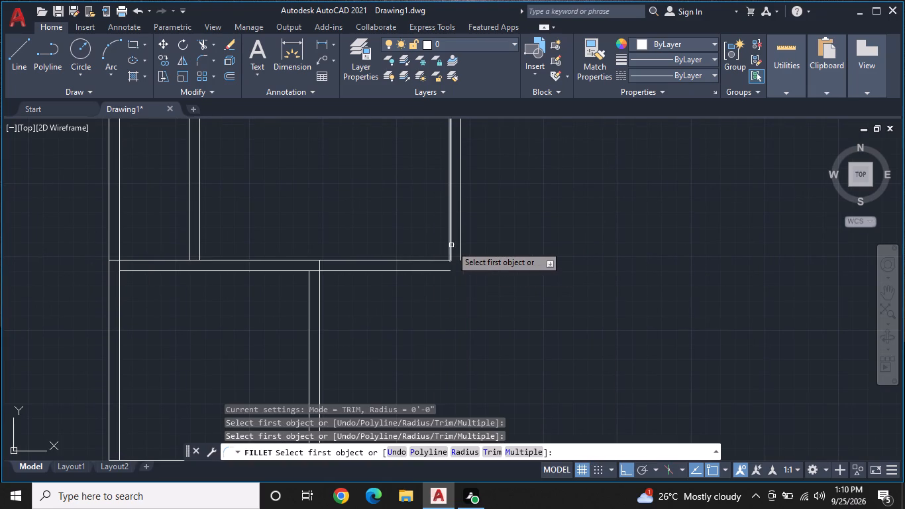
click(462, 257)
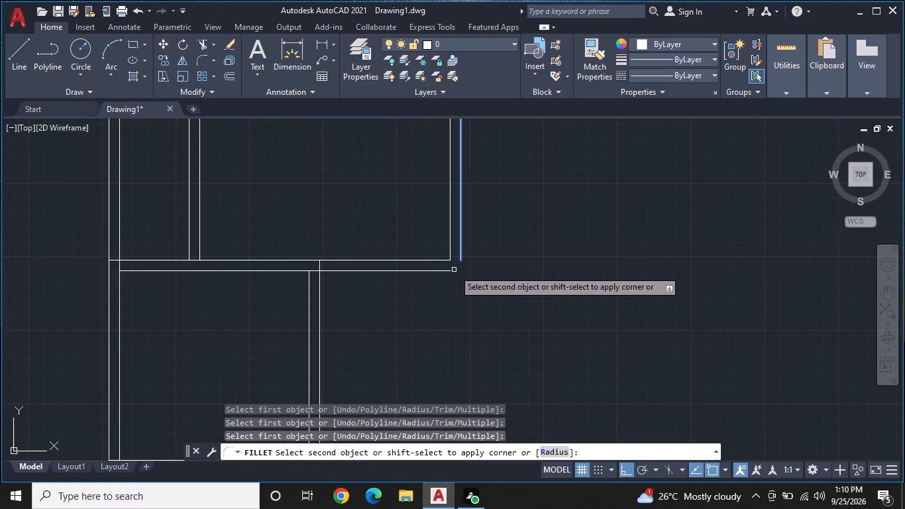
click(449, 272)
Examine the floor plan's walls from the upper rooms down to the bottom room.
middle_drag(523, 283, 523, 303)
scroll(523, 293, down, 2)
scroll(475, 231, up, 1)
middle_drag(475, 231, 480, 263)
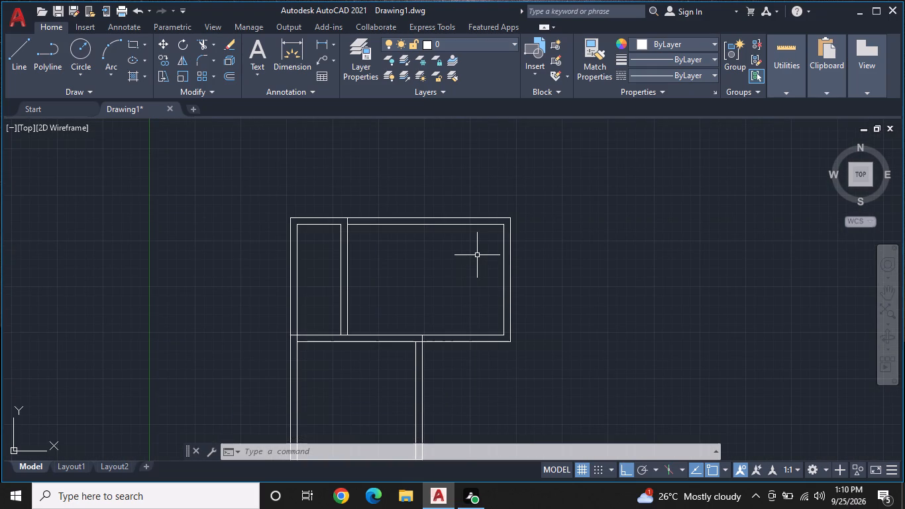
middle_drag(474, 273, 469, 197)
scroll(469, 195, down, 1)
middle_drag(468, 290, 451, 194)
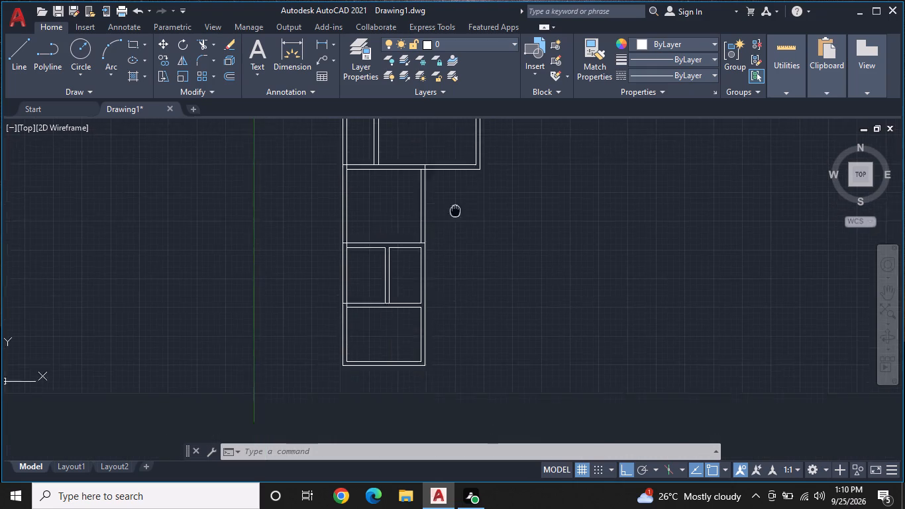
middle_drag(451, 194, 450, 191)
scroll(430, 311, up, 2)
middle_drag(429, 311, 497, 272)
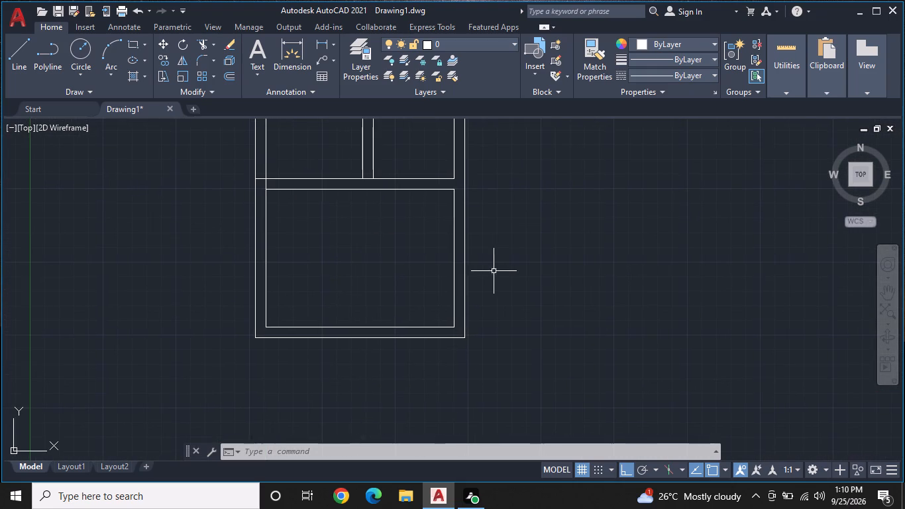
Open the block libraries to insert blocks from a library drawing.
click(84, 27)
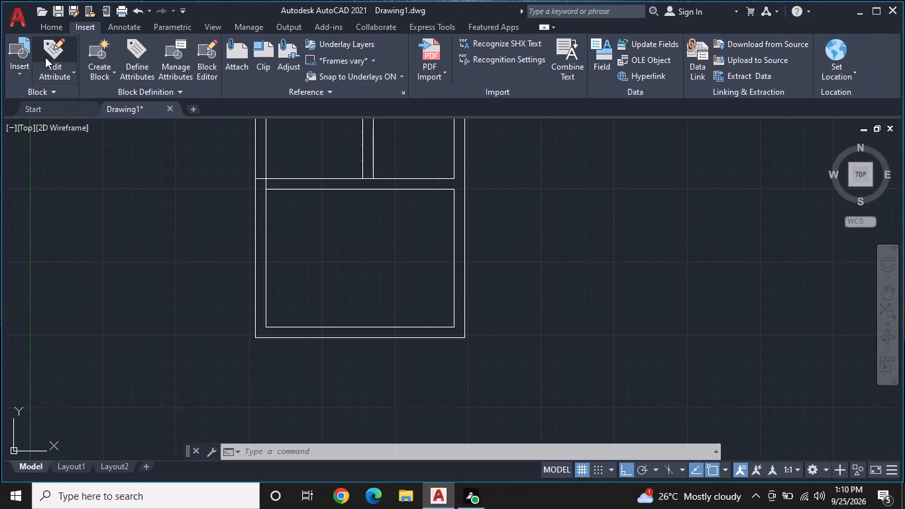
click(25, 77)
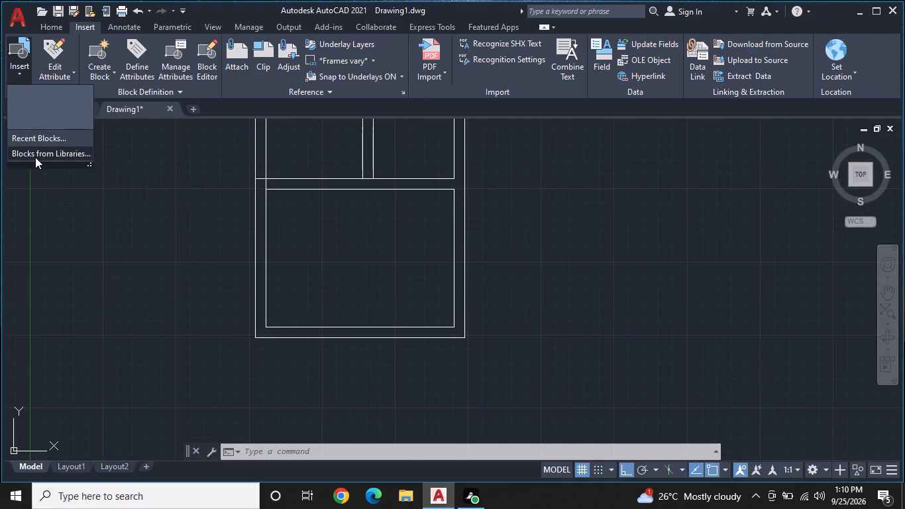
click(35, 157)
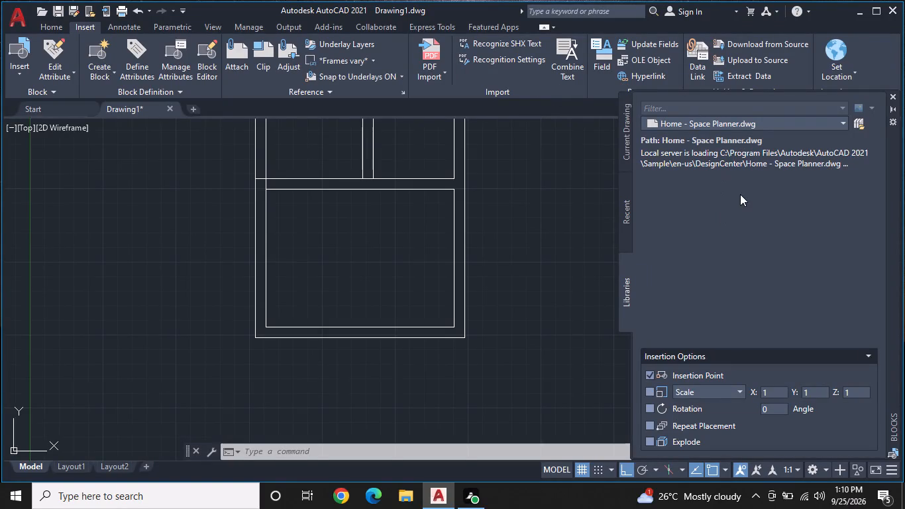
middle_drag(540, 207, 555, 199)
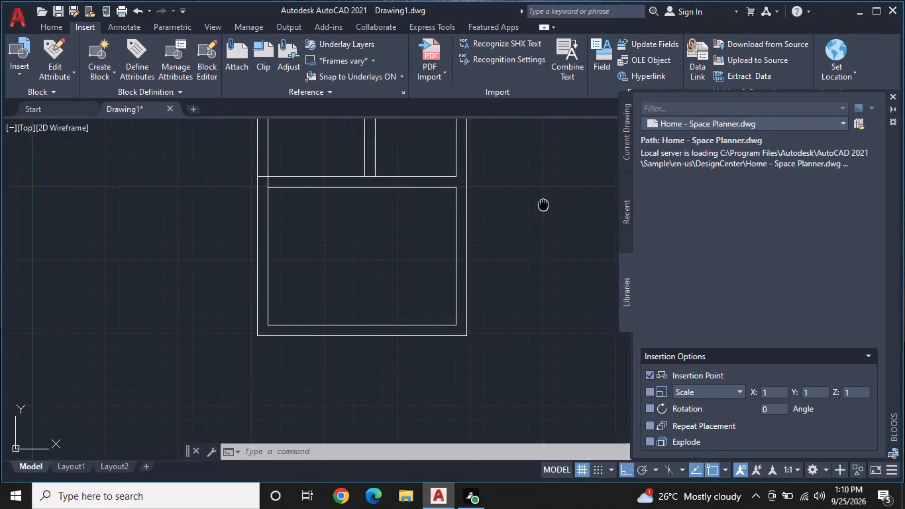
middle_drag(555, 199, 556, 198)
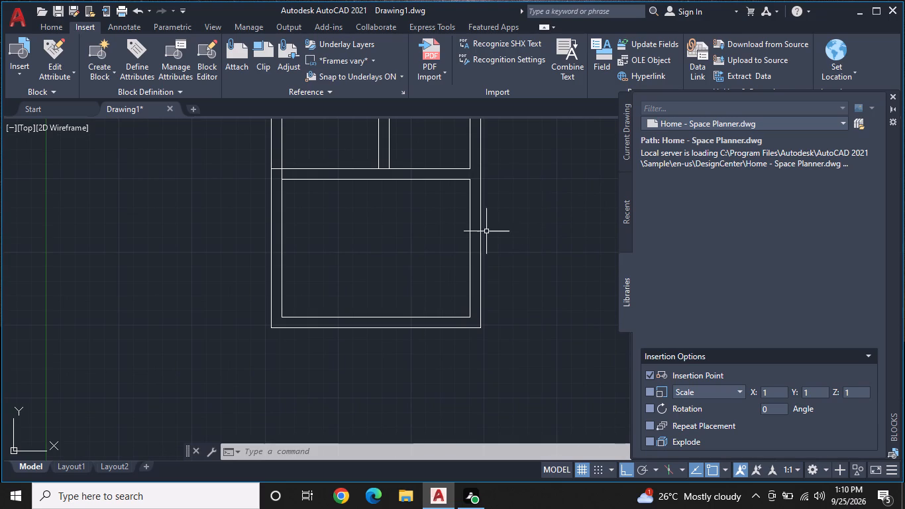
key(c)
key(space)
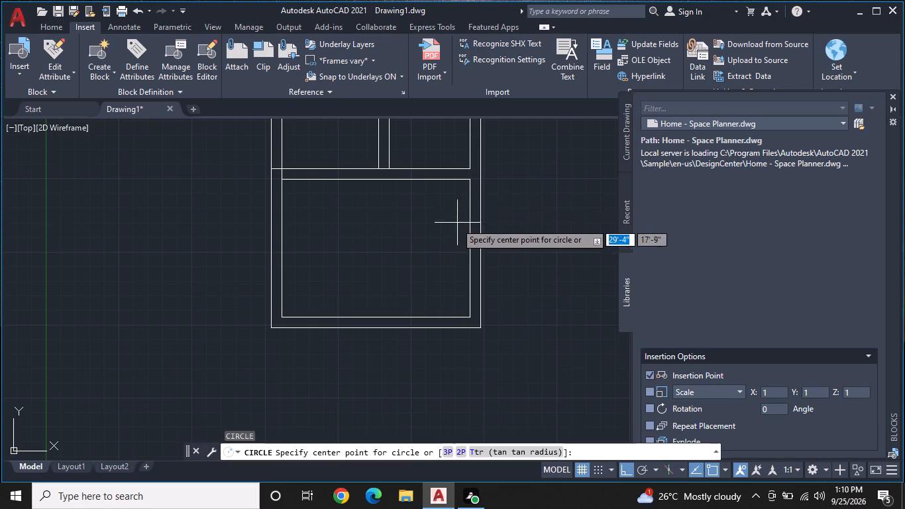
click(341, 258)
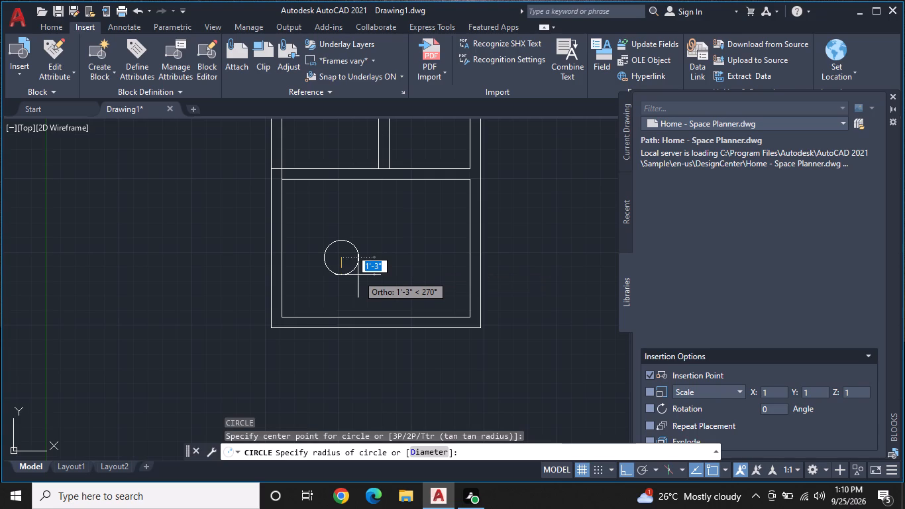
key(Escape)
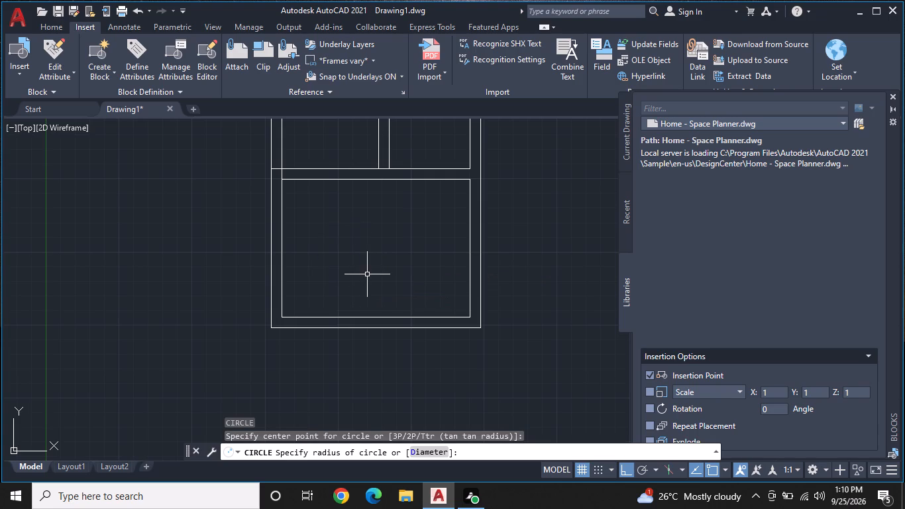
Draw a small freehand-sized circle in the bottom room, slightly left of the room's centre.
key(space)
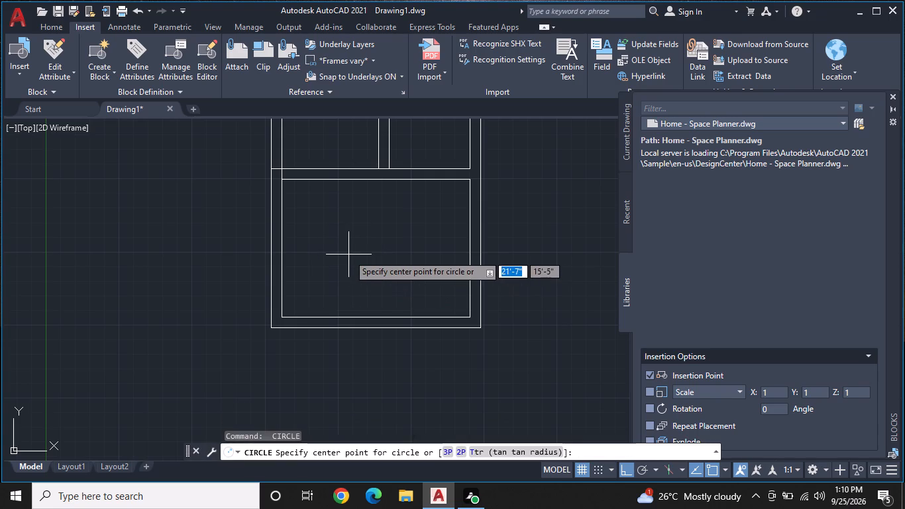
click(350, 258)
click(368, 280)
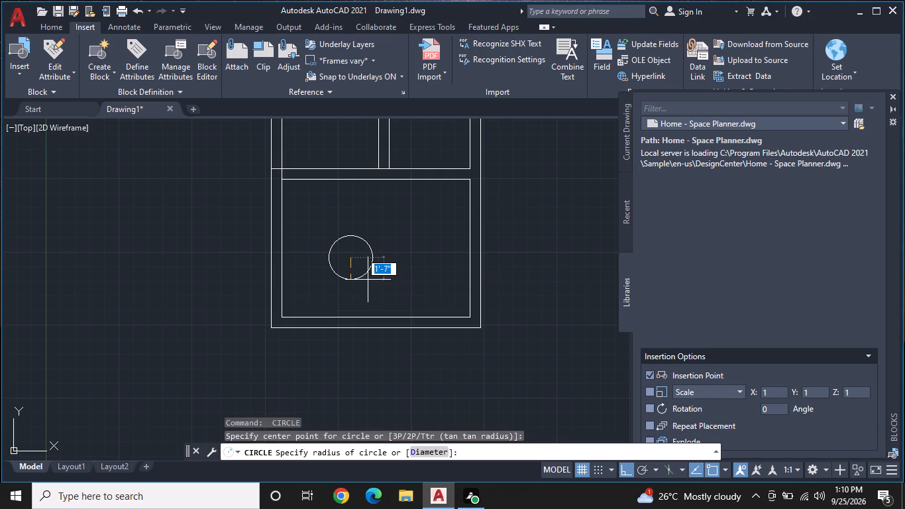
Load the House Designer.dwg block library and look through its door, window and bathroom fixture blocks.
click(832, 117)
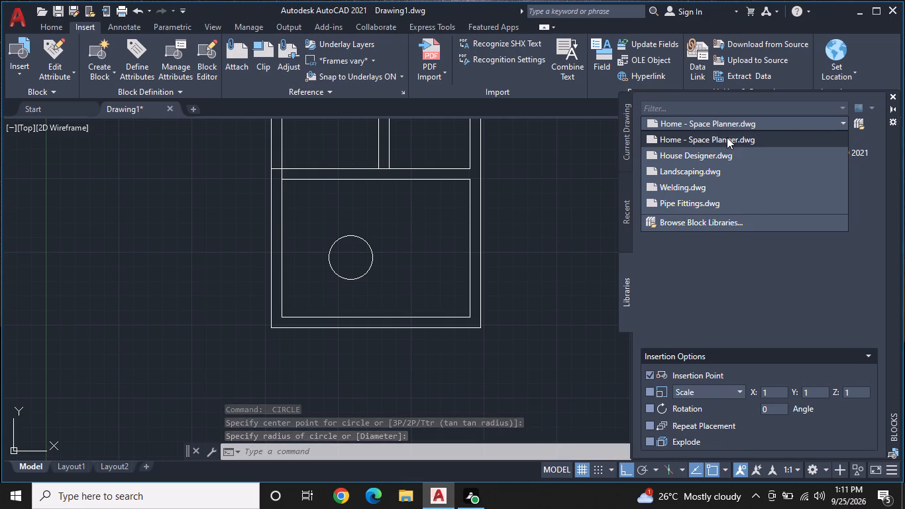
click(704, 153)
scroll(704, 153, down, 3)
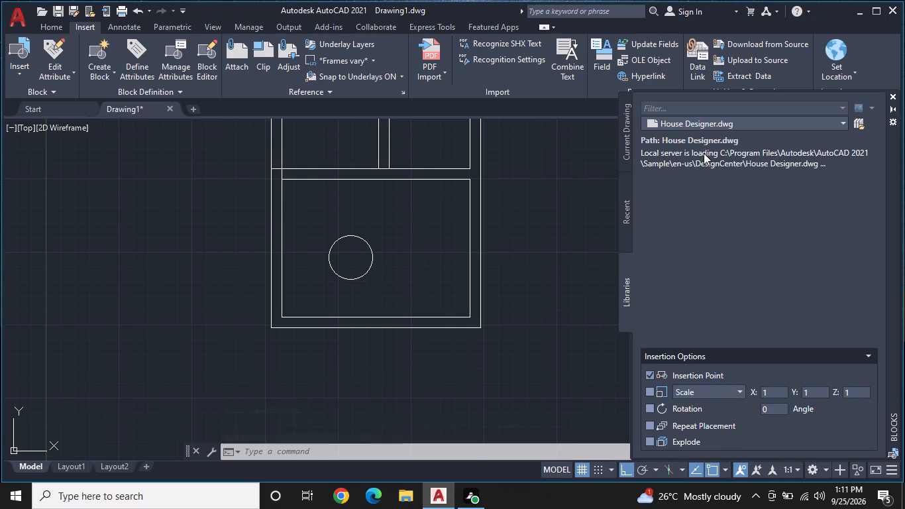
scroll(704, 153, up, 4)
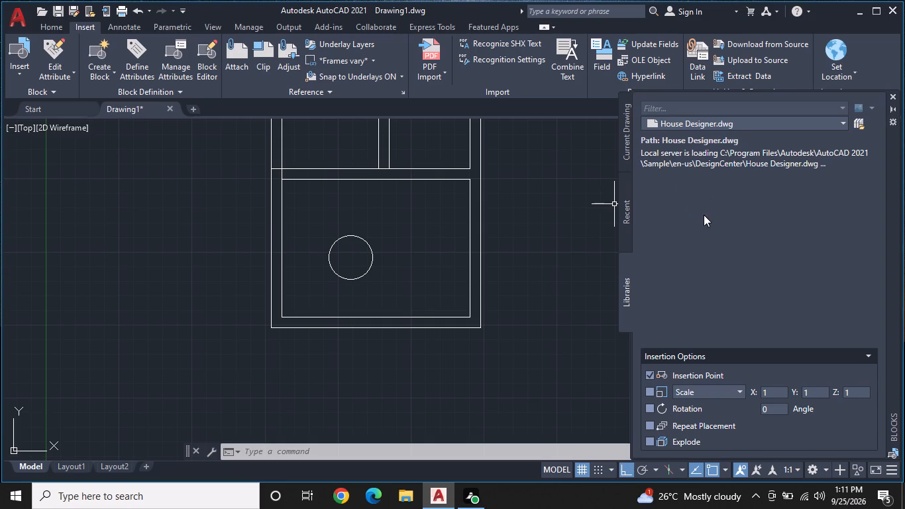
scroll(710, 188, down, 4)
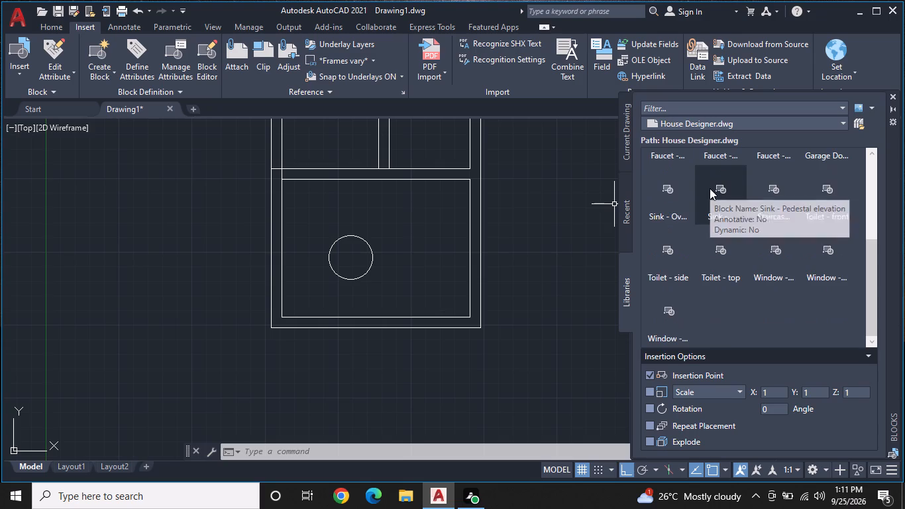
scroll(710, 188, down, 1)
scroll(710, 188, up, 6)
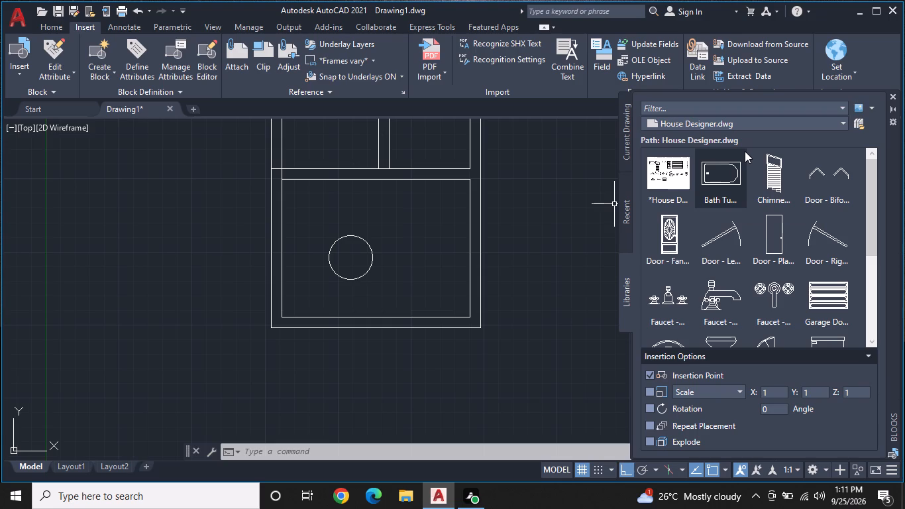
scroll(731, 232, down, 4)
scroll(731, 232, up, 1)
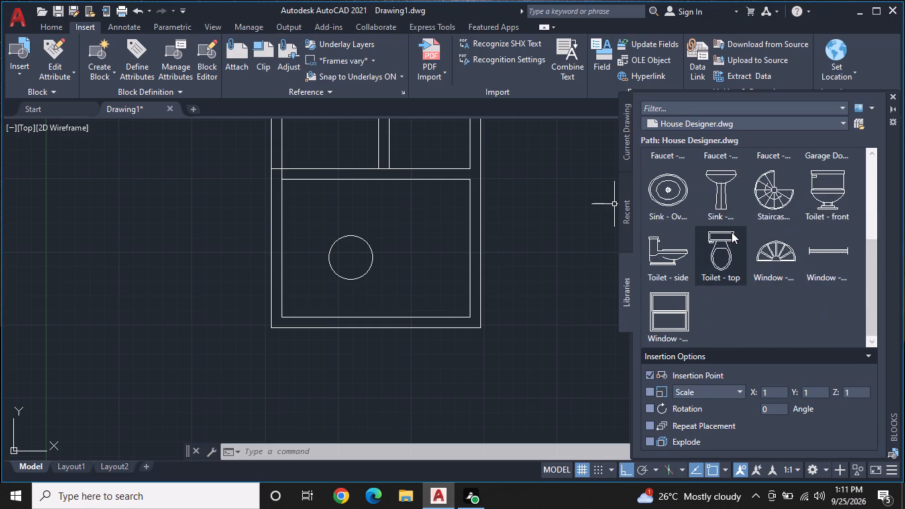
scroll(731, 232, up, 3)
scroll(732, 228, down, 4)
scroll(732, 228, up, 4)
scroll(732, 228, down, 3)
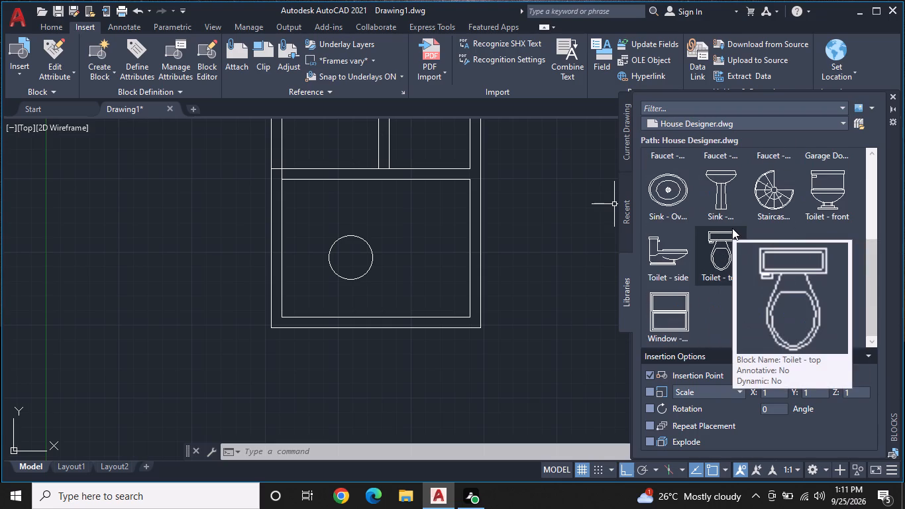
scroll(732, 228, up, 3)
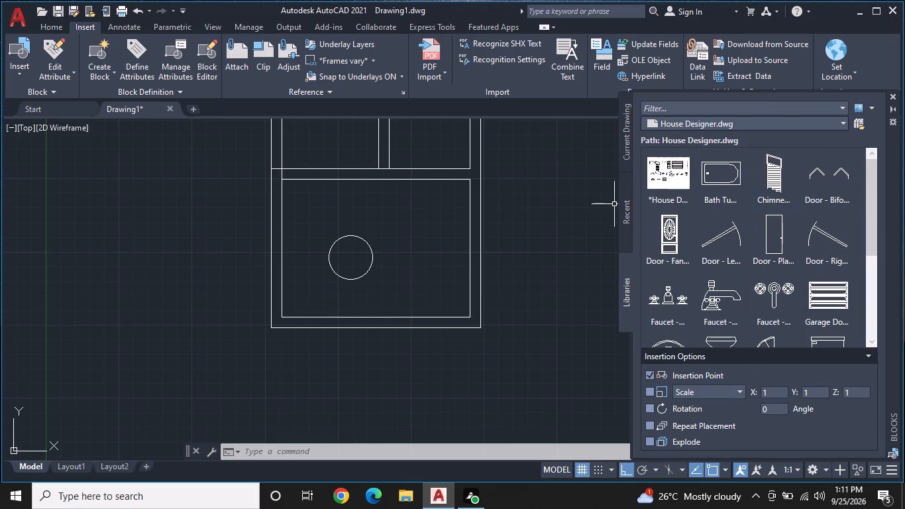
Switch the block library to Home - Space Planner.dwg.
click(794, 111)
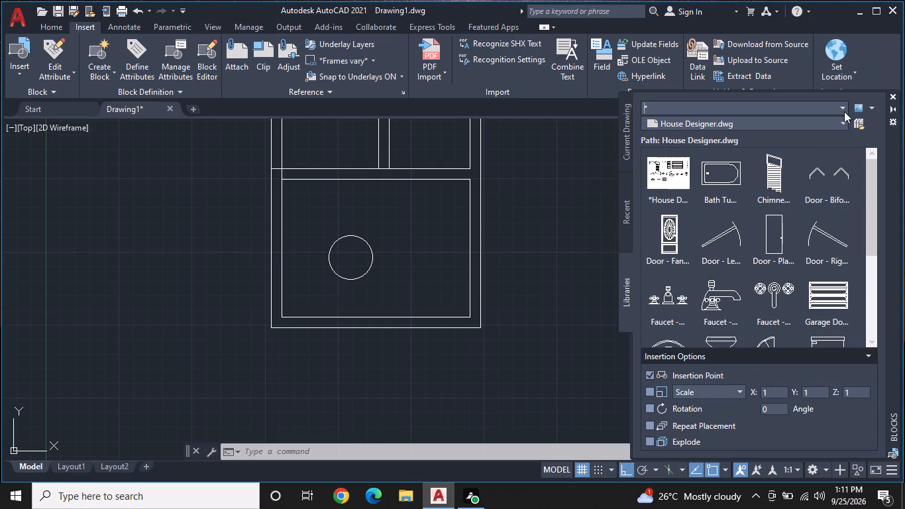
click(844, 111)
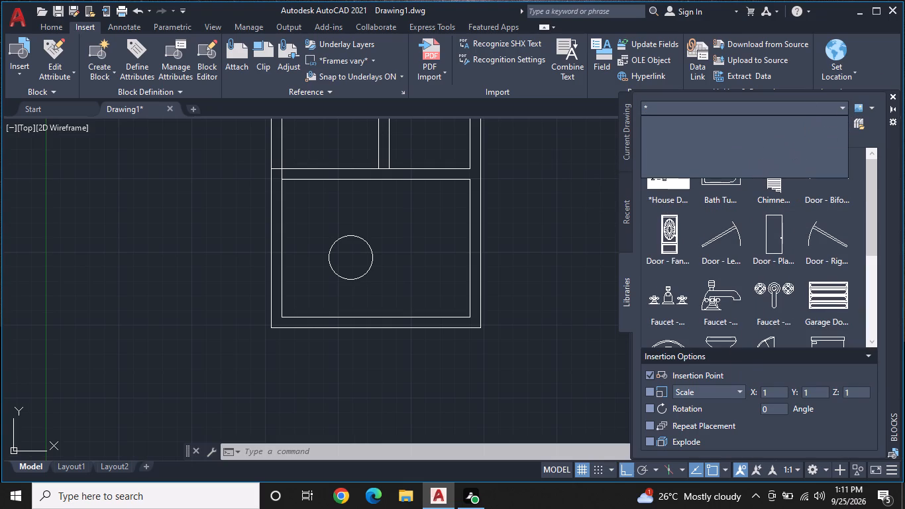
click(847, 107)
click(838, 125)
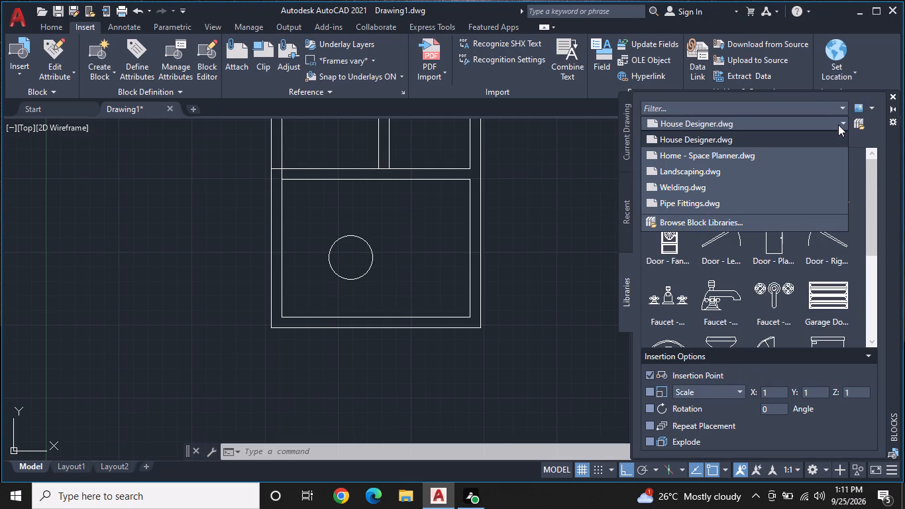
click(753, 162)
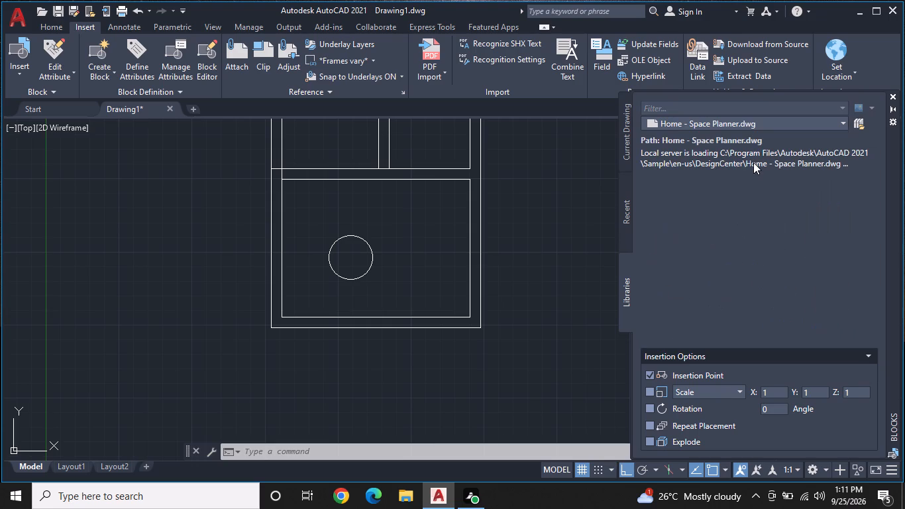
Look through the furniture blocks in the Home - Space Planner.dwg library for a suitable chair.
scroll(753, 162, down, 1)
scroll(753, 162, up, 3)
scroll(753, 162, down, 3)
scroll(753, 162, up, 3)
scroll(753, 162, down, 3)
scroll(753, 162, up, 1)
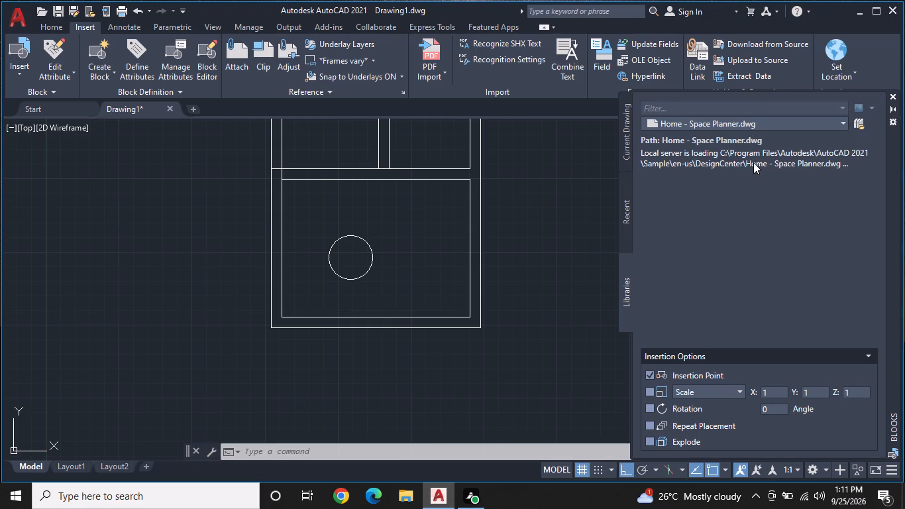
scroll(753, 162, up, 3)
scroll(753, 162, down, 4)
scroll(753, 162, up, 1)
scroll(753, 162, down, 5)
scroll(753, 162, up, 6)
scroll(753, 162, down, 3)
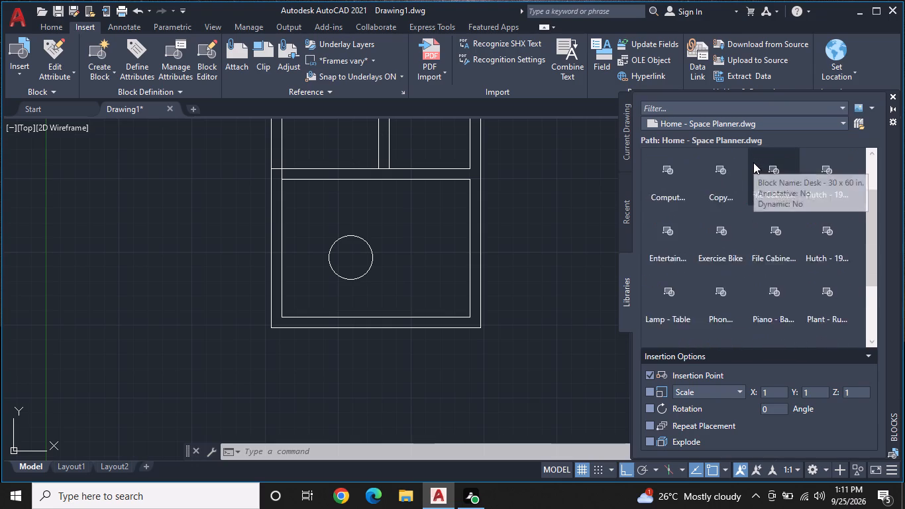
scroll(753, 162, down, 1)
scroll(753, 162, up, 4)
scroll(753, 162, down, 3)
scroll(753, 162, up, 3)
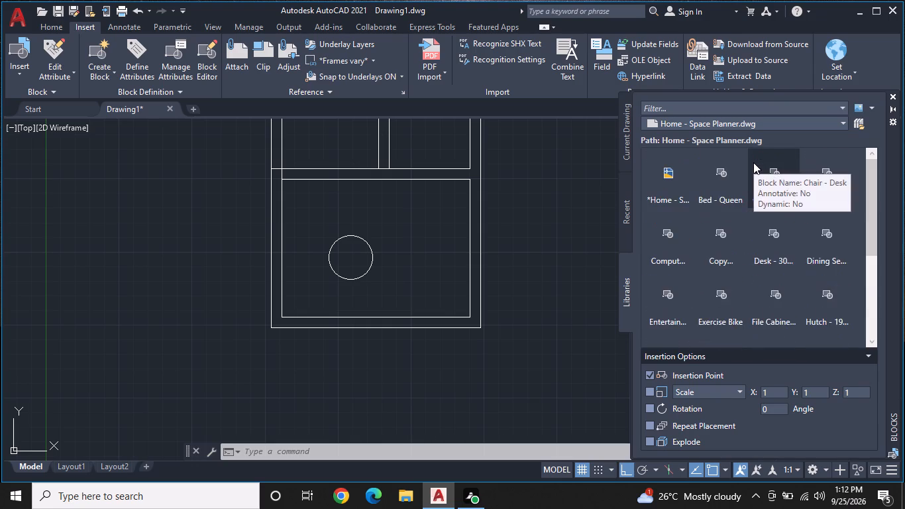
scroll(753, 162, down, 5)
scroll(753, 162, up, 4)
scroll(753, 162, down, 4)
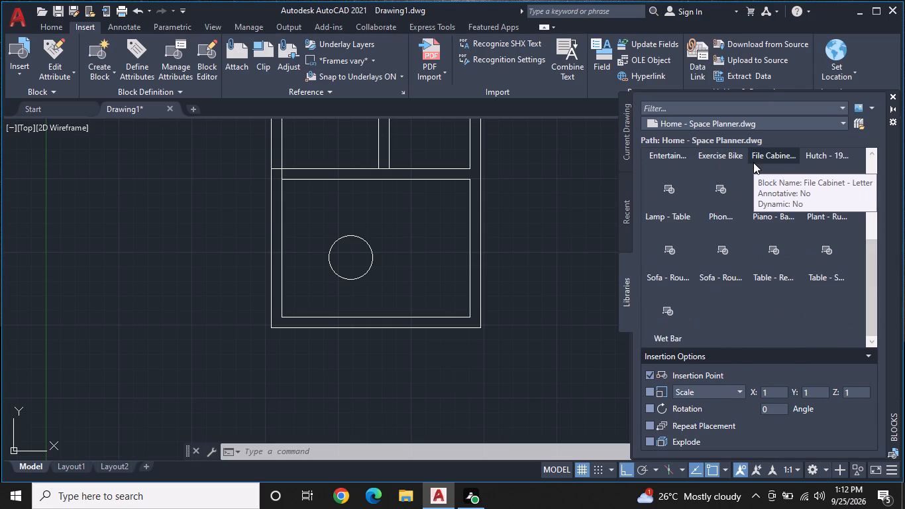
scroll(753, 162, down, 4)
scroll(753, 162, up, 4)
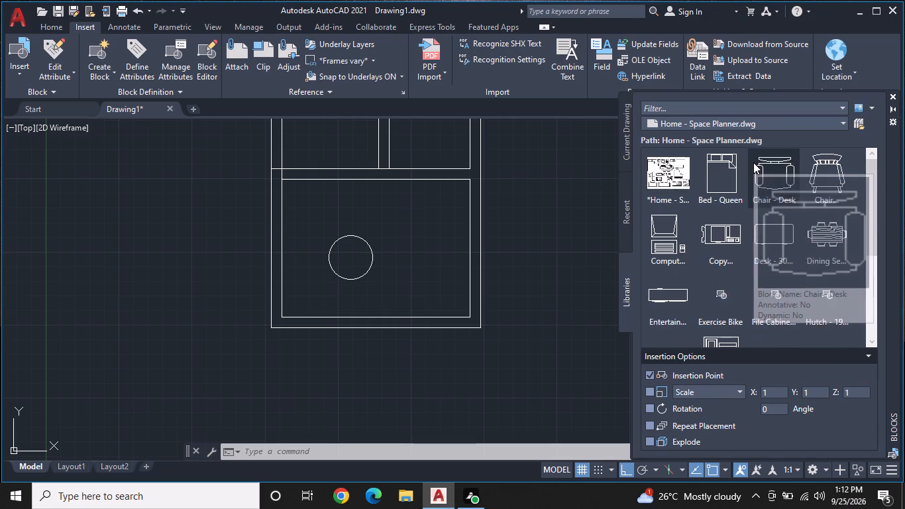
scroll(753, 162, up, 2)
scroll(753, 162, down, 8)
scroll(753, 162, up, 3)
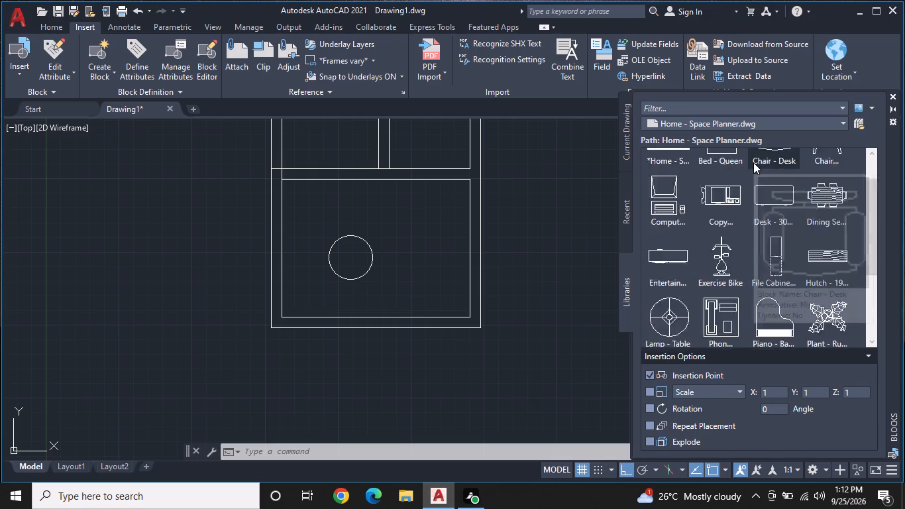
scroll(753, 162, up, 2)
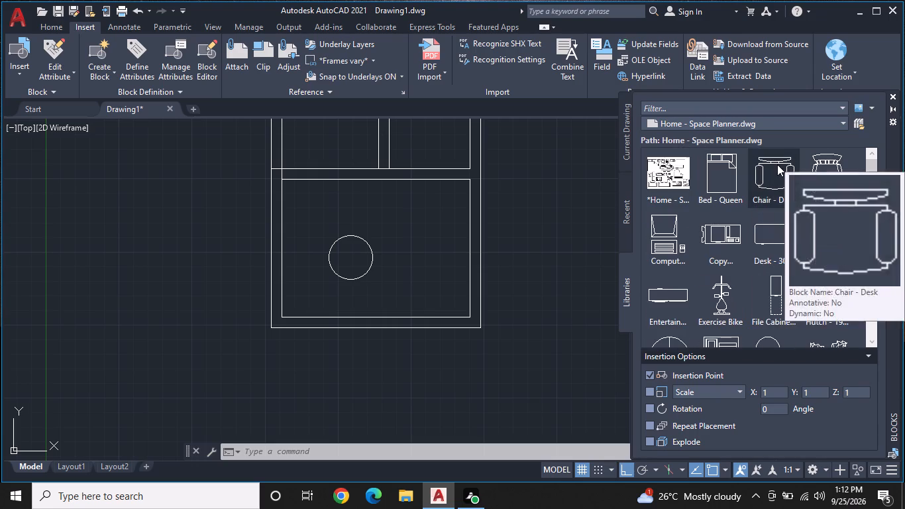
Insert two Chair - Desk blocks in the bottom room, one above the circle and one to its upper right, and close the block libraries.
click(777, 164)
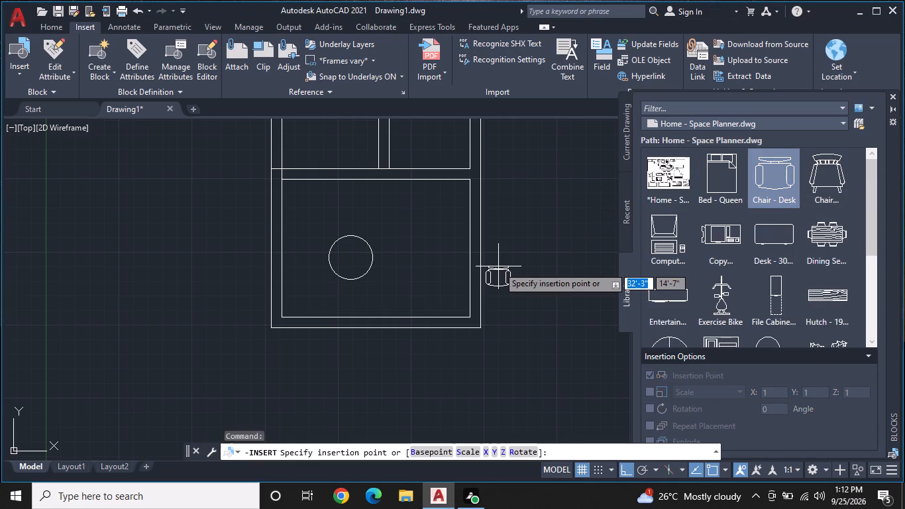
double_click(335, 201)
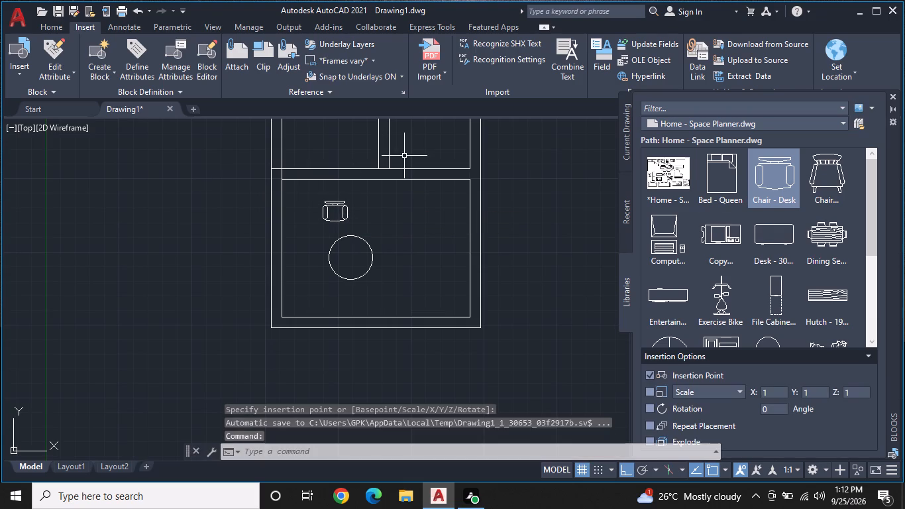
click(778, 185)
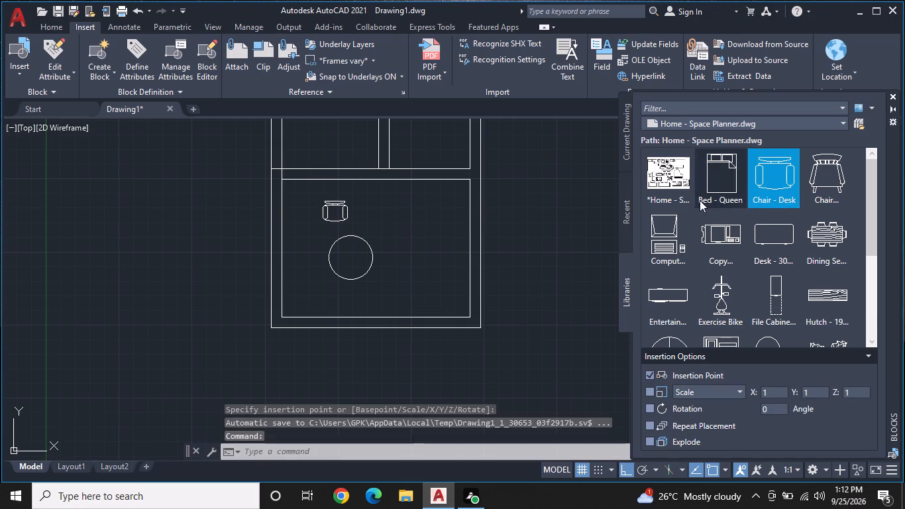
click(397, 220)
click(894, 98)
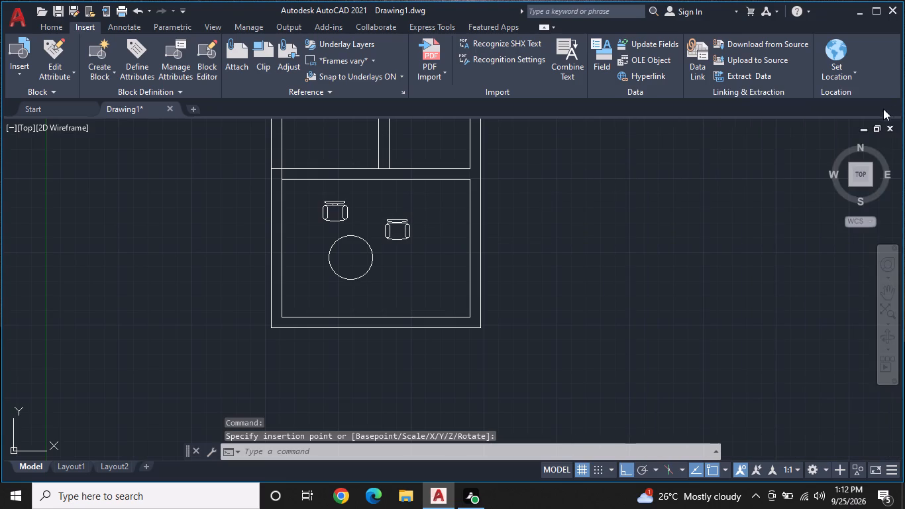
Scale up the desk chair at the circle's upper right by eye, using the end of its backrest as base point.
scroll(494, 197, up, 1)
middle_drag(493, 197, 749, 178)
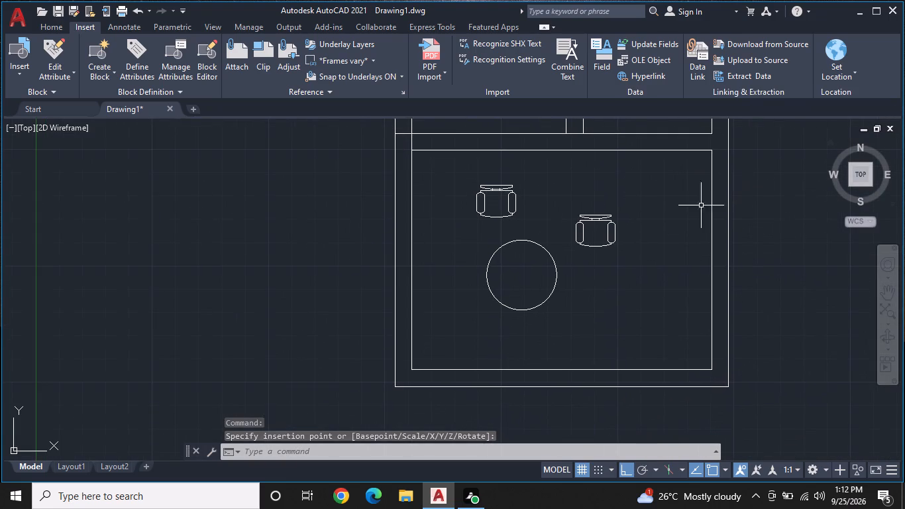
click(592, 217)
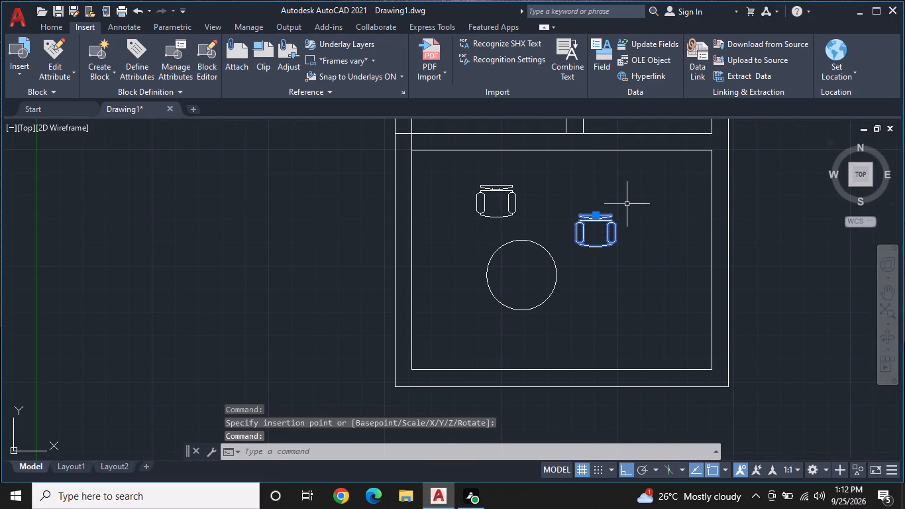
key(Escape)
text(SC)
key(space)
click(610, 215)
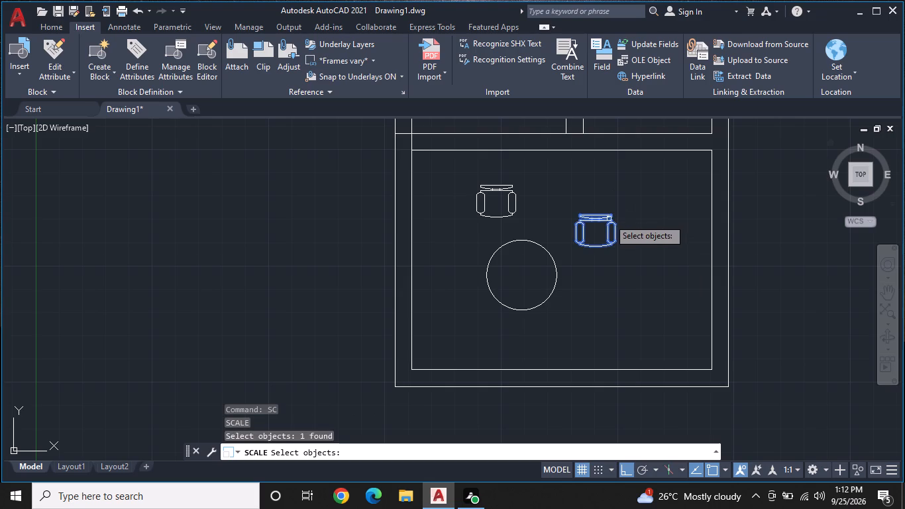
key(space)
double_click(617, 214)
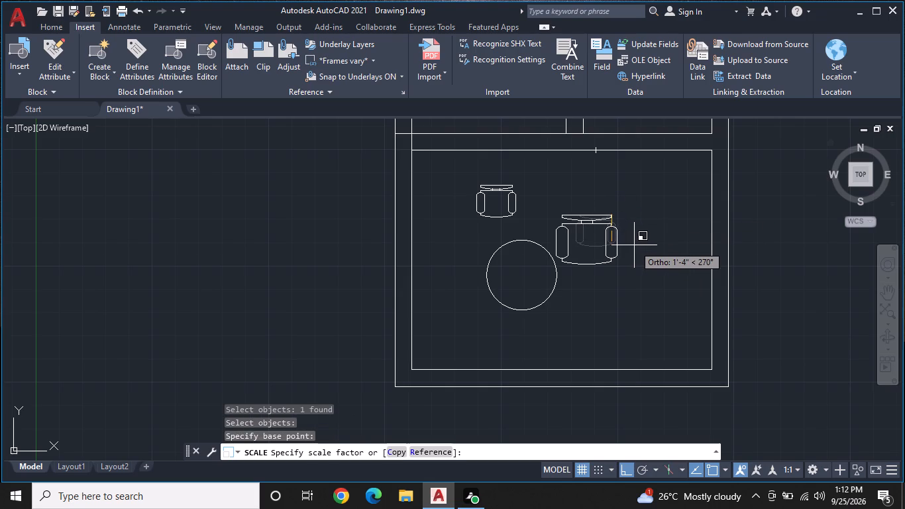
click(637, 239)
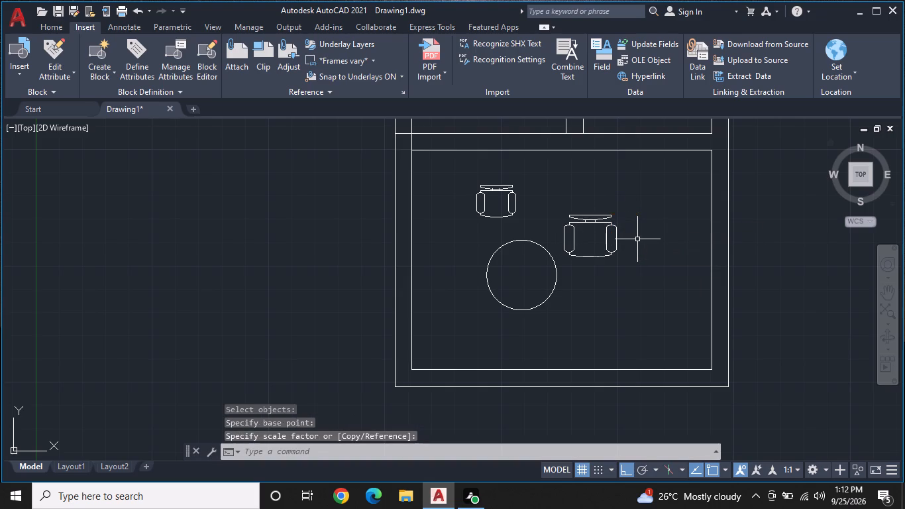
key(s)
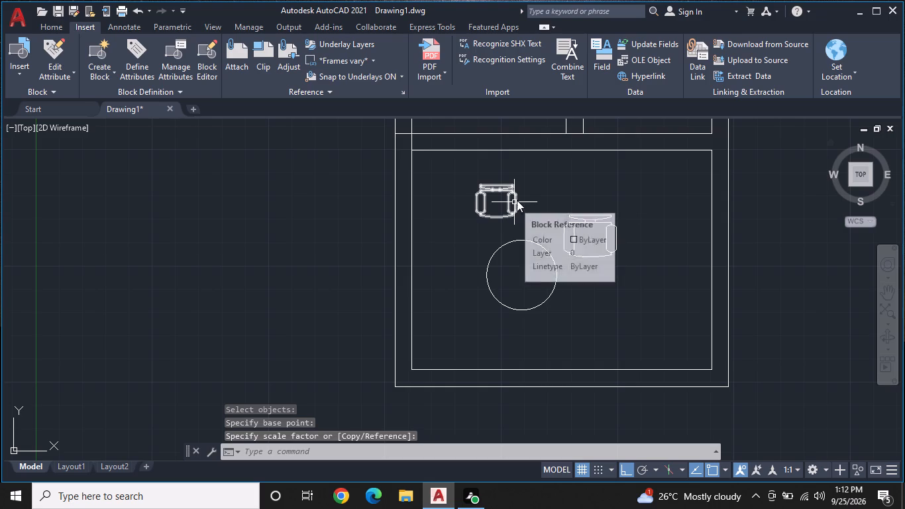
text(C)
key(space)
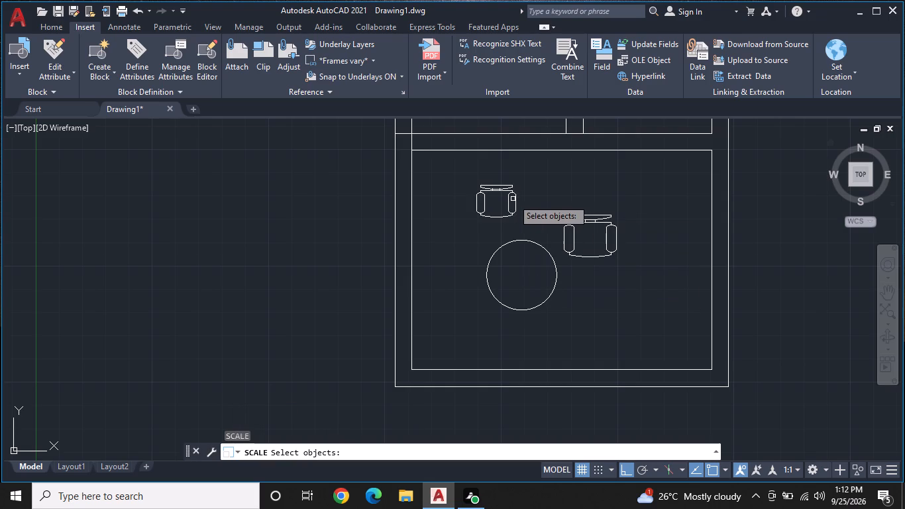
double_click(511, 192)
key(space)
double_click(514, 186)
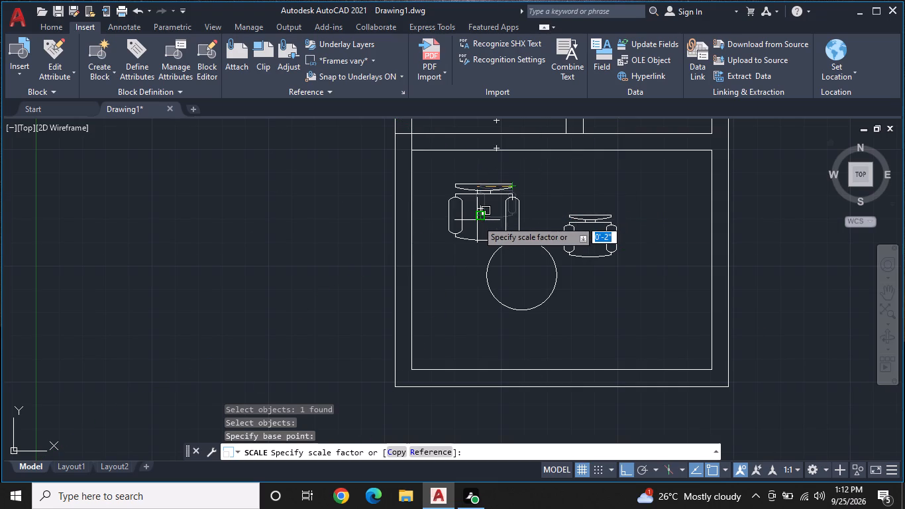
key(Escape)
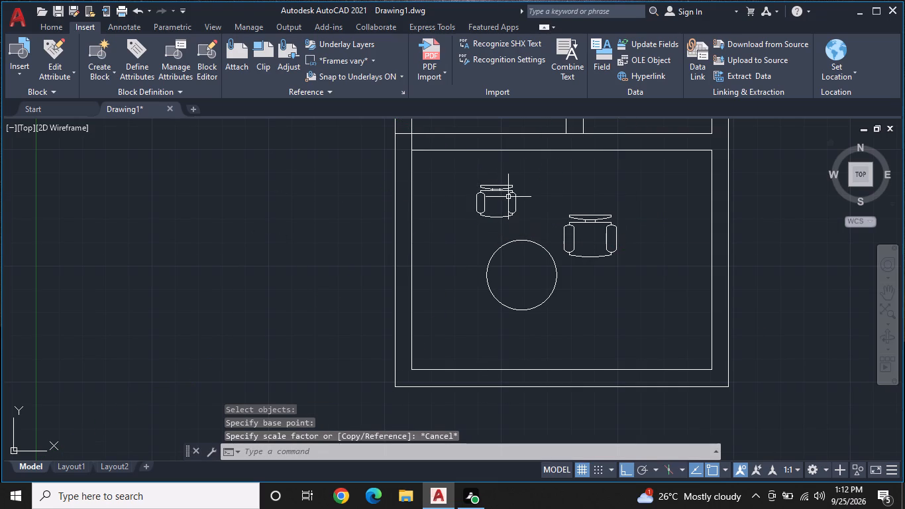
Scale up the desk chair above the circle by eye from its backrest's right end, to roughly match the other chair.
text(SC)
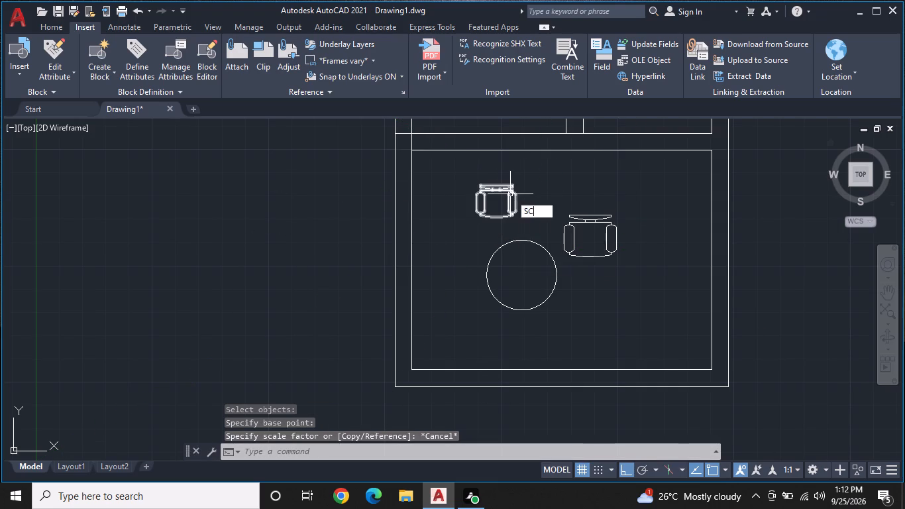
key(space)
click(510, 194)
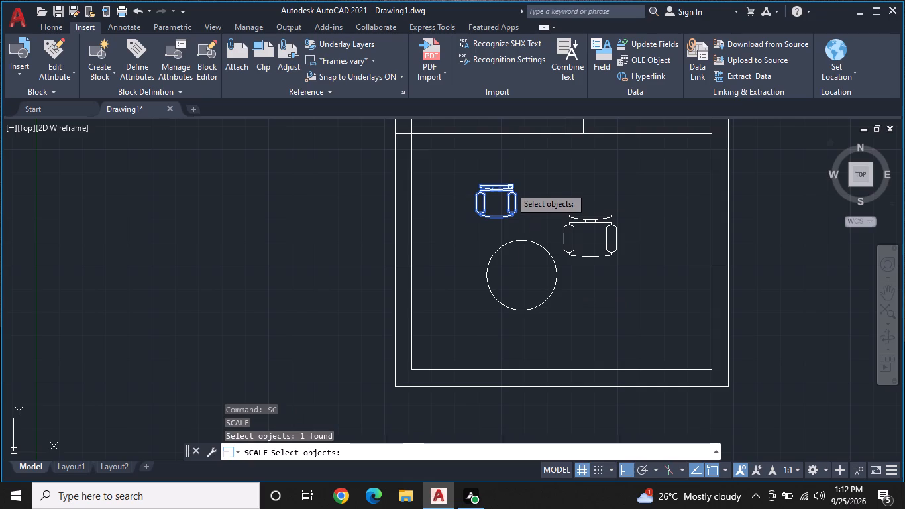
key(space)
click(510, 184)
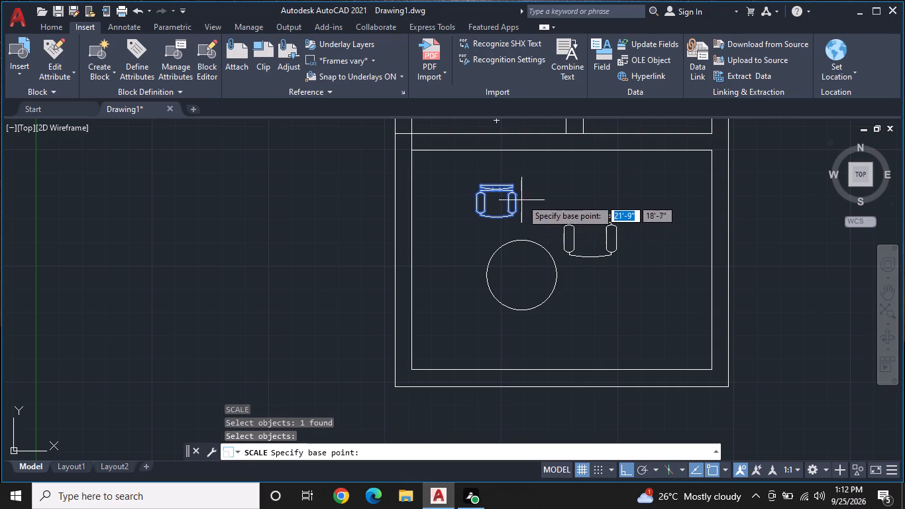
click(514, 187)
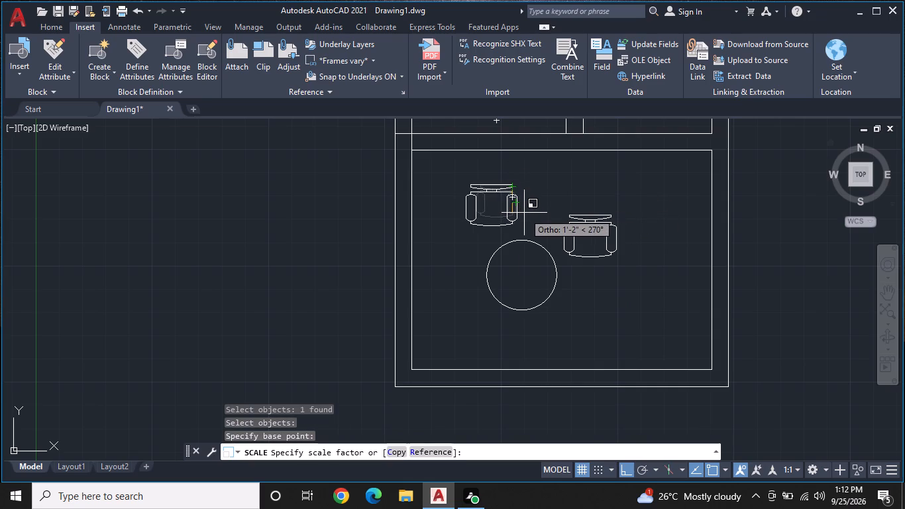
click(524, 213)
Turn off Ortho and rotate the chair above the circle by 30° about the middle of its backrest.
middle_drag(549, 192, 552, 168)
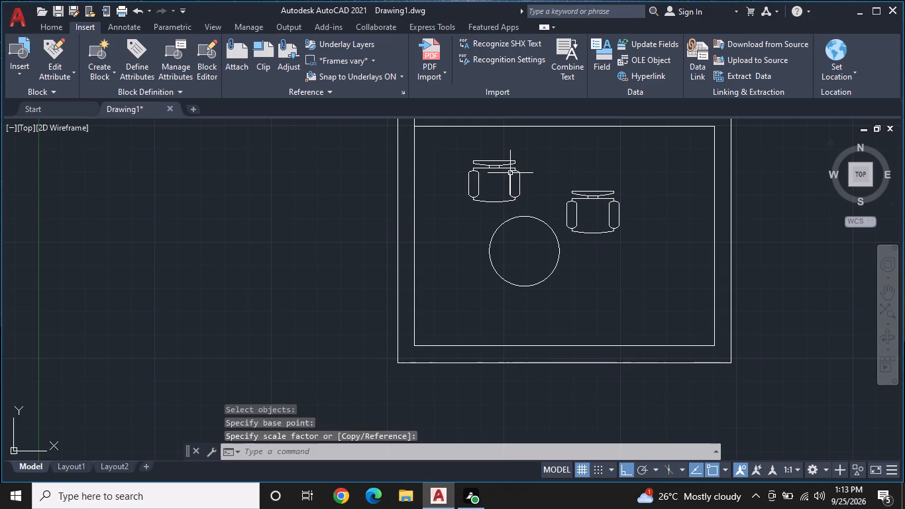
click(509, 172)
right_click(509, 172)
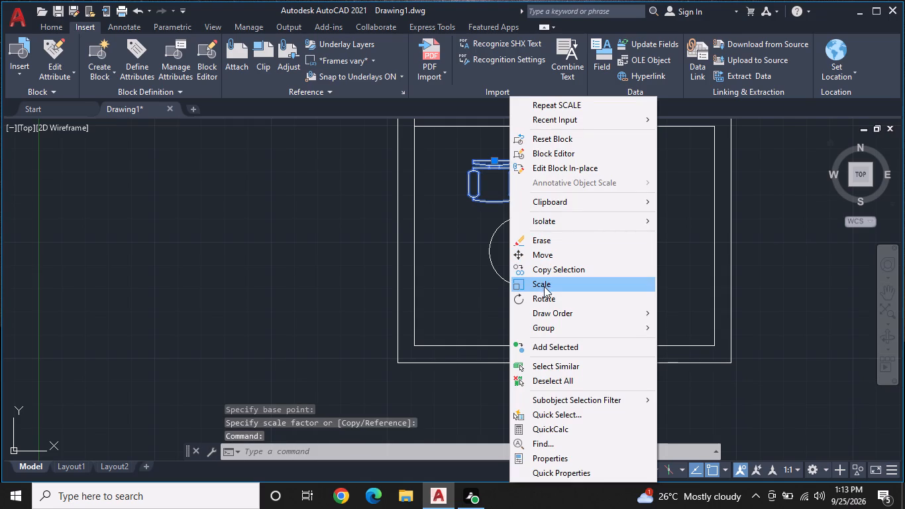
click(544, 296)
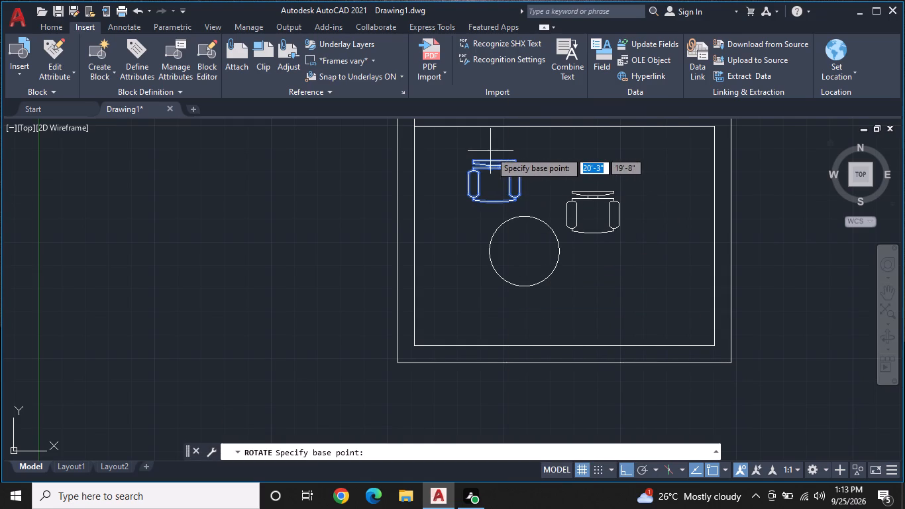
click(492, 158)
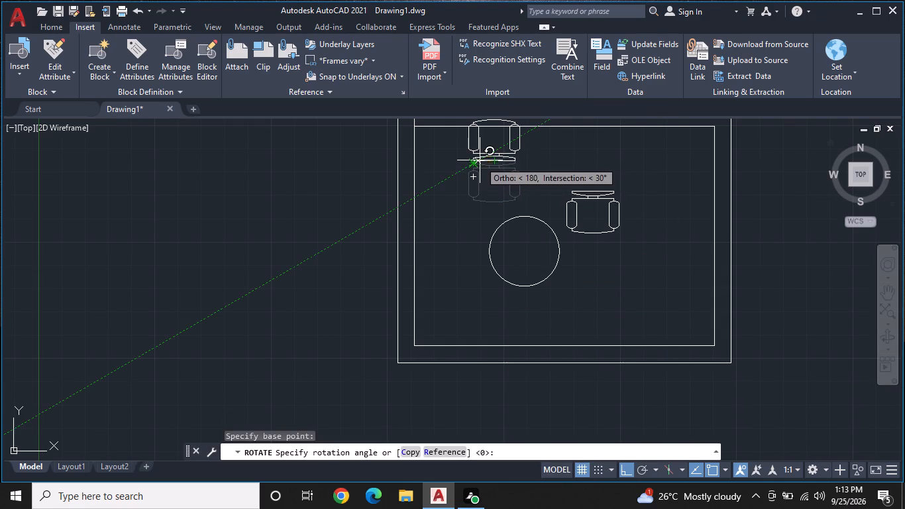
key(F8)
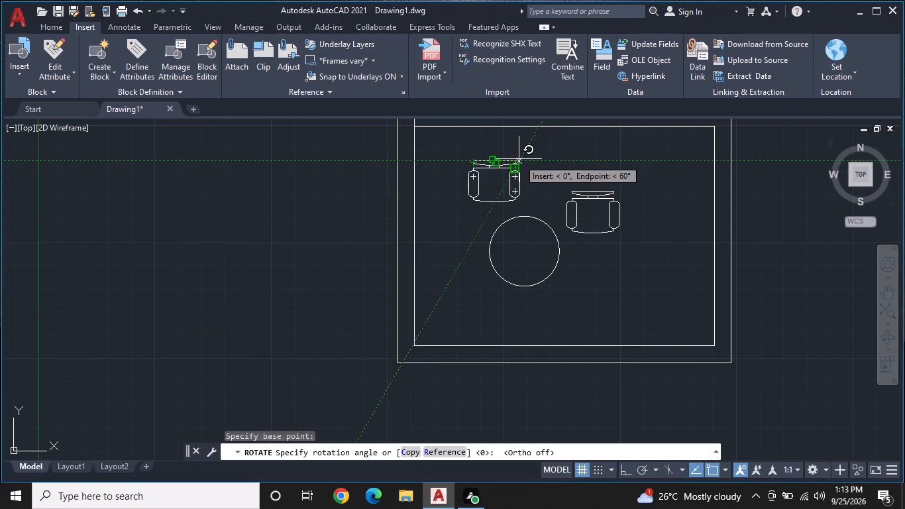
click(522, 151)
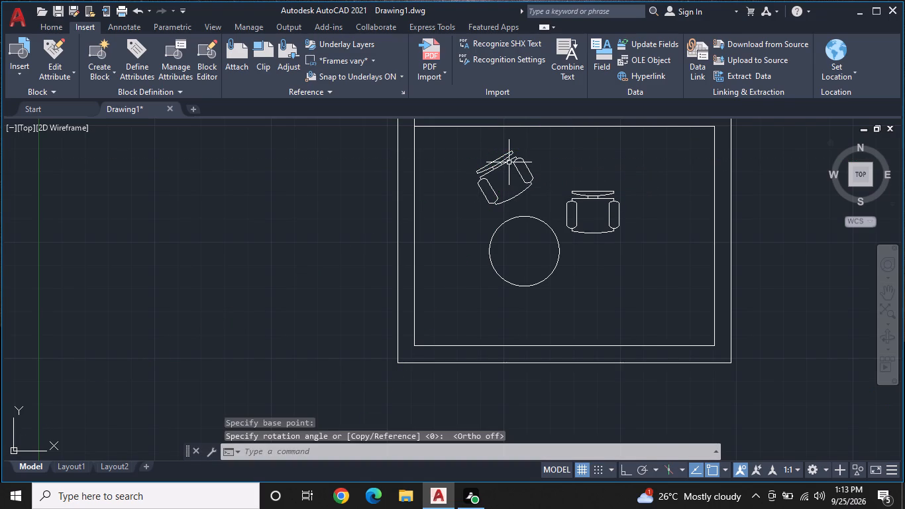
Move the rotated chair slightly down and left so it sits at the circle's upper left.
click(509, 162)
click(495, 161)
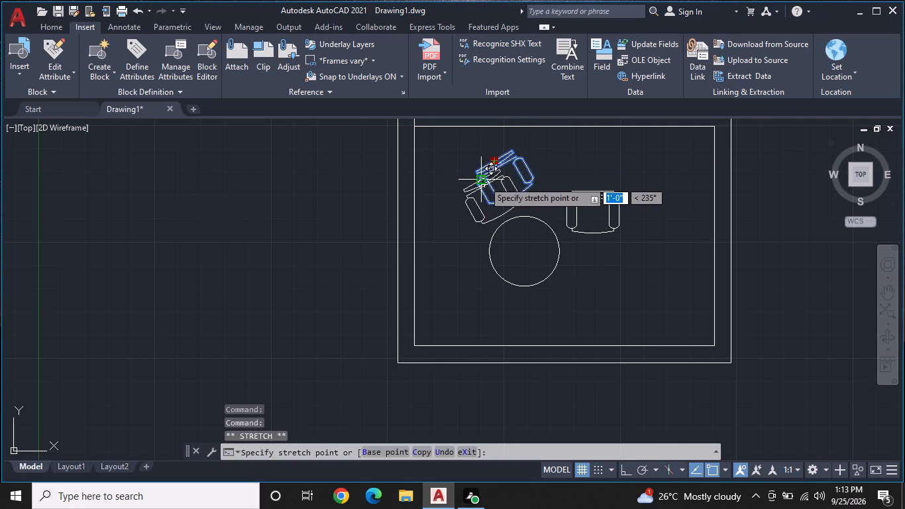
click(478, 171)
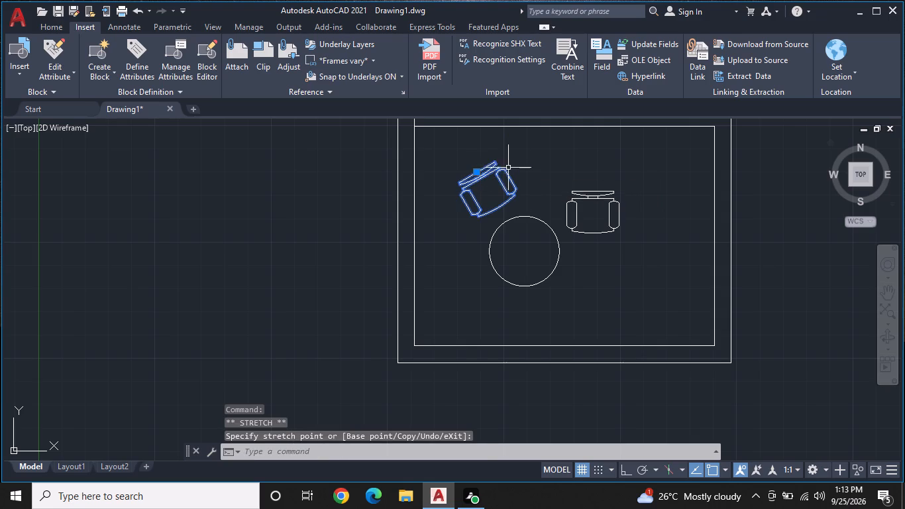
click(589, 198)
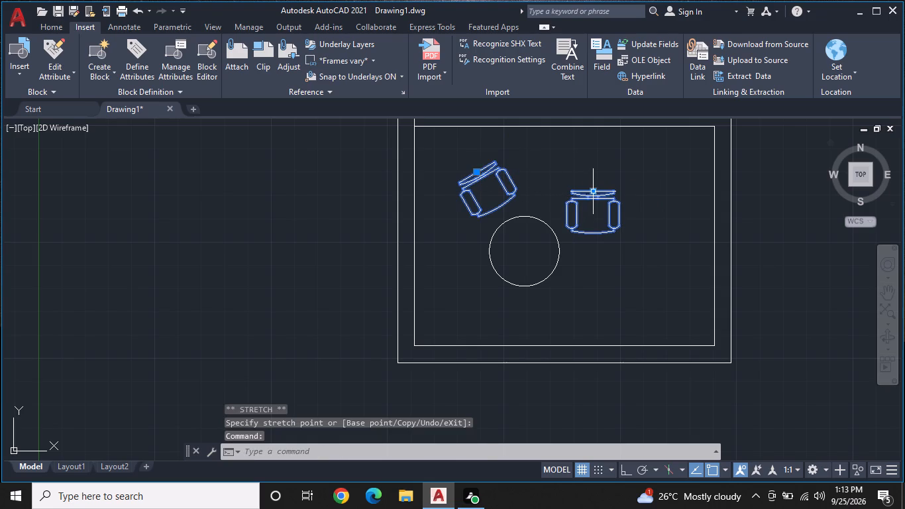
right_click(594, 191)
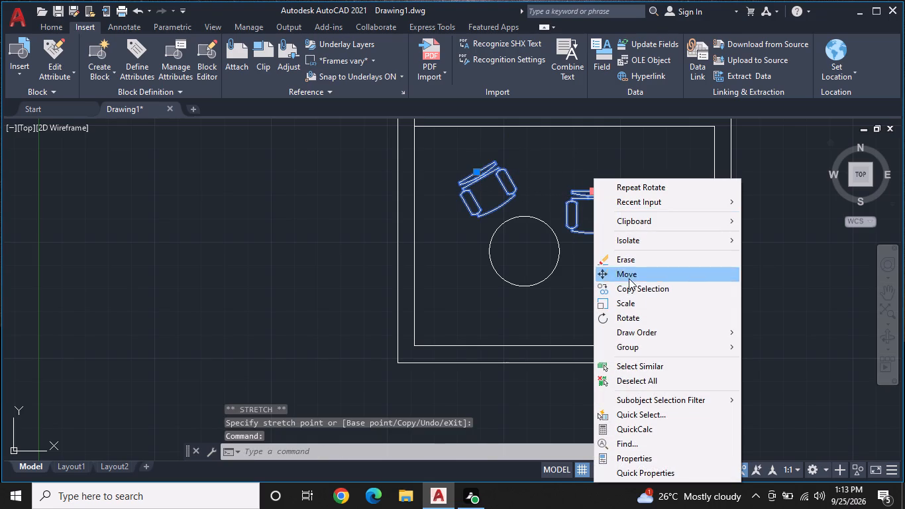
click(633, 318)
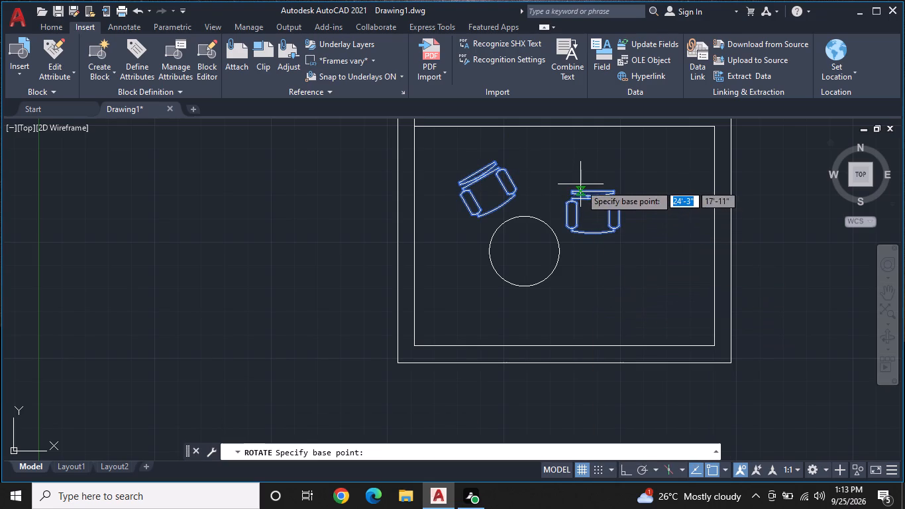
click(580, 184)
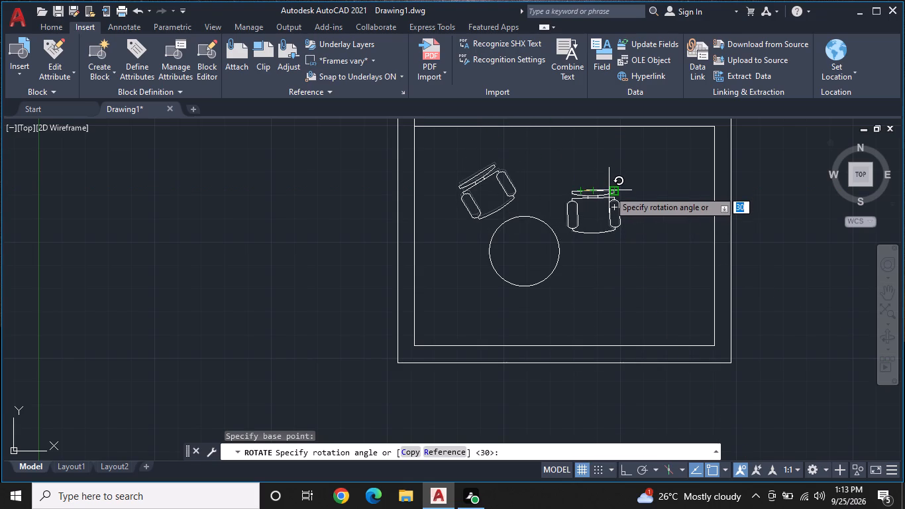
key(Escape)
Rotate the chair at the circle's upper right clockwise about its backrest so its seat faces the round table.
click(602, 192)
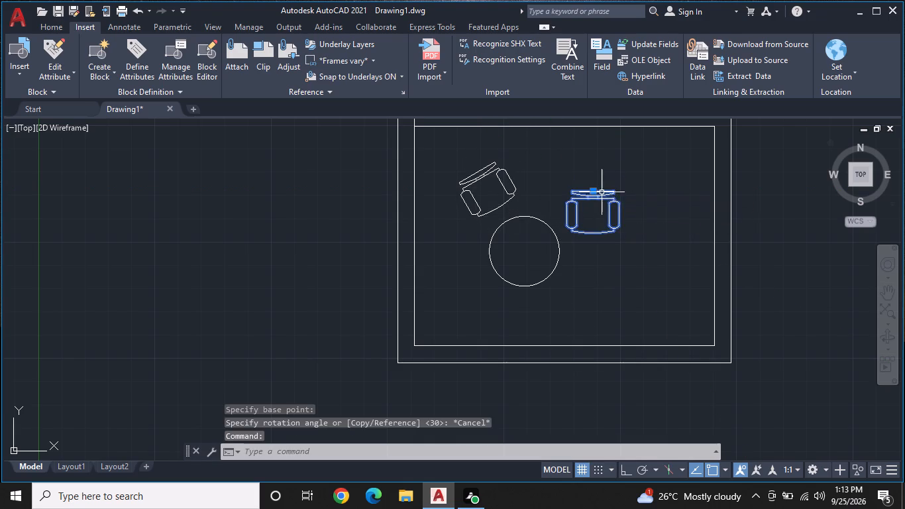
right_click(602, 192)
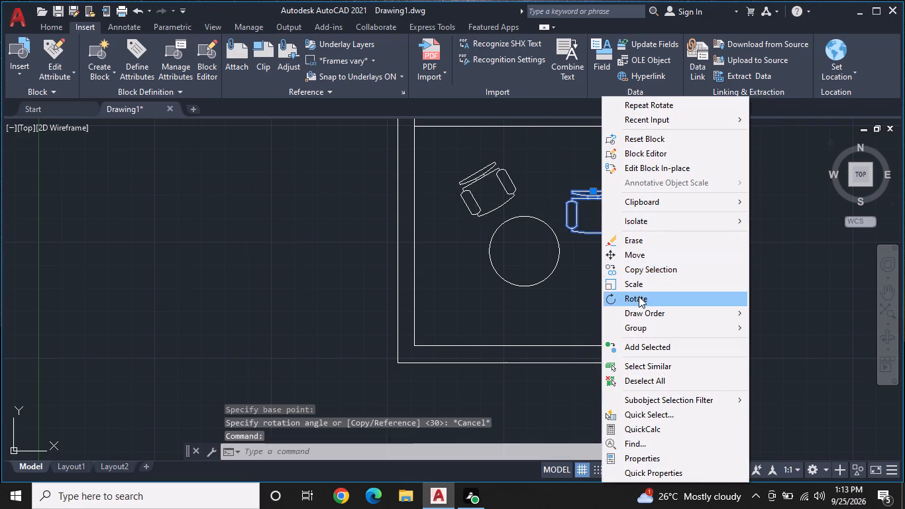
click(639, 296)
click(584, 191)
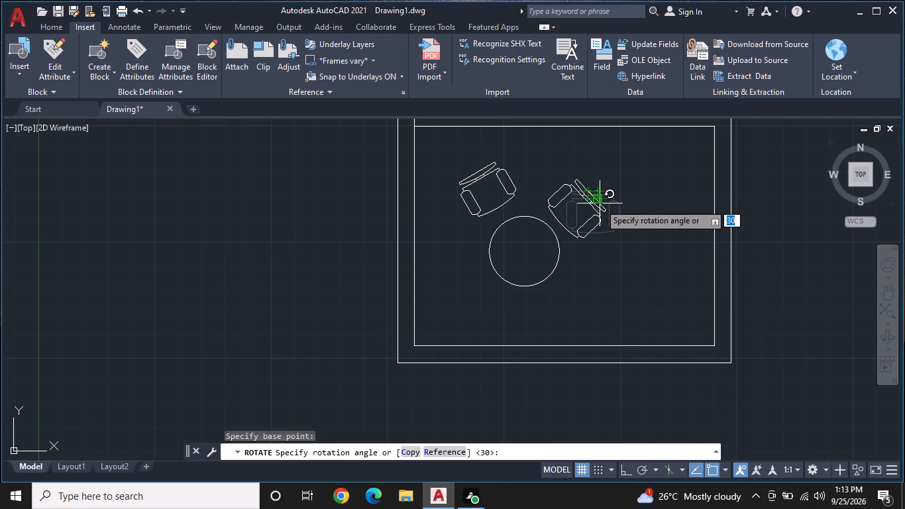
double_click(600, 203)
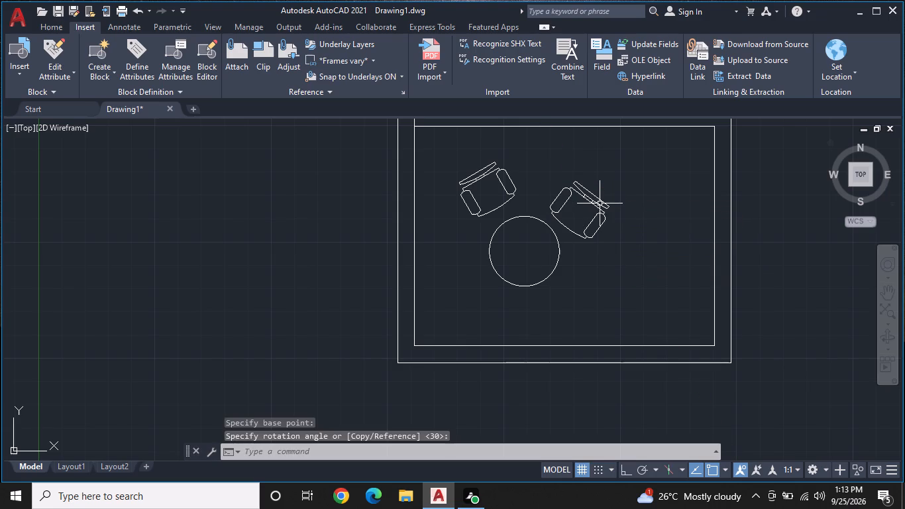
key(Escape)
Insert the Bed - Queen block from the Home - Space Planner library in the empty area left of the floor plan.
middle_drag(623, 195, 620, 213)
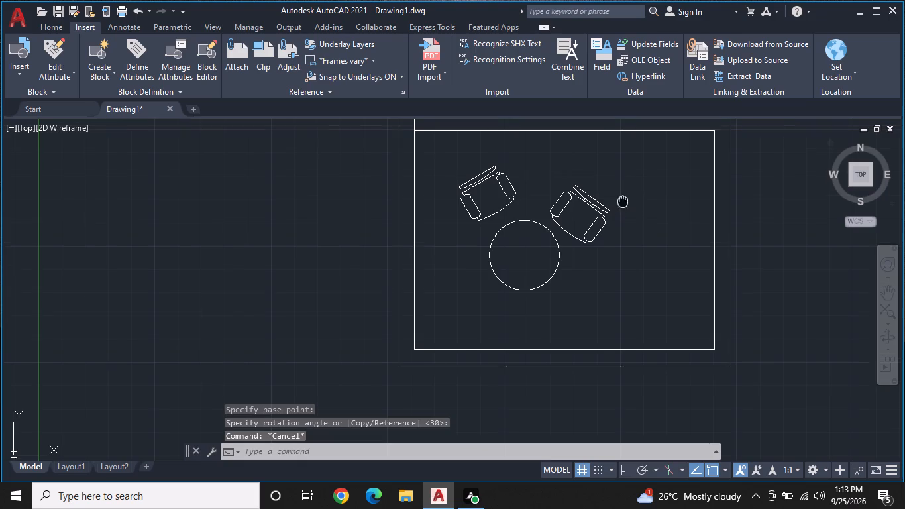
middle_drag(620, 213, 611, 277)
scroll(621, 251, down, 1)
middle_drag(633, 217, 615, 269)
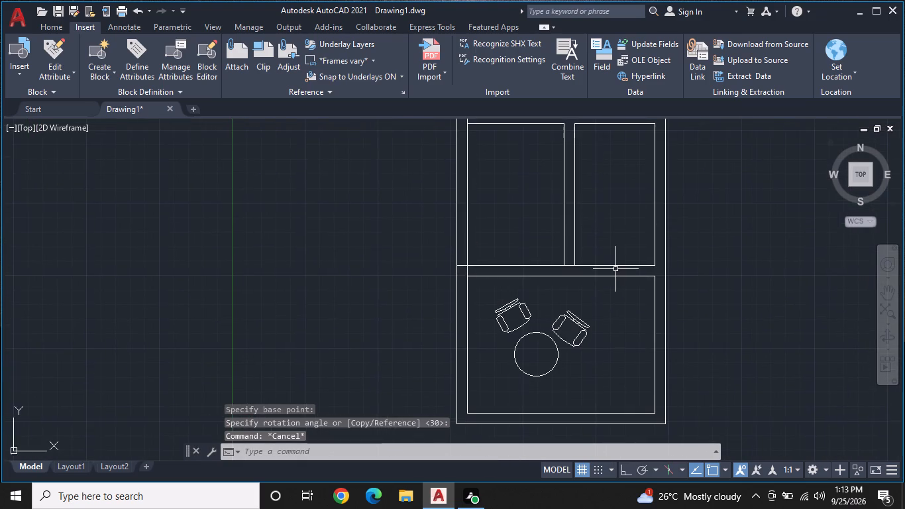
scroll(615, 269, up, 1)
middle_drag(615, 269, 631, 262)
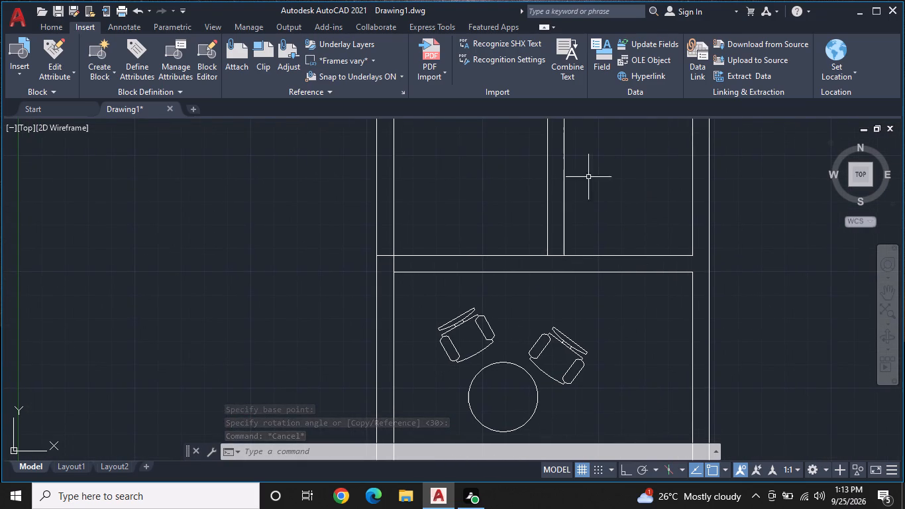
click(19, 72)
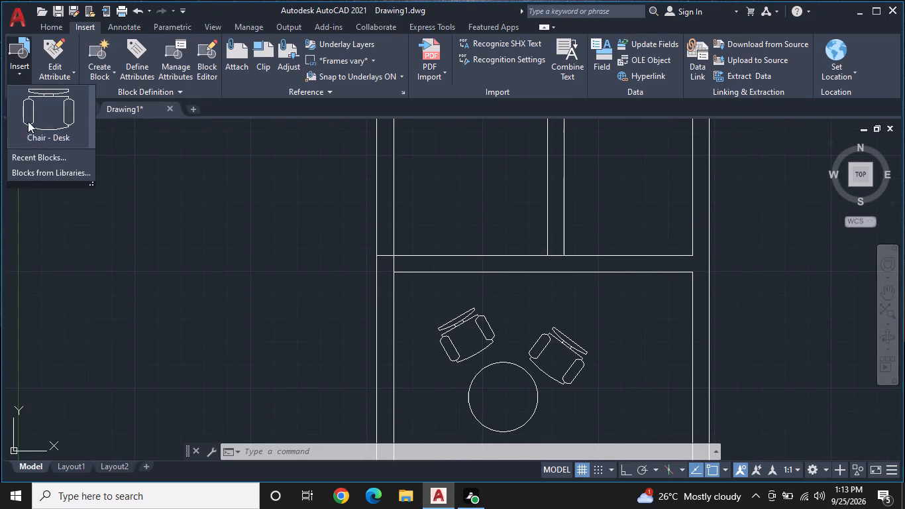
click(56, 174)
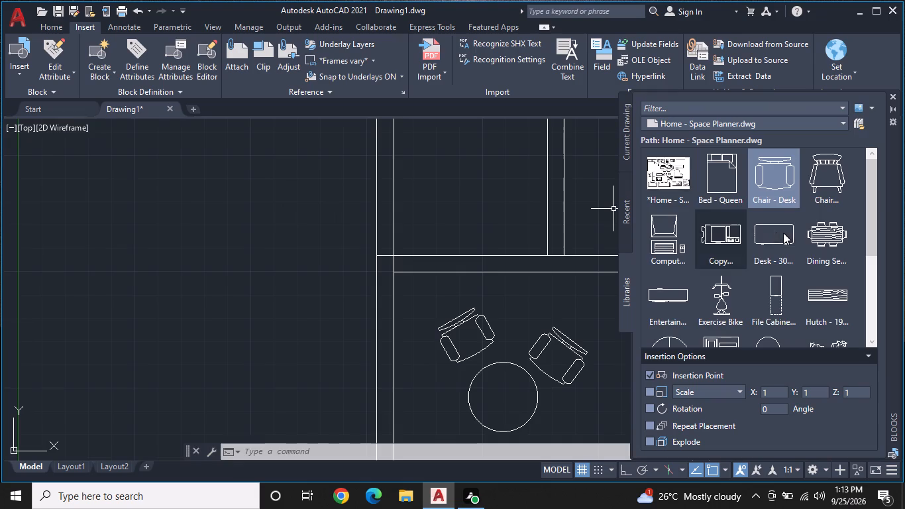
scroll(783, 233, down, 4)
scroll(783, 233, up, 1)
scroll(783, 233, down, 1)
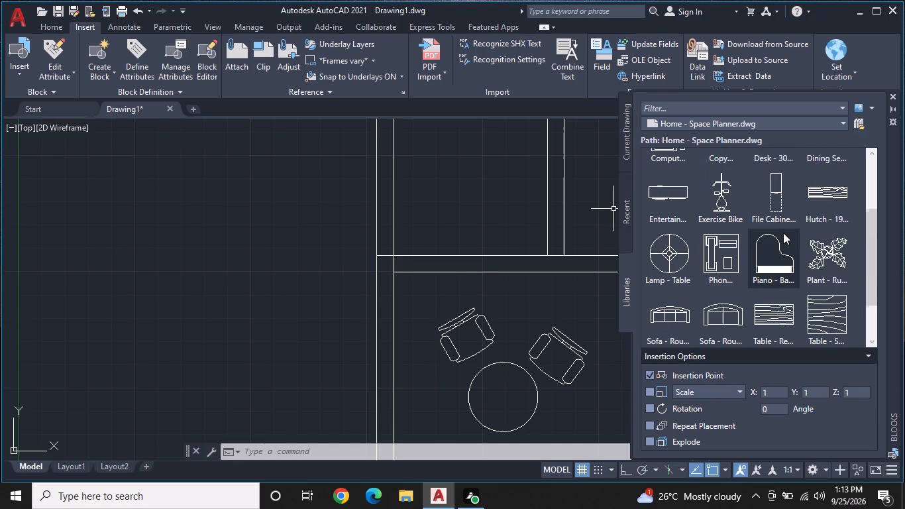
scroll(783, 233, up, 4)
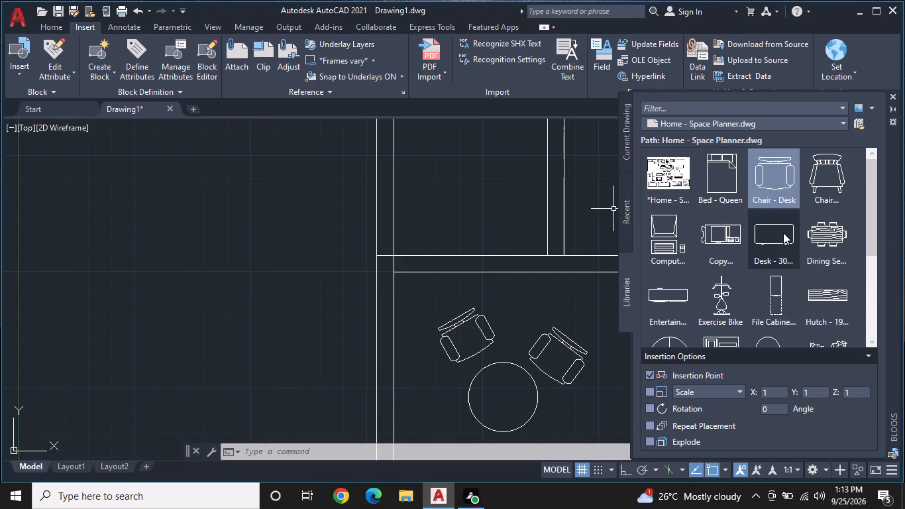
scroll(783, 233, down, 2)
scroll(783, 233, up, 2)
click(716, 180)
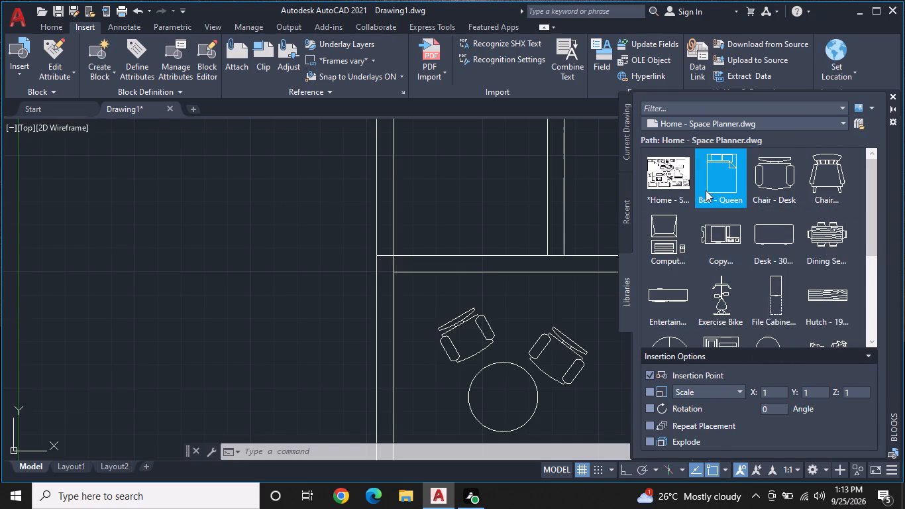
click(181, 206)
click(185, 203)
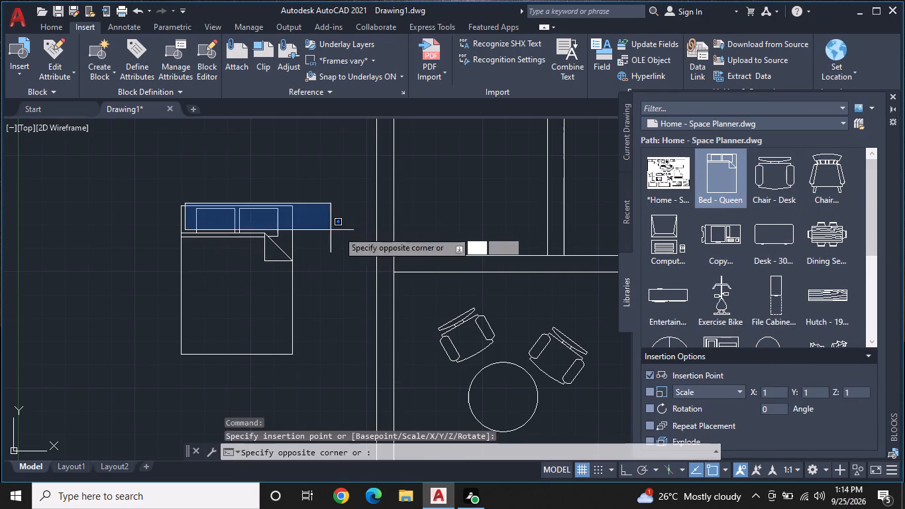
Insert the Toilet - top block from the House Designer library into the left room above the round-table room.
click(833, 123)
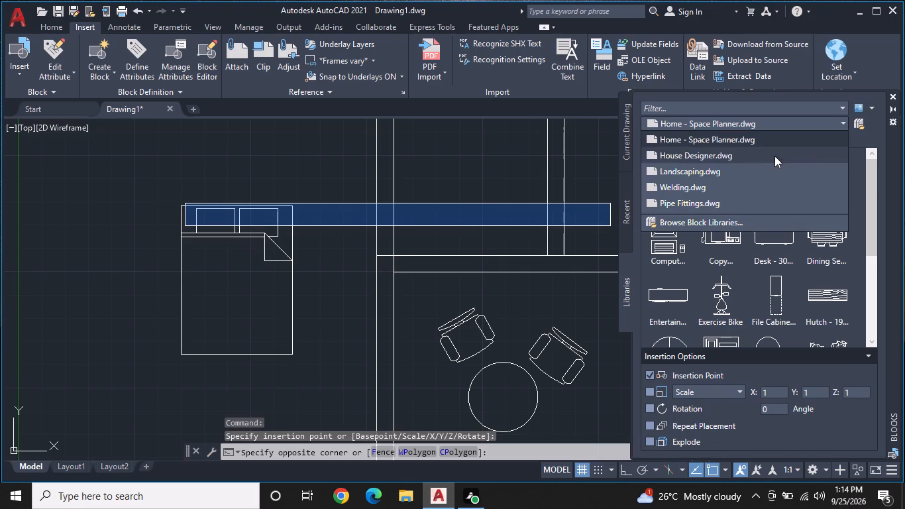
click(718, 151)
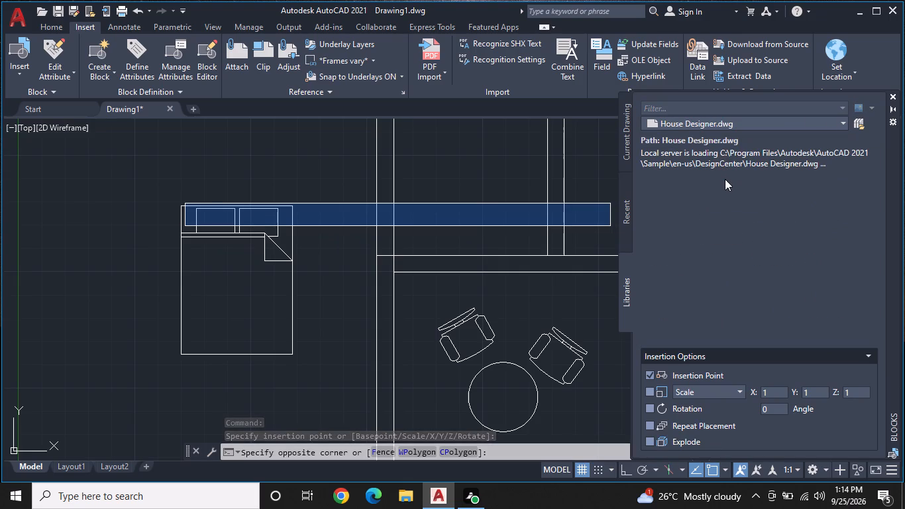
scroll(725, 179, up, 2)
key(Escape)
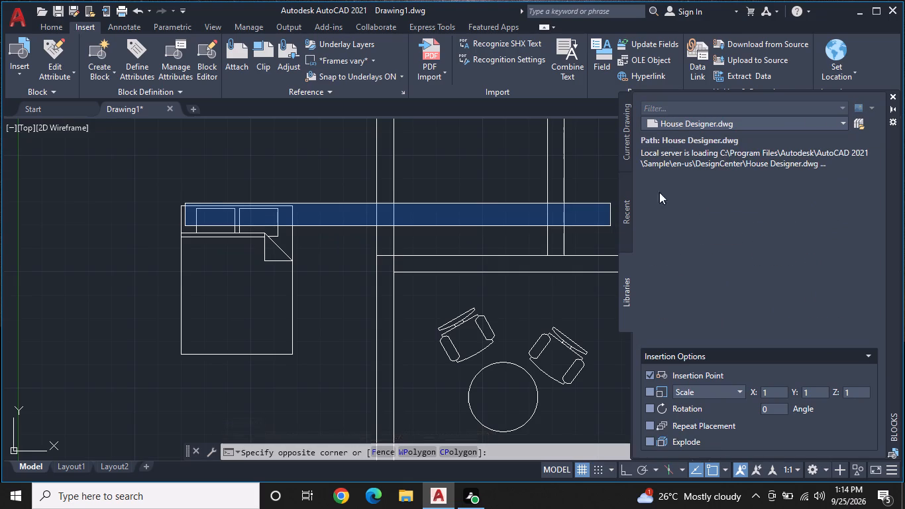
key(Escape)
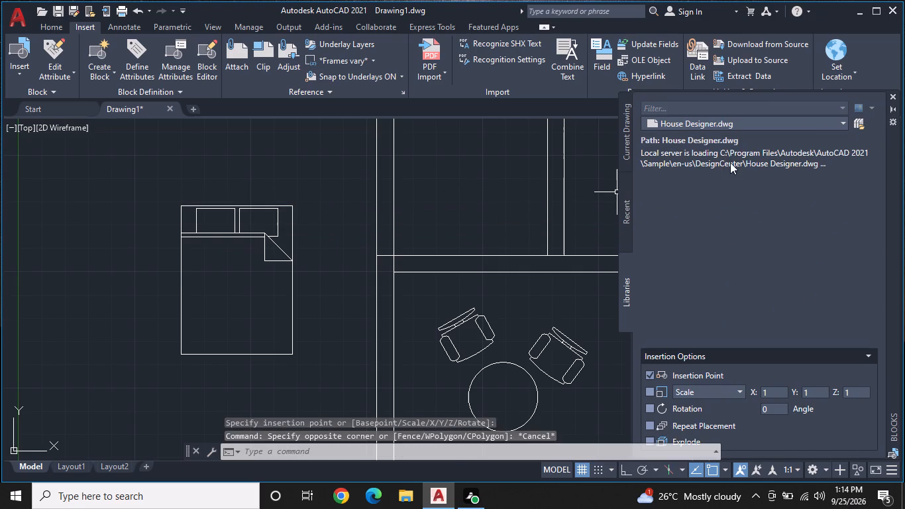
scroll(739, 154, up, 3)
scroll(739, 154, down, 3)
scroll(739, 154, up, 4)
scroll(739, 154, down, 4)
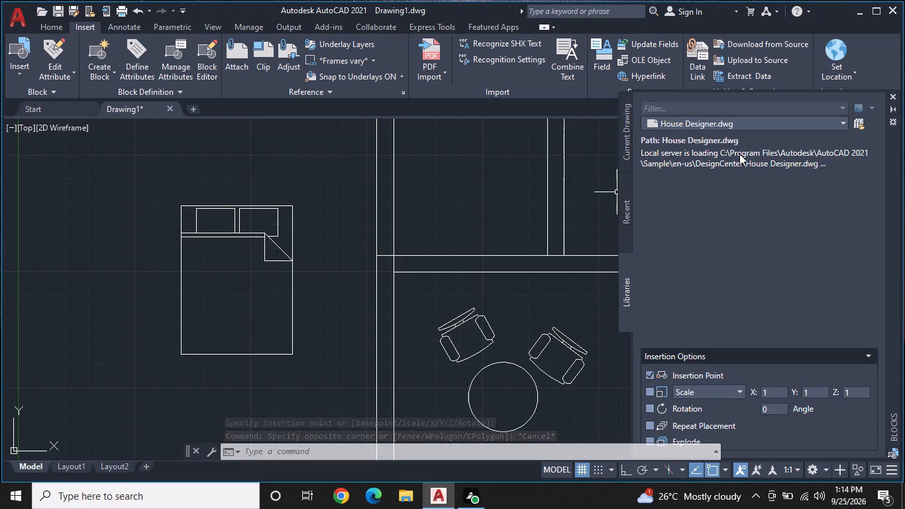
scroll(739, 154, up, 4)
scroll(739, 154, down, 7)
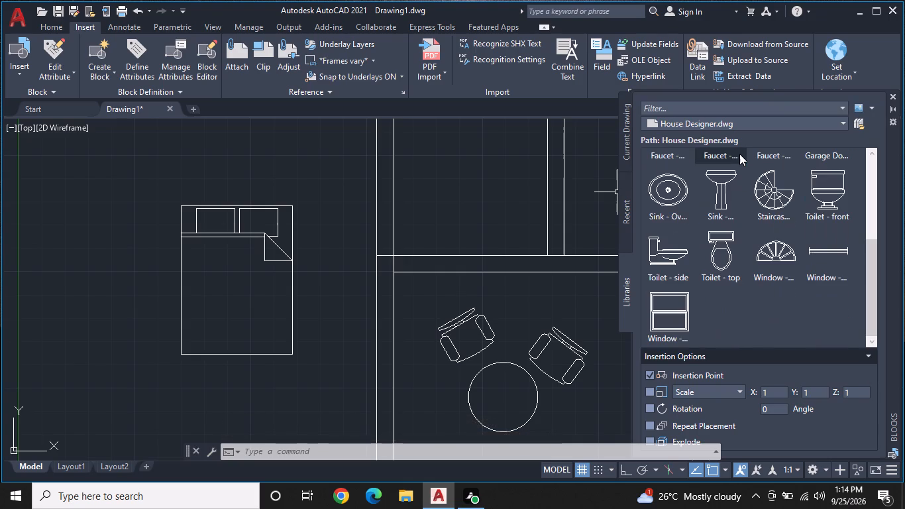
click(723, 237)
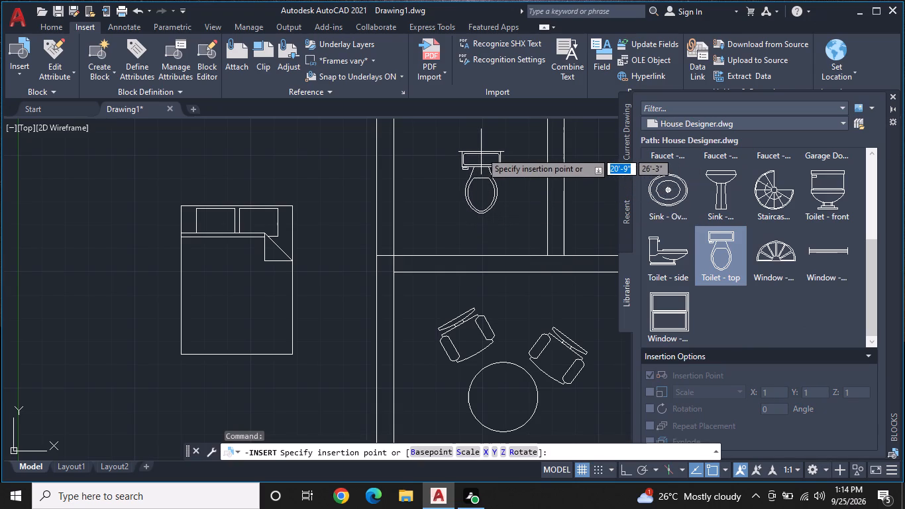
click(454, 154)
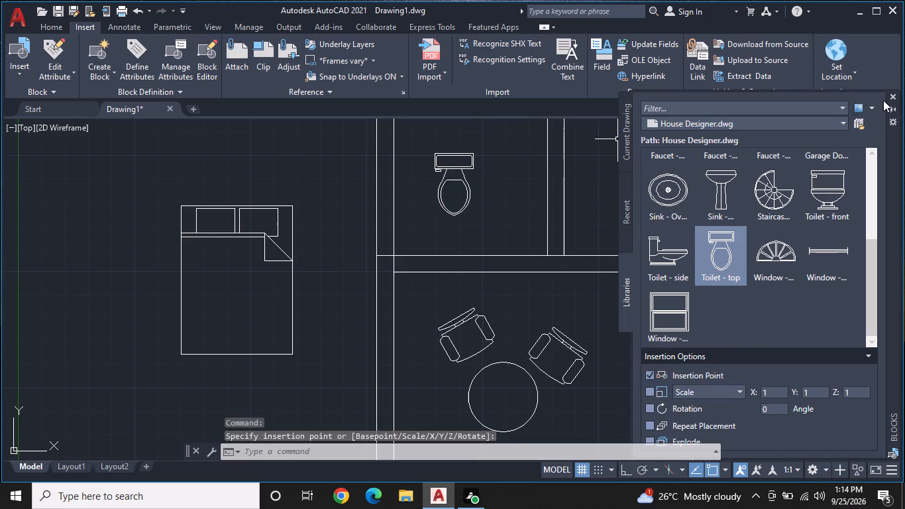
click(894, 93)
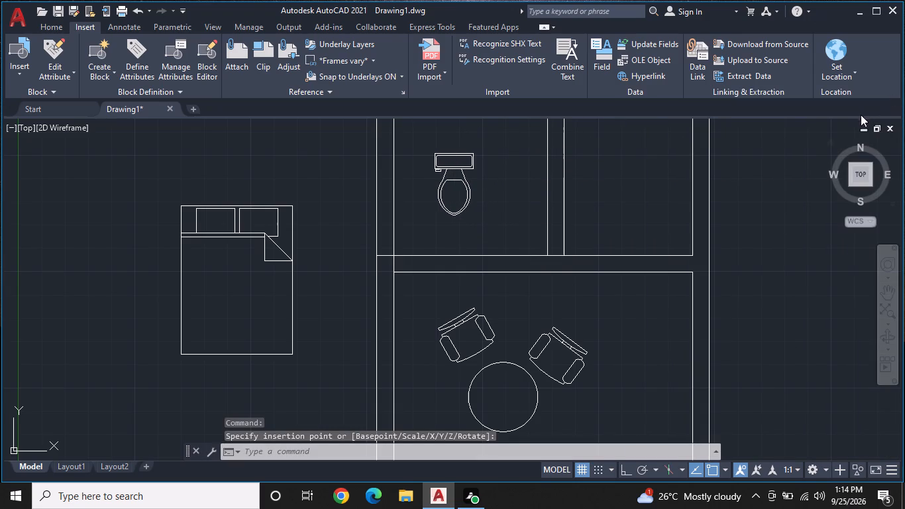
Turn on Ortho and rotate the toilet 90° counterclockwise about a point on its tank's back edge.
scroll(634, 181, down, 1)
middle_drag(648, 203, 676, 223)
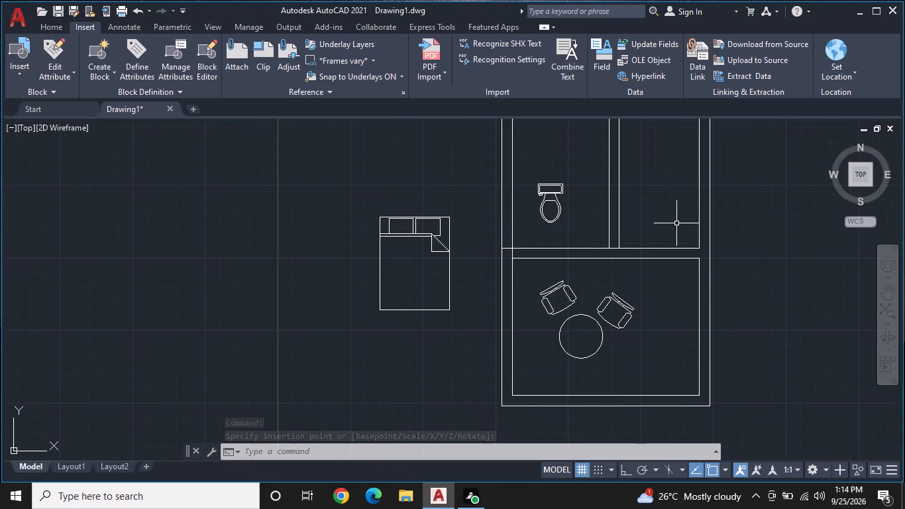
middle_drag(605, 220, 645, 222)
scroll(645, 222, up, 1)
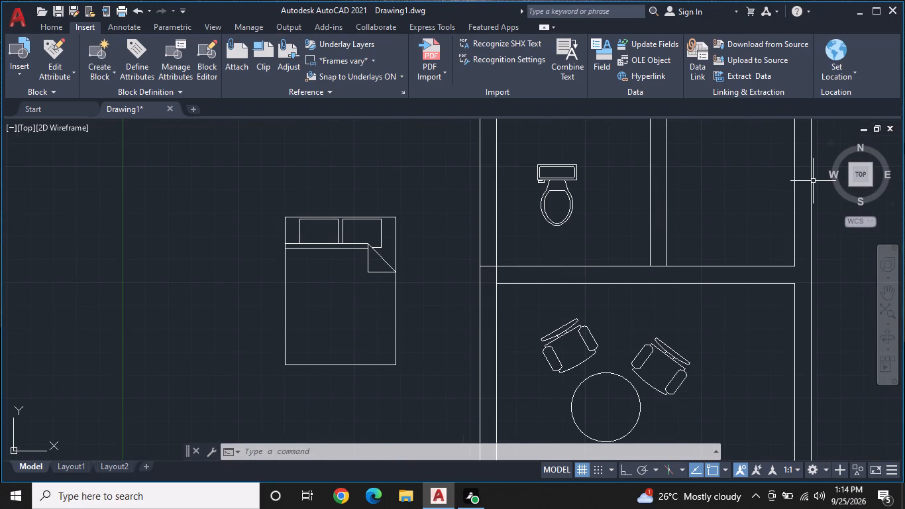
middle_drag(577, 169, 582, 182)
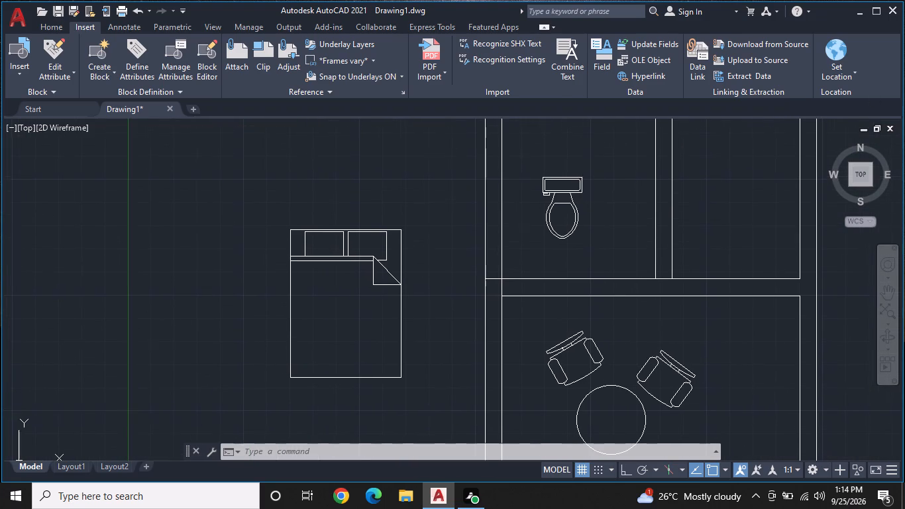
middle_drag(582, 182, 583, 182)
right_click(559, 193)
click(568, 164)
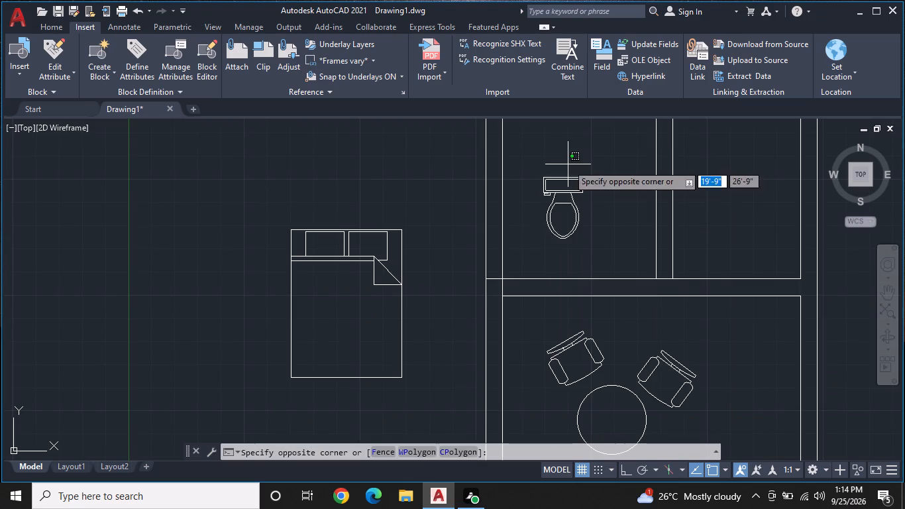
click(557, 182)
right_click(557, 186)
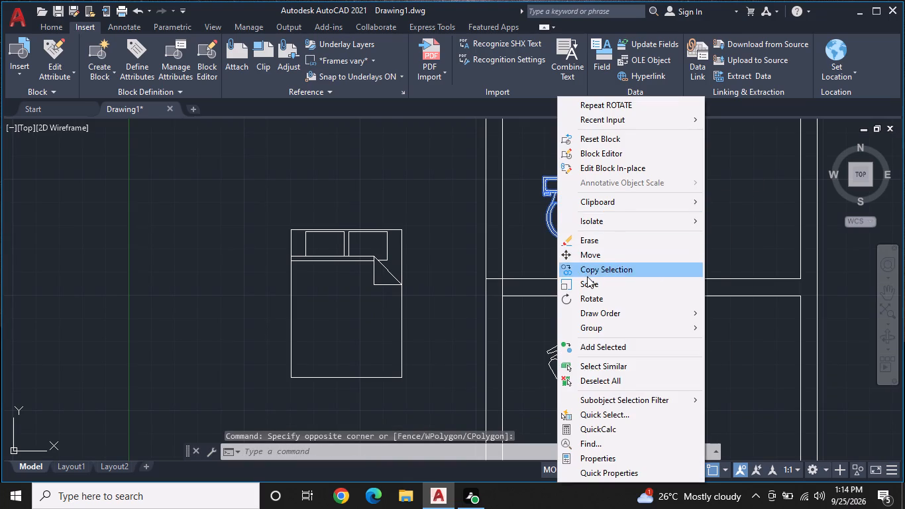
click(584, 300)
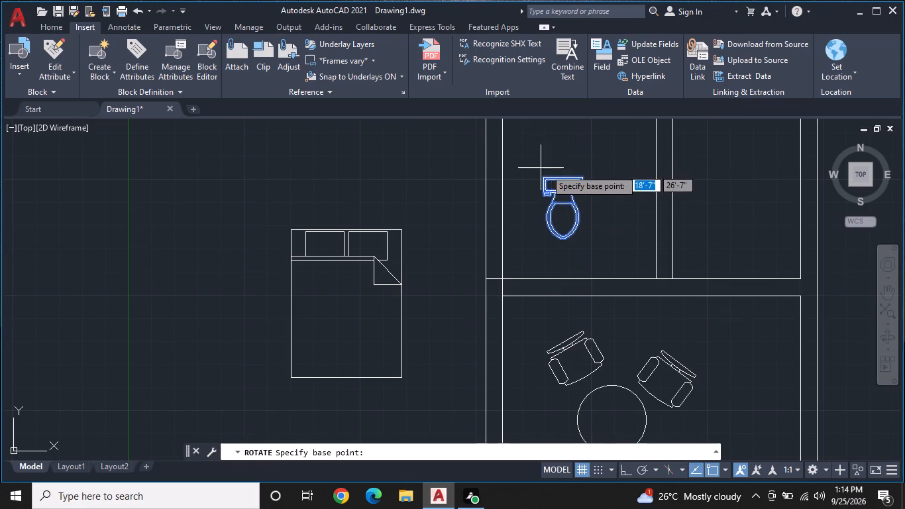
click(571, 182)
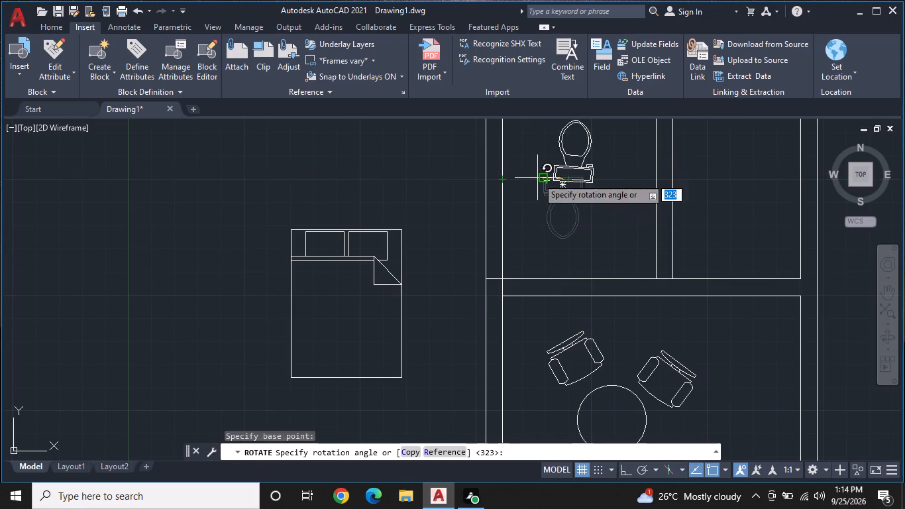
key(F8)
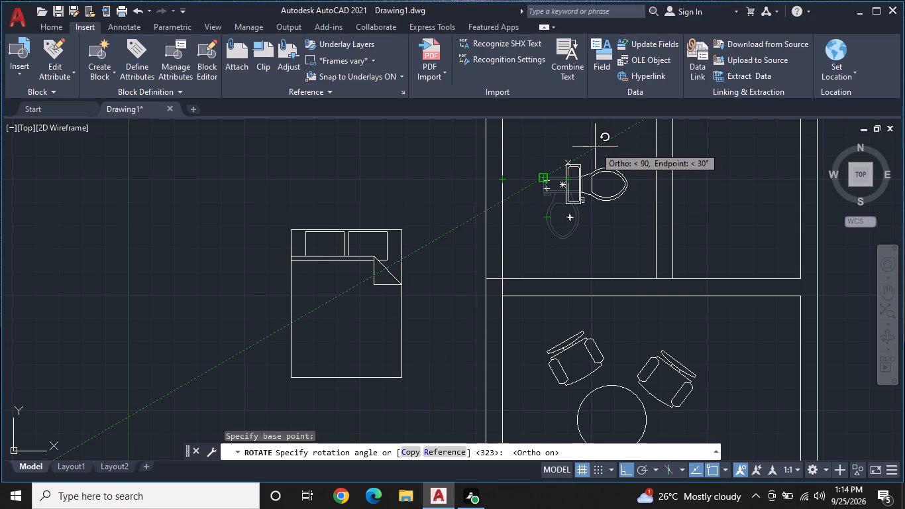
key(F8)
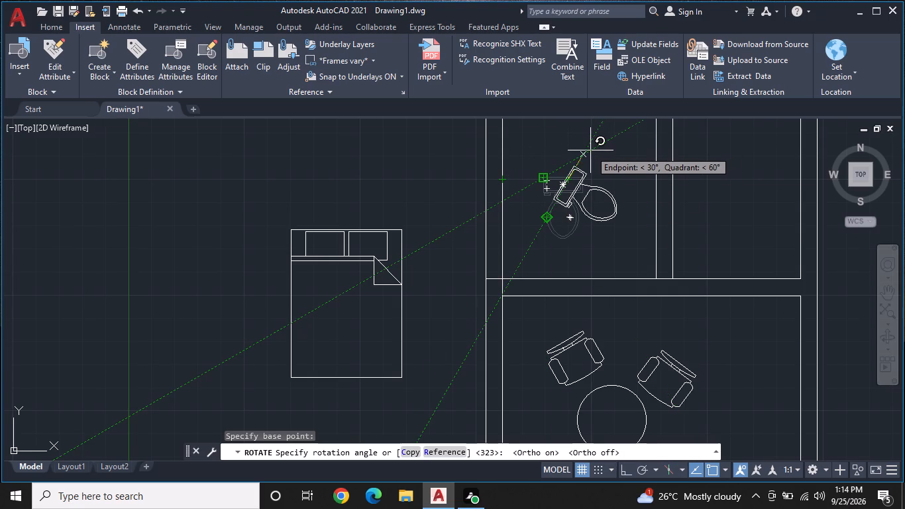
key(F8)
click(590, 150)
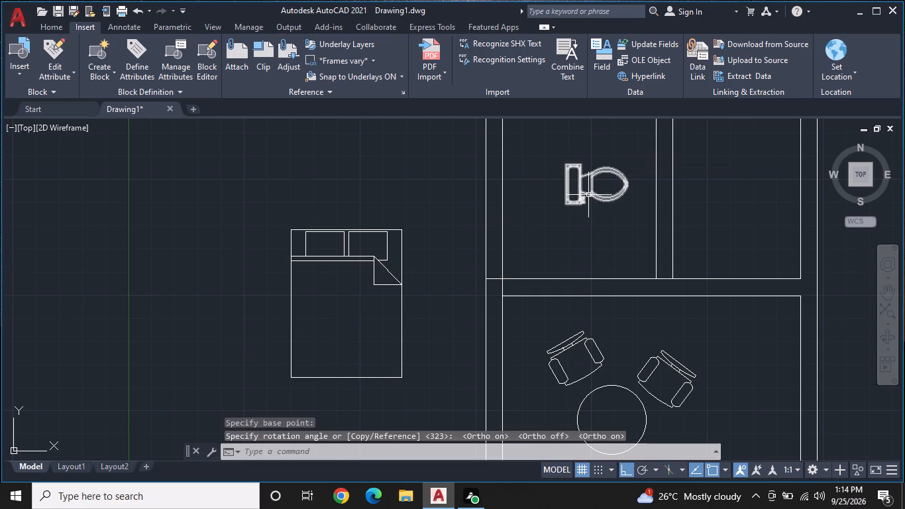
Move the rotated toilet so the back of its tank sits against the inner face of the room's left wall.
click(585, 198)
click(565, 188)
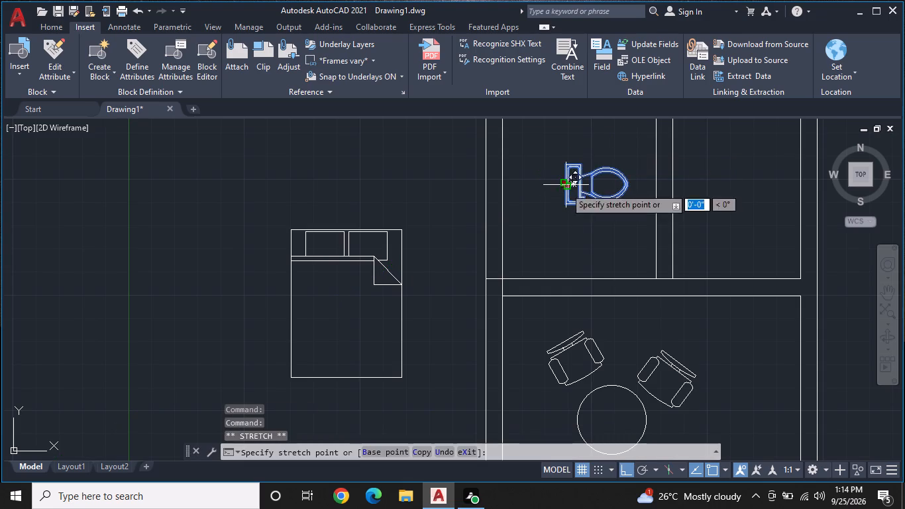
click(505, 195)
key(Escape)
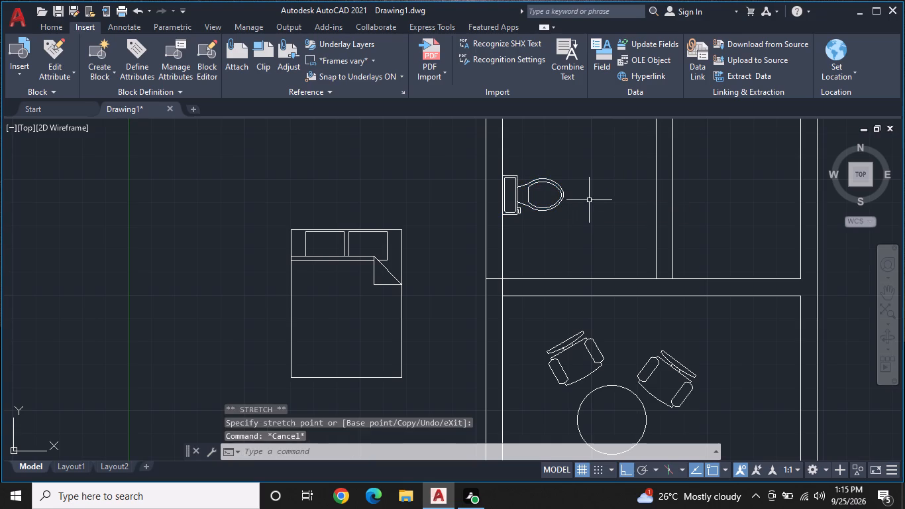
Draw a horizontal line about 7' long across the toilet room just below the toilet, between the inner wall faces.
middle_drag(589, 200, 604, 190)
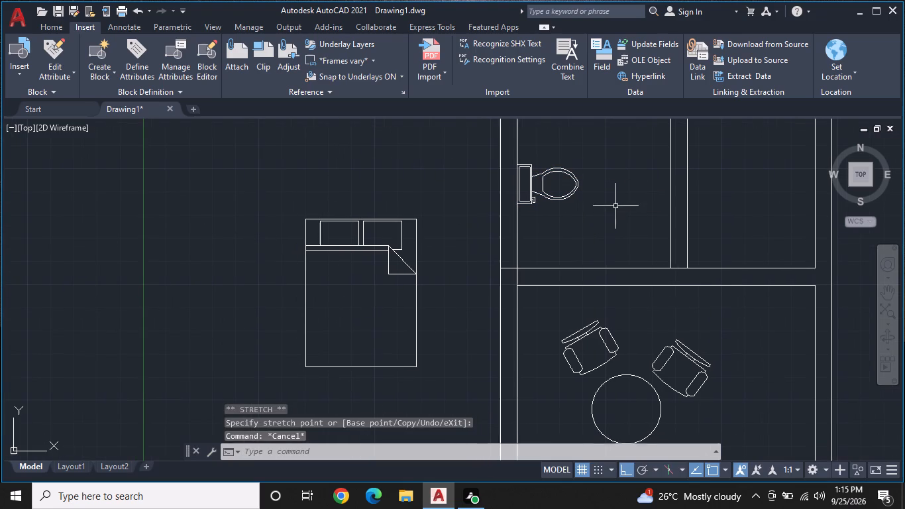
middle_drag(606, 225, 606, 213)
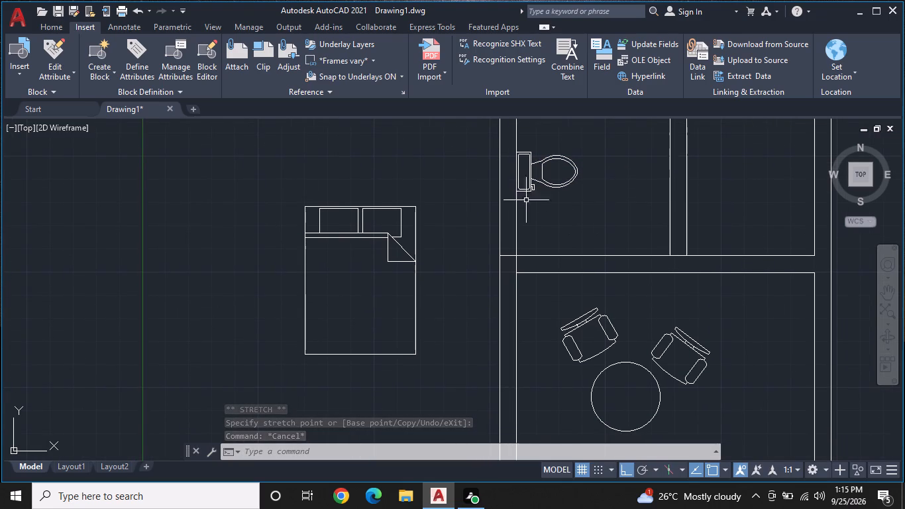
click(60, 23)
click(21, 46)
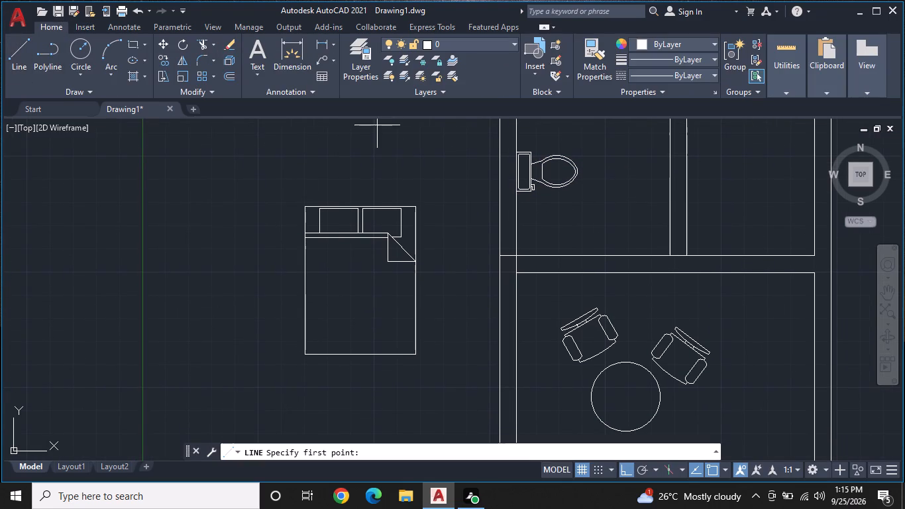
middle_drag(529, 231, 483, 247)
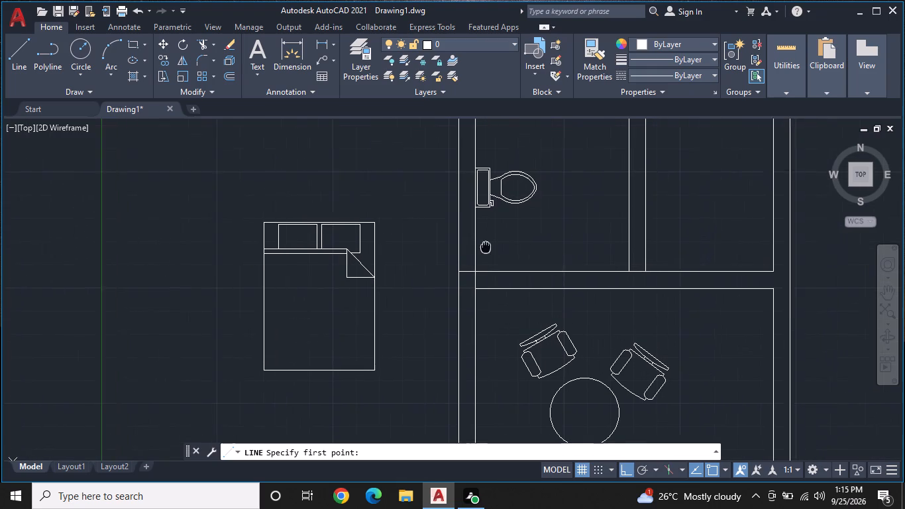
middle_drag(483, 247, 481, 247)
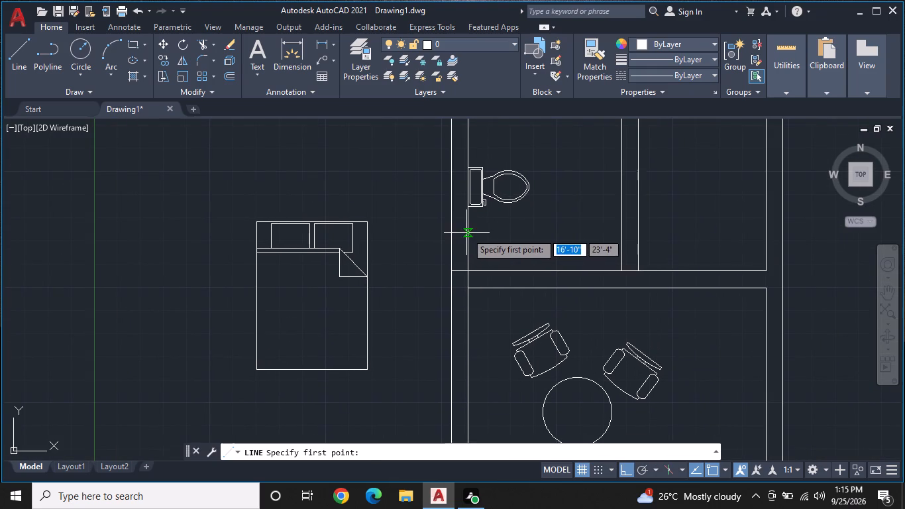
click(466, 233)
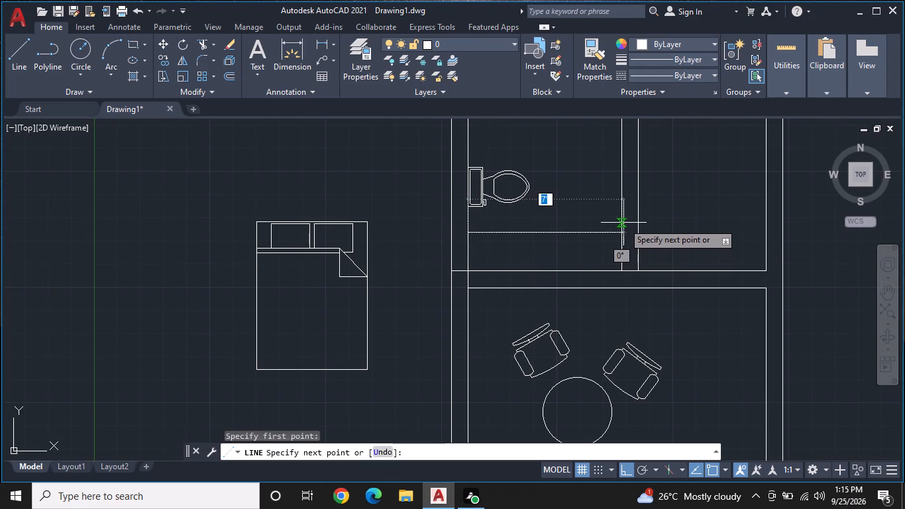
click(621, 234)
key(Escape)
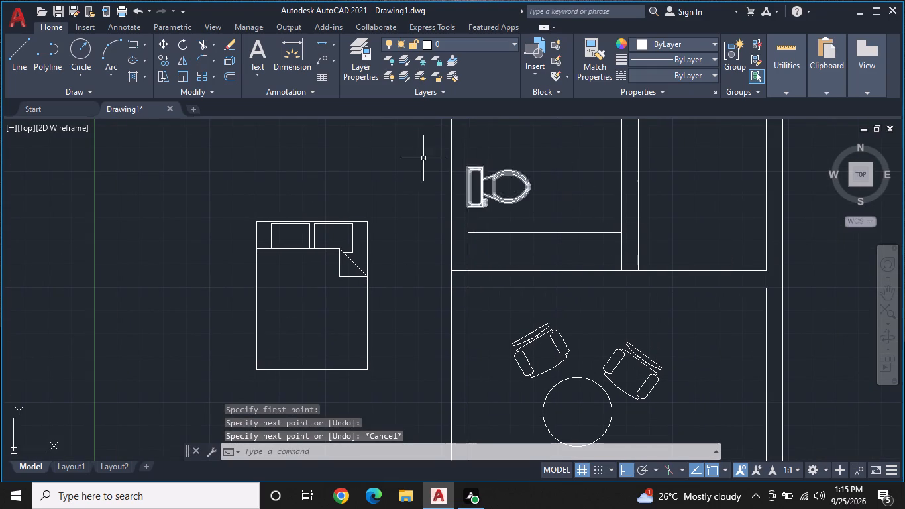
Insert the Bath Tub block from the House Designer library just below the toilet, with its upper edge on the new line.
click(72, 23)
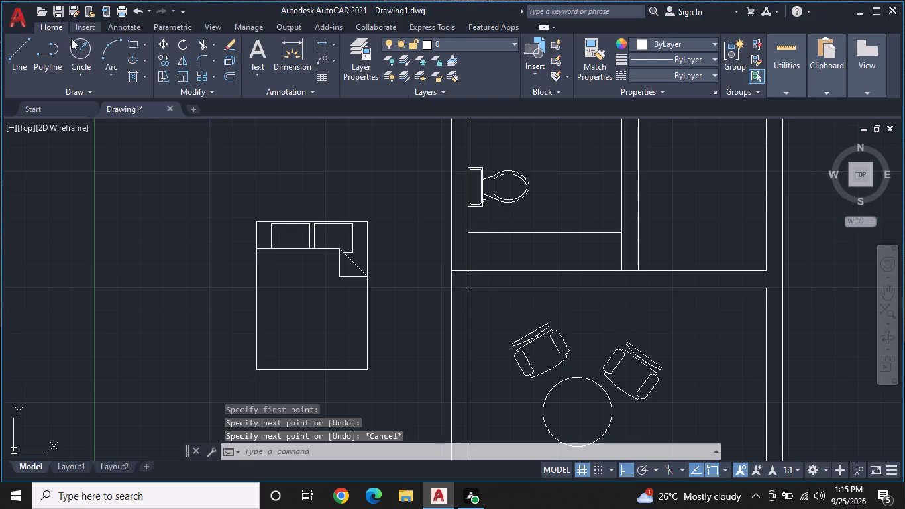
click(28, 72)
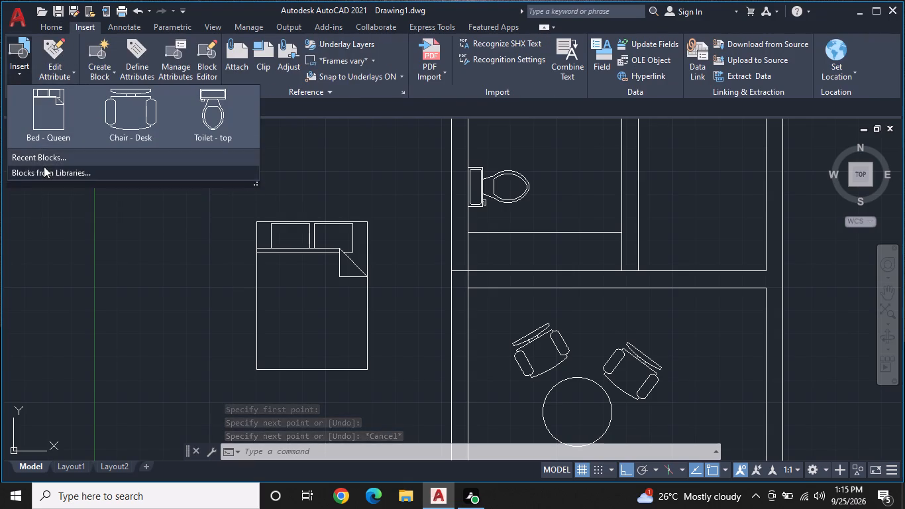
click(44, 166)
scroll(750, 201, up, 1)
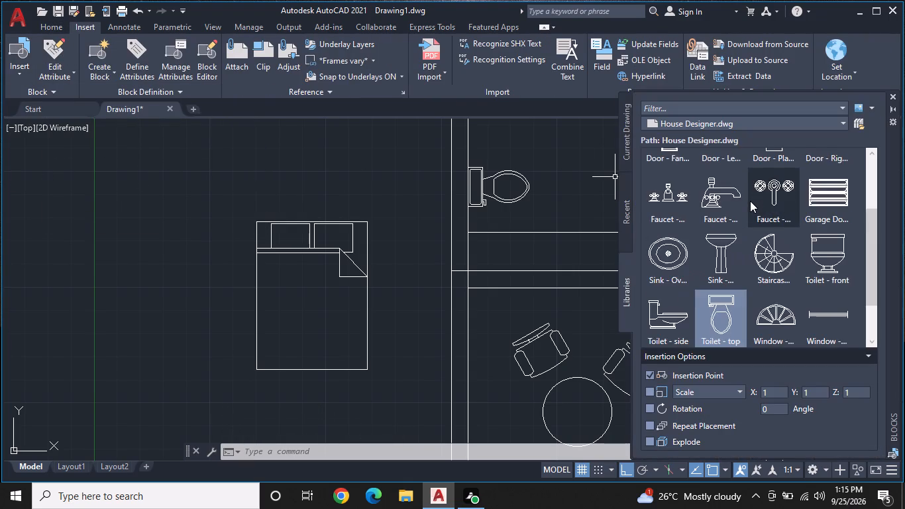
scroll(750, 201, up, 4)
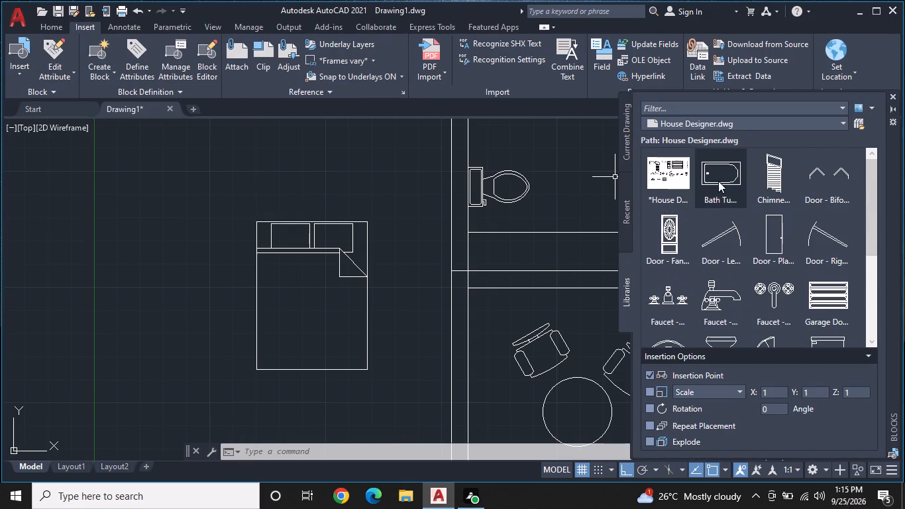
scroll(721, 184, down, 2)
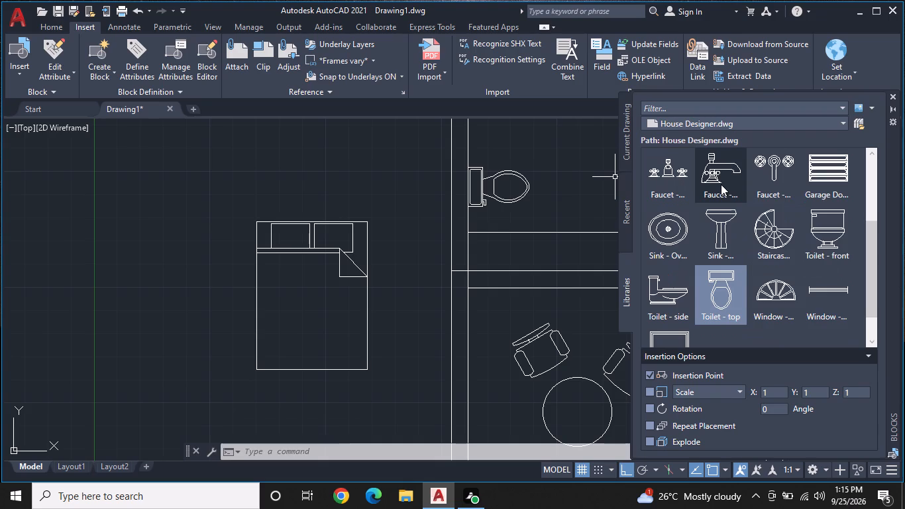
scroll(721, 184, up, 2)
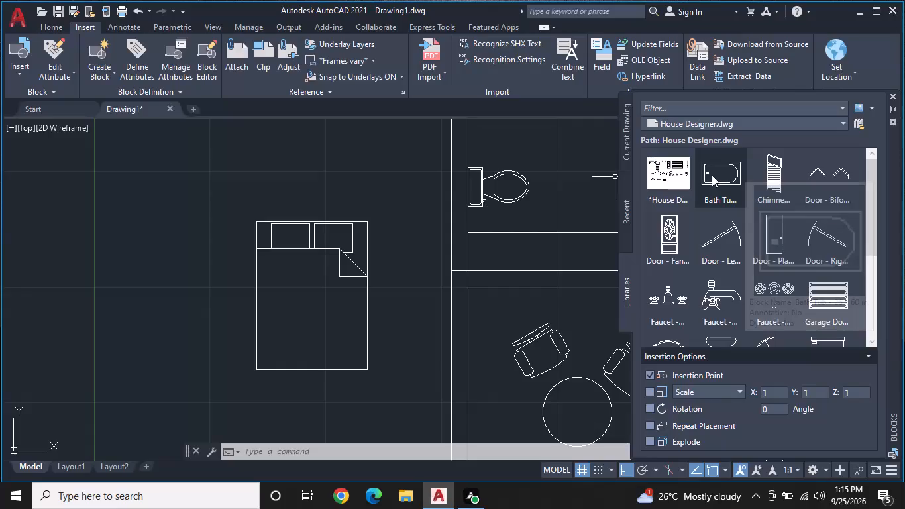
scroll(597, 259, down, 1)
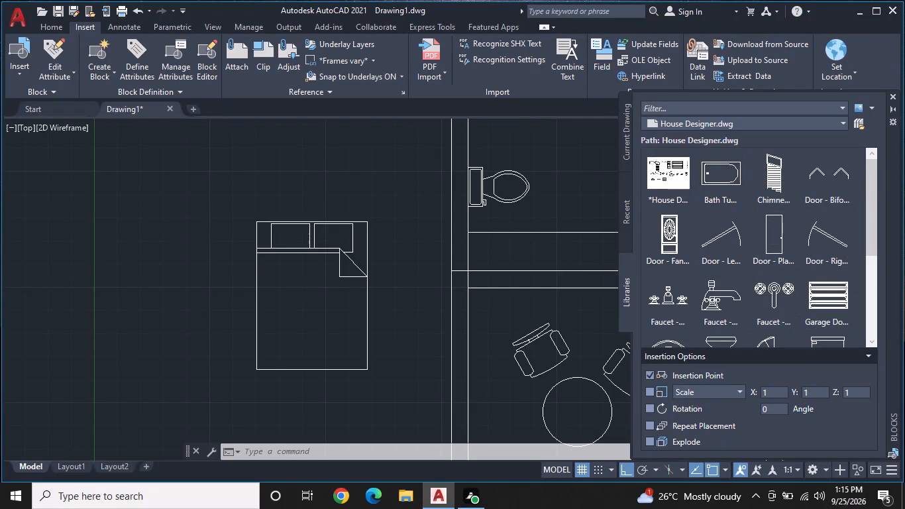
click(729, 176)
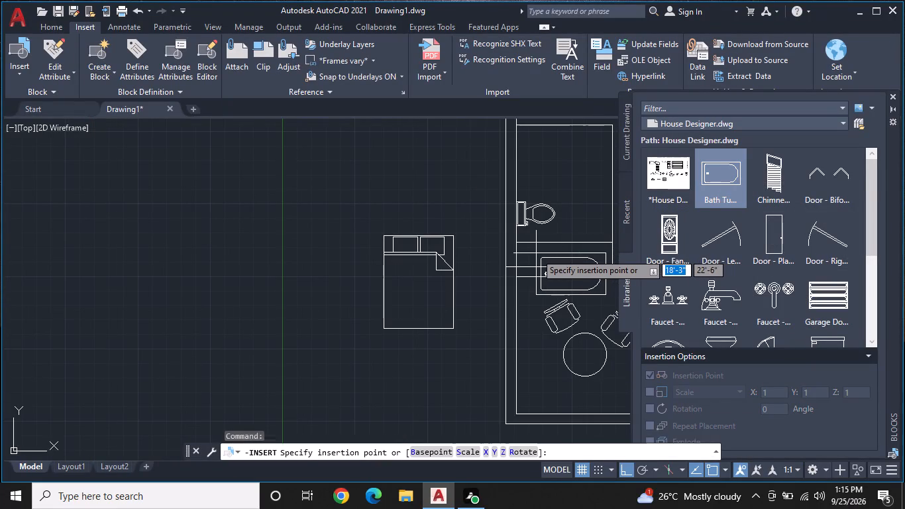
scroll(536, 253, up, 2)
middle_drag(529, 251, 329, 256)
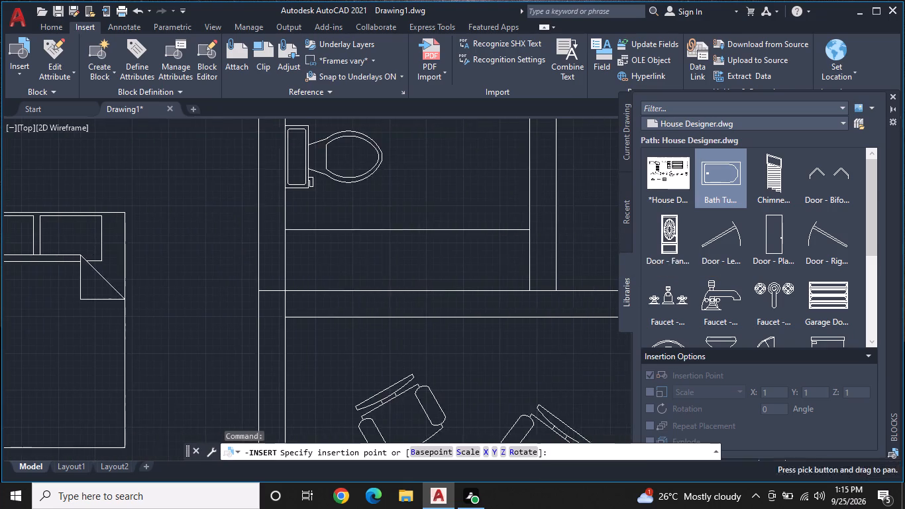
scroll(339, 254, down, 1)
click(348, 245)
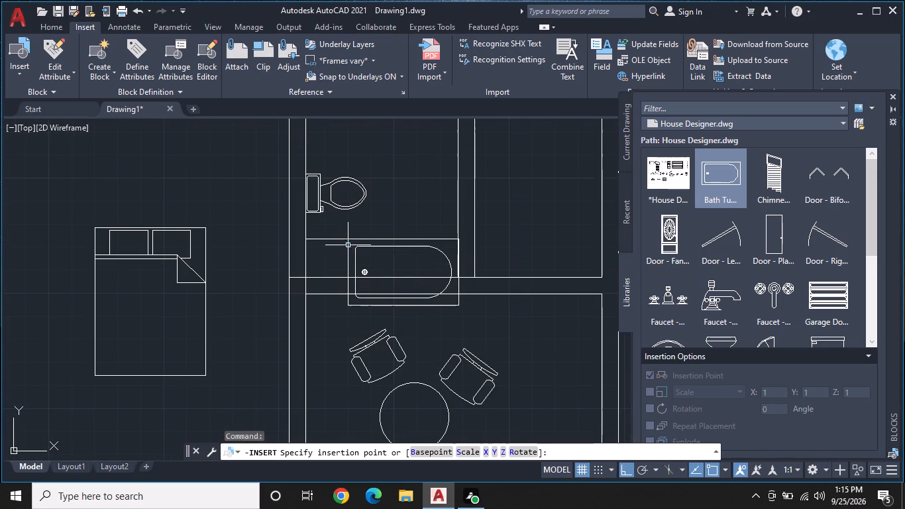
key(Escape)
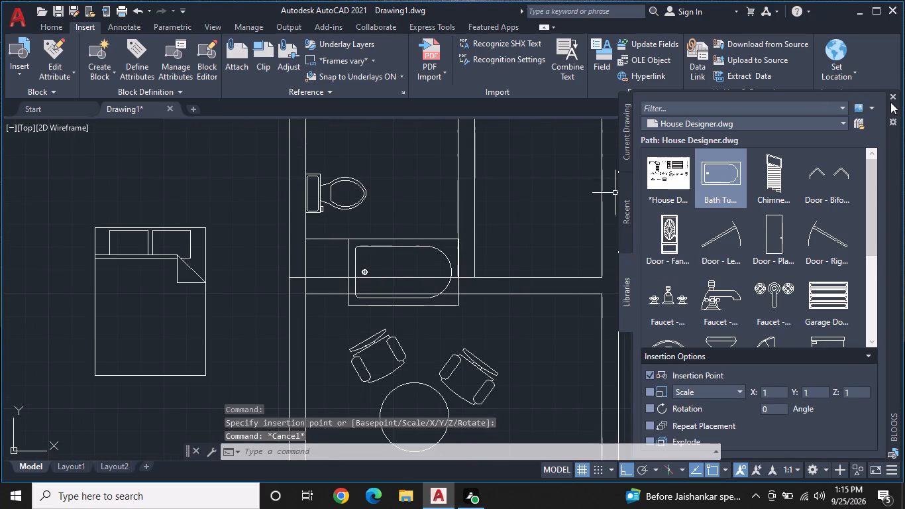
click(889, 97)
Scale the bath tub down freehand about its upper-left corner so it fits between the new line and the wall below.
text(SC)
key(space)
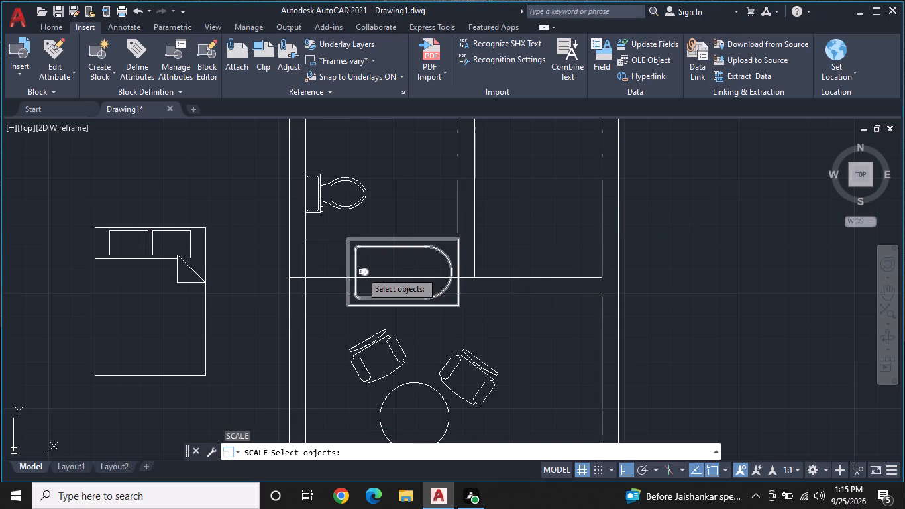
click(360, 272)
key(space)
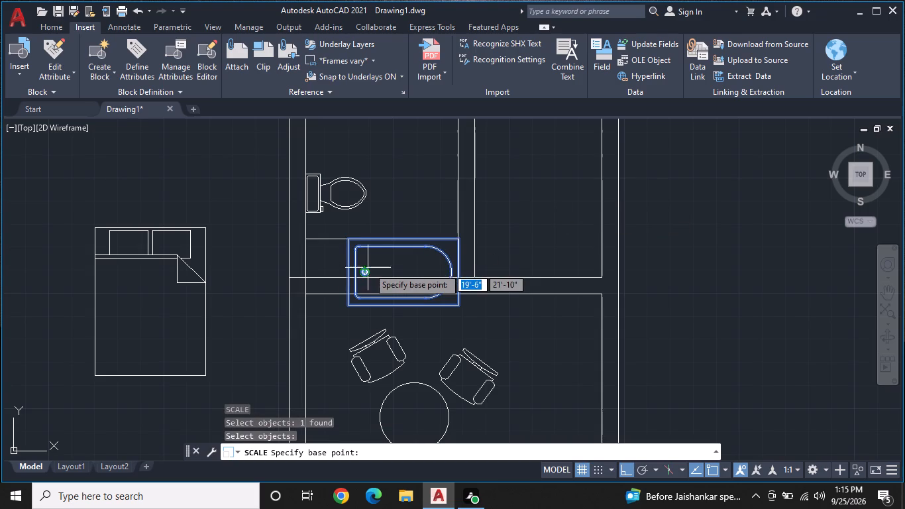
click(350, 241)
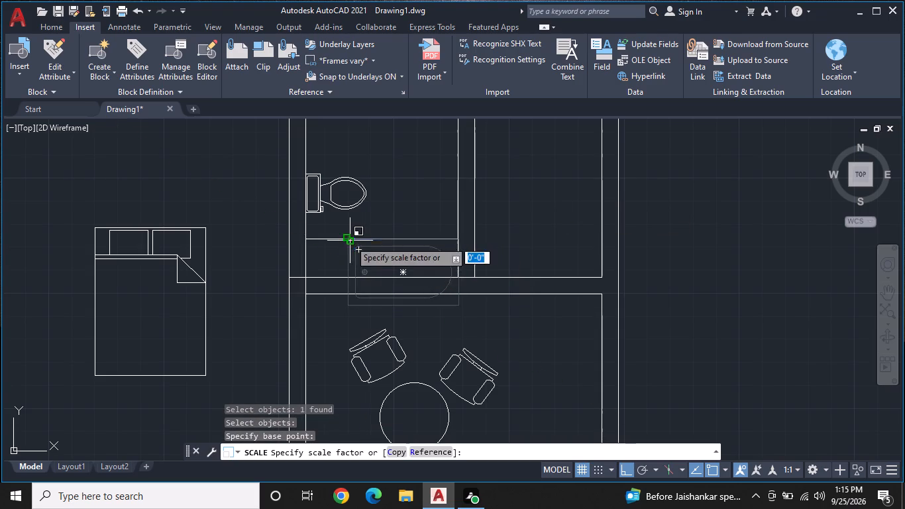
click(368, 256)
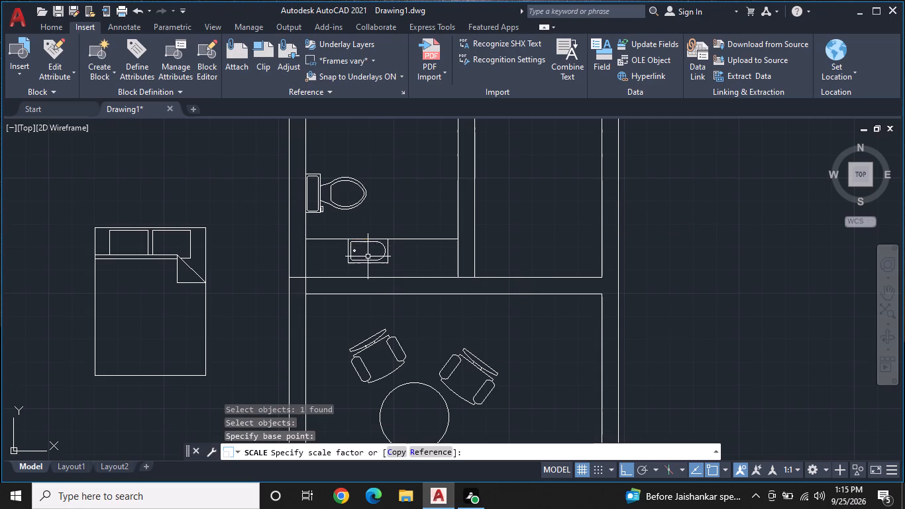
Move the scaled tub straight down about 6" into the strip between the line and the wall.
click(386, 258)
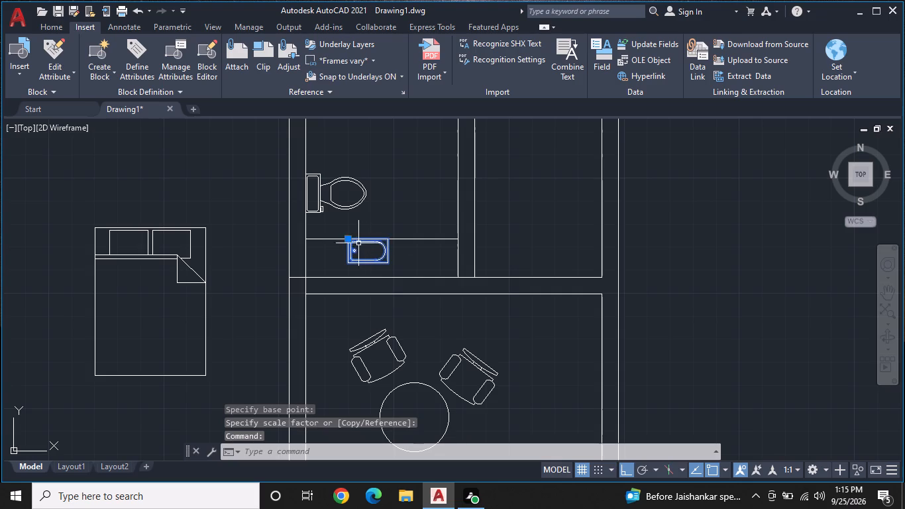
click(347, 237)
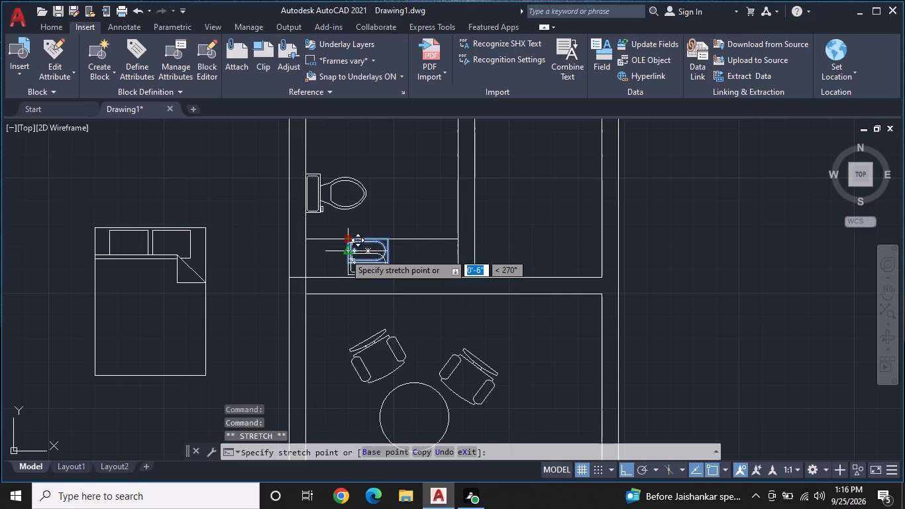
click(345, 253)
key(Escape)
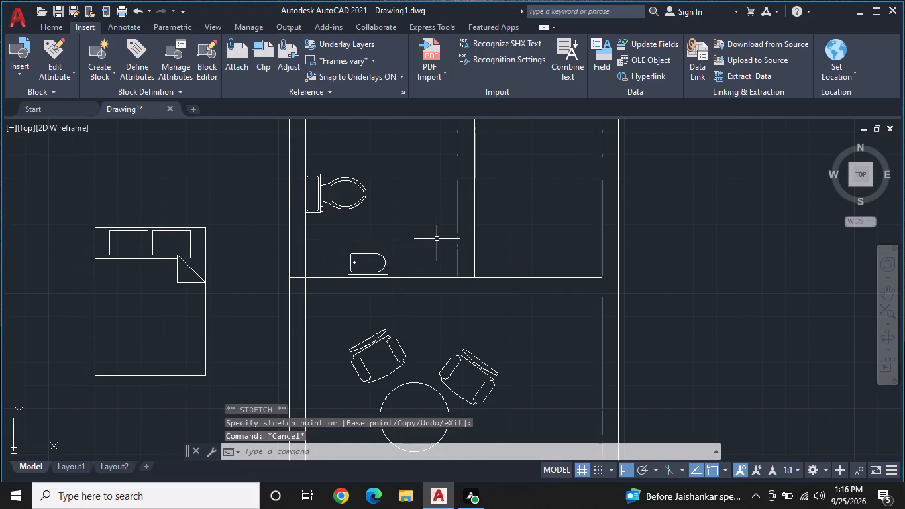
In the room right of the toilet room, draw a line about 8'-5" down from the top wall, continuing left to the partition wall.
middle_drag(452, 257, 482, 282)
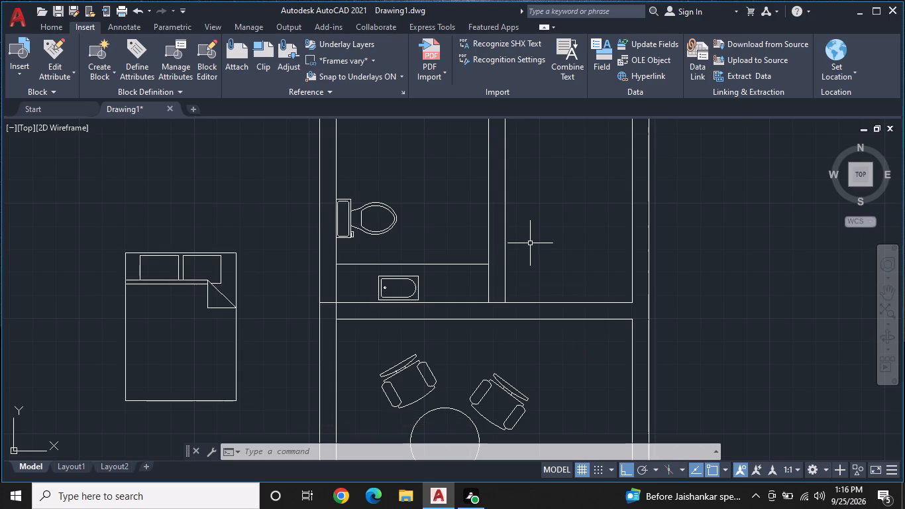
middle_drag(561, 238, 462, 286)
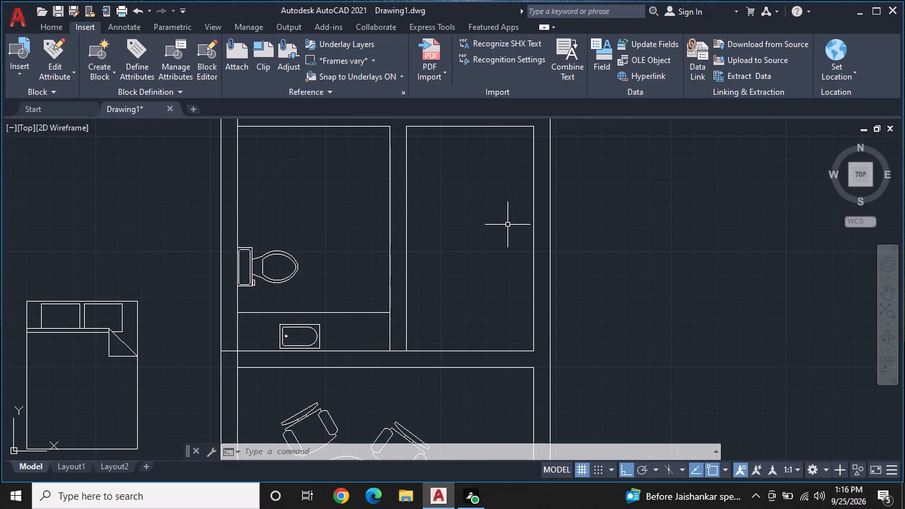
middle_drag(520, 217, 507, 235)
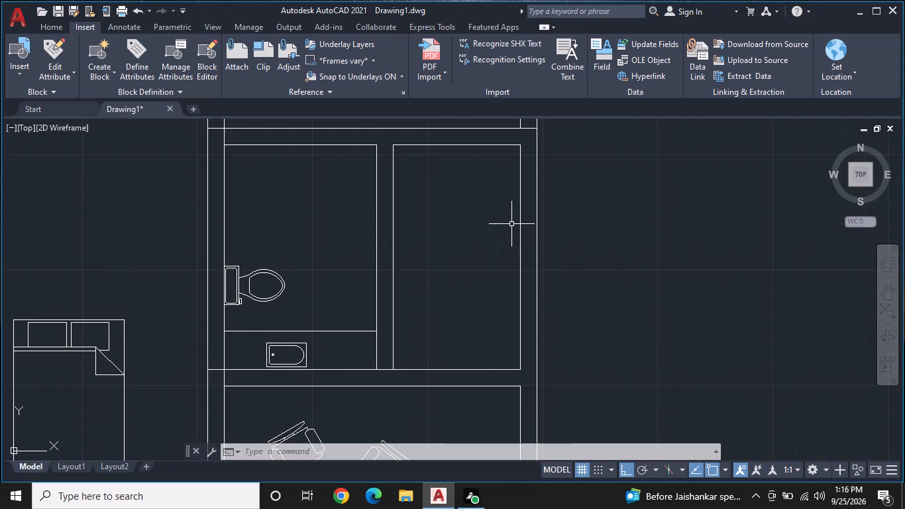
text(L)
key(space)
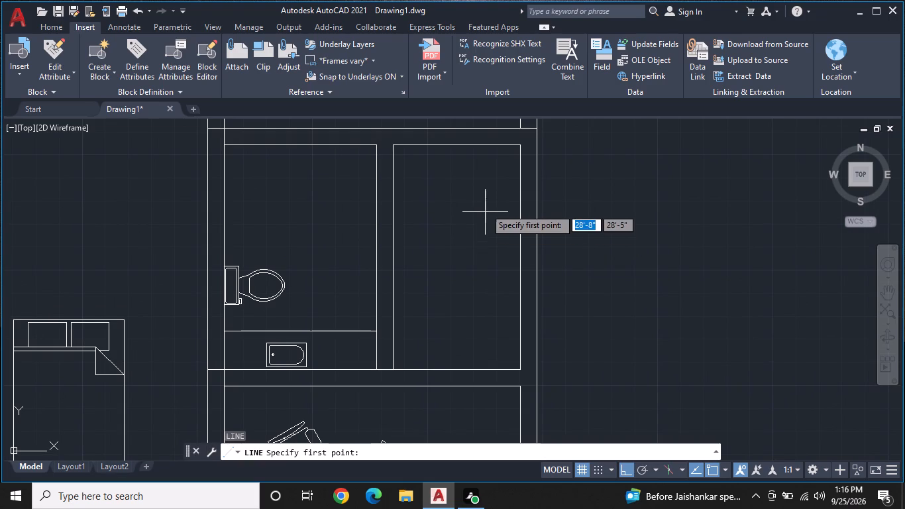
click(484, 149)
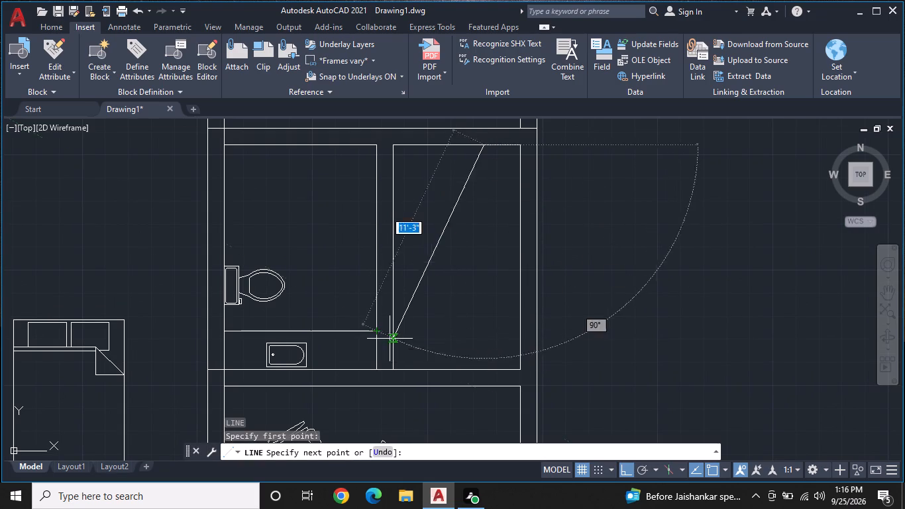
click(482, 331)
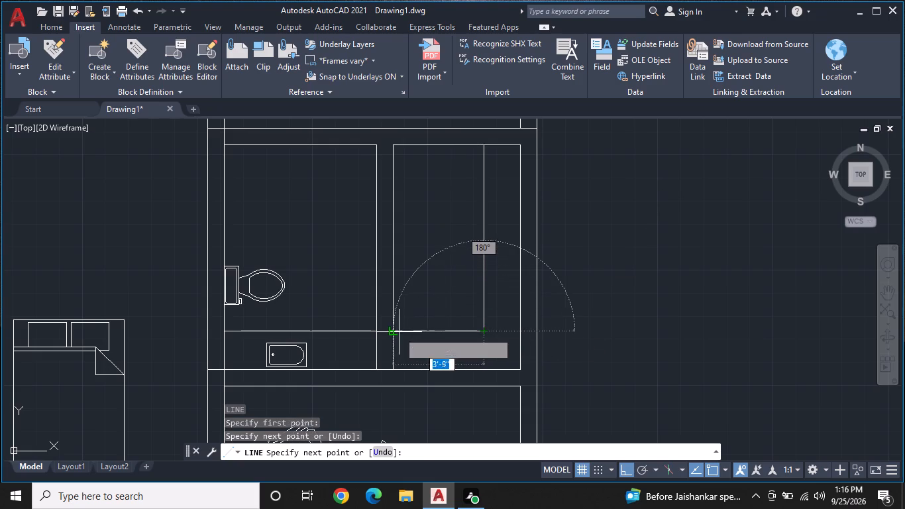
click(393, 332)
key(Escape)
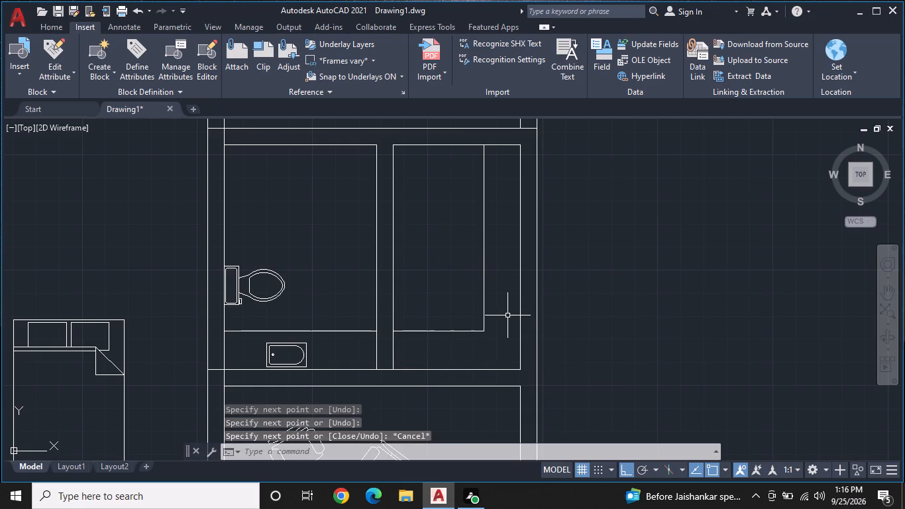
Extend the new horizontal line to the inner face of the room's right wall.
text(EX)
key(space)
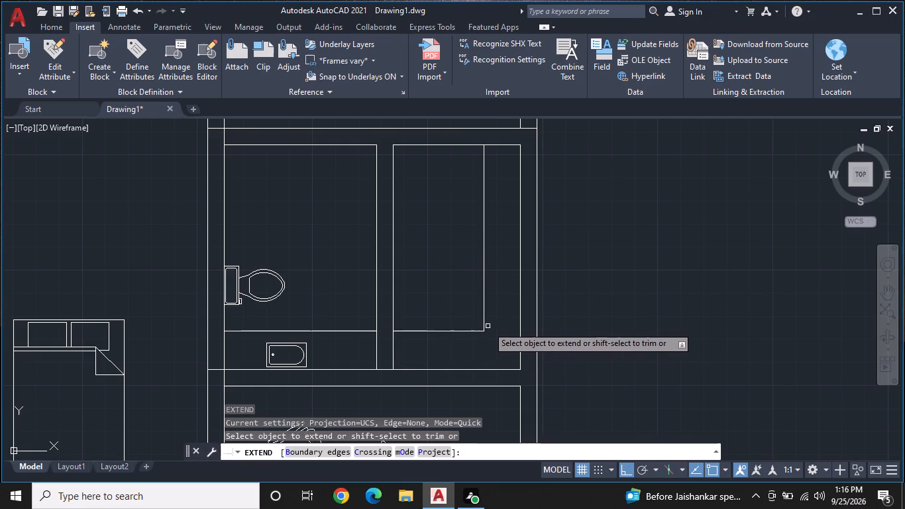
click(465, 332)
key(Escape)
Draw a vertical line about 8'-5" long inside the narrow strip along the room's right wall, from the top wall to the horizontal line.
middle_drag(519, 265, 540, 291)
middle_drag(541, 291, 554, 272)
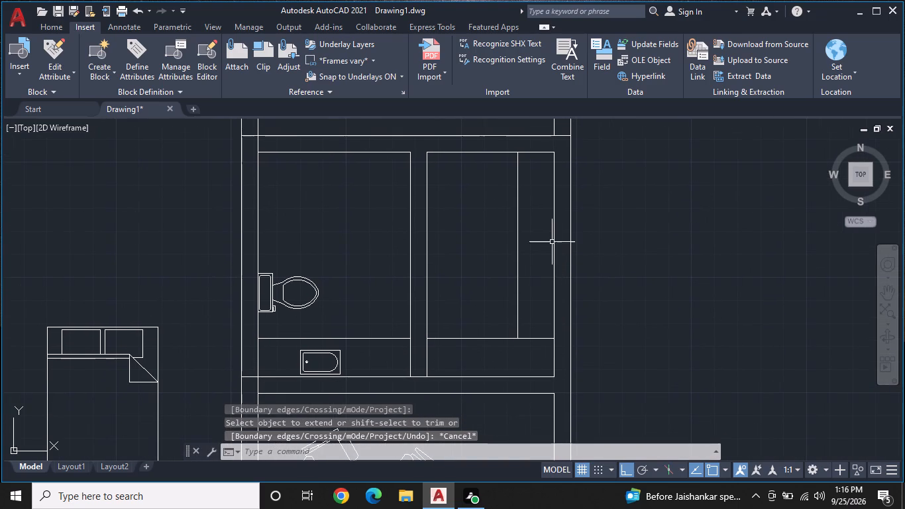
key(l)
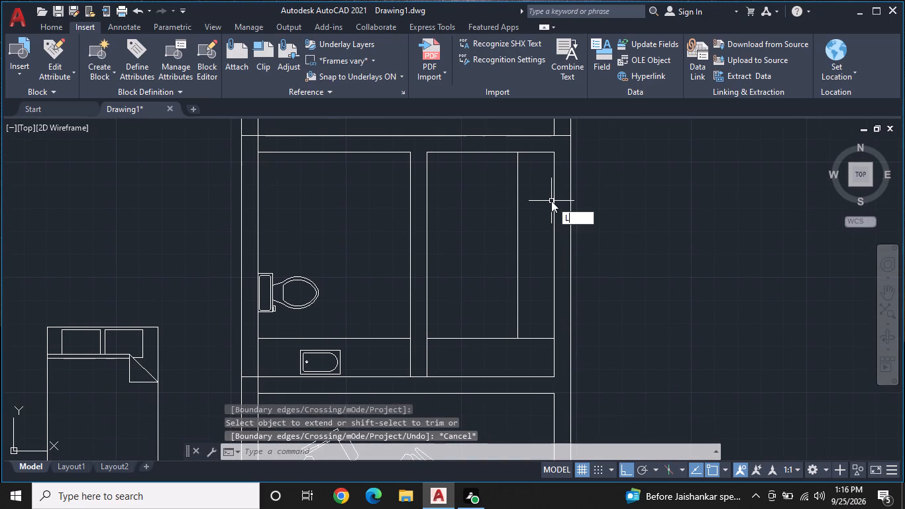
key(space)
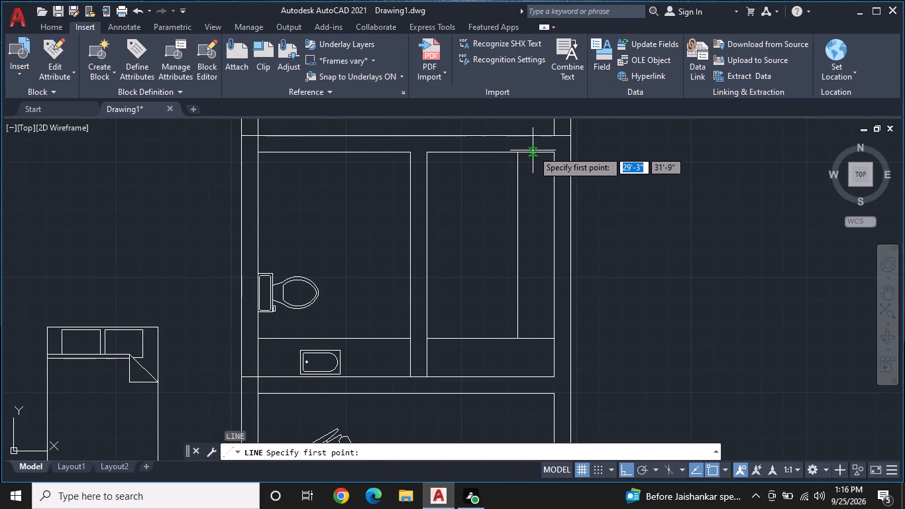
click(533, 150)
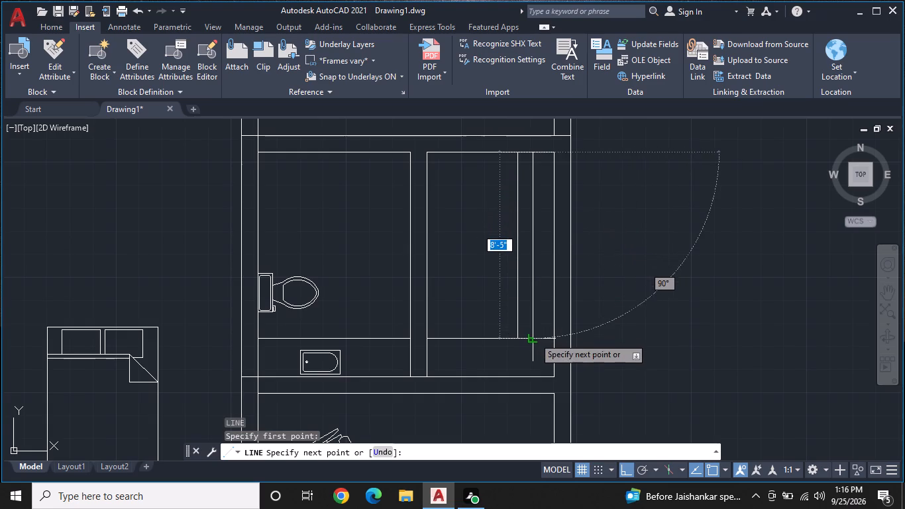
click(534, 337)
key(Escape)
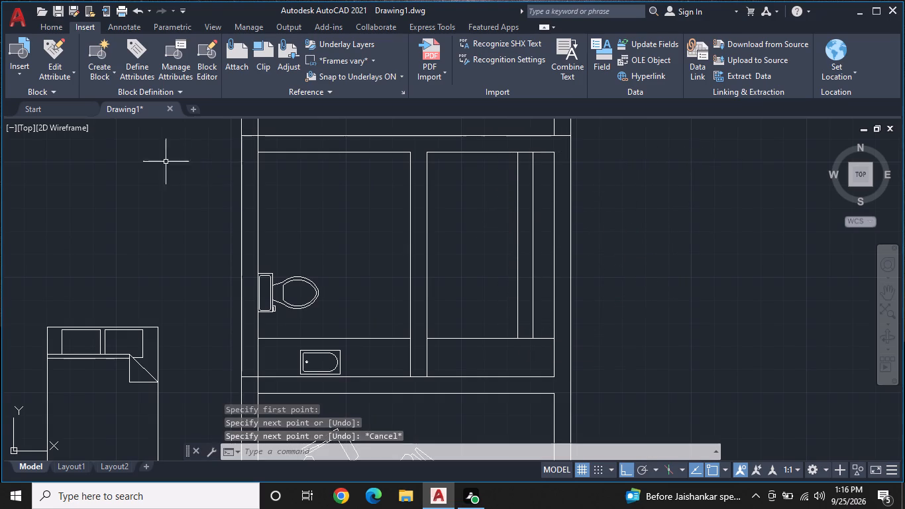
With Ortho off, draw a slightly slanted line about 1'-7" long across the vertical strip near its top, ending on the right wall.
click(52, 27)
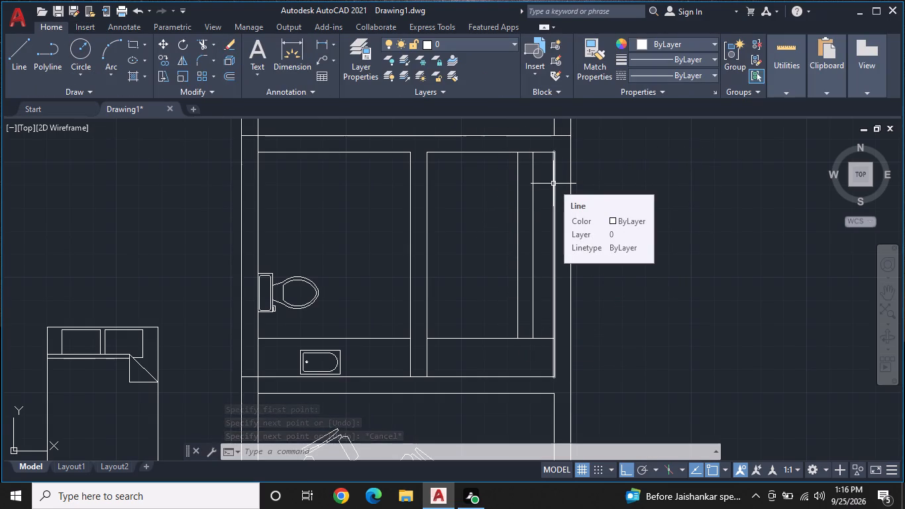
key(Escape)
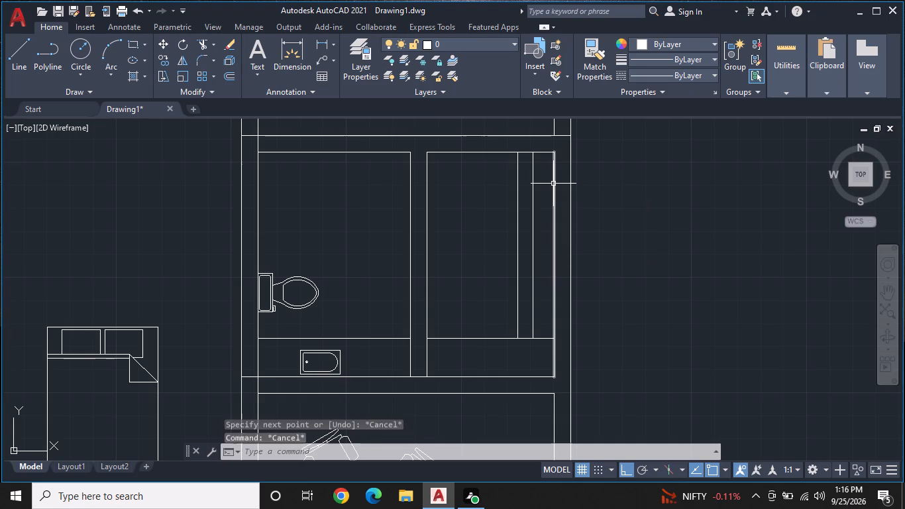
scroll(533, 174, up, 1)
middle_drag(533, 174, 530, 188)
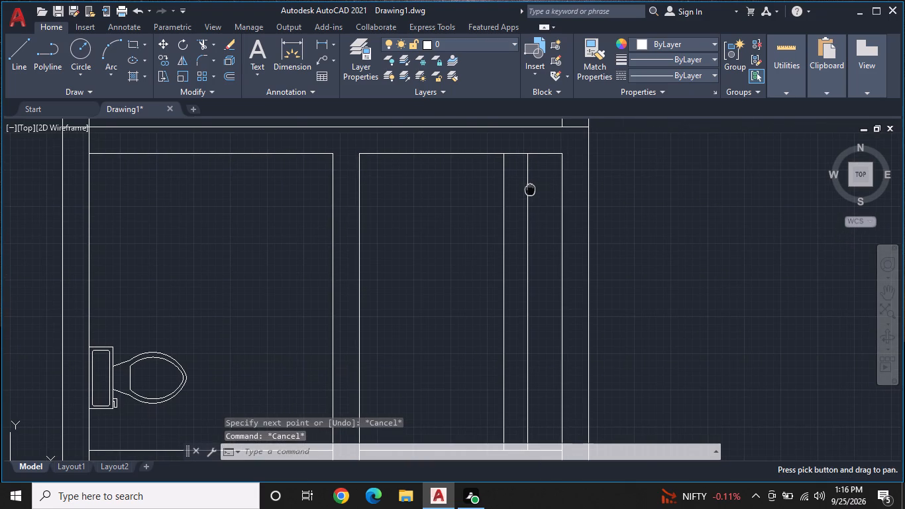
text(L)
key(space)
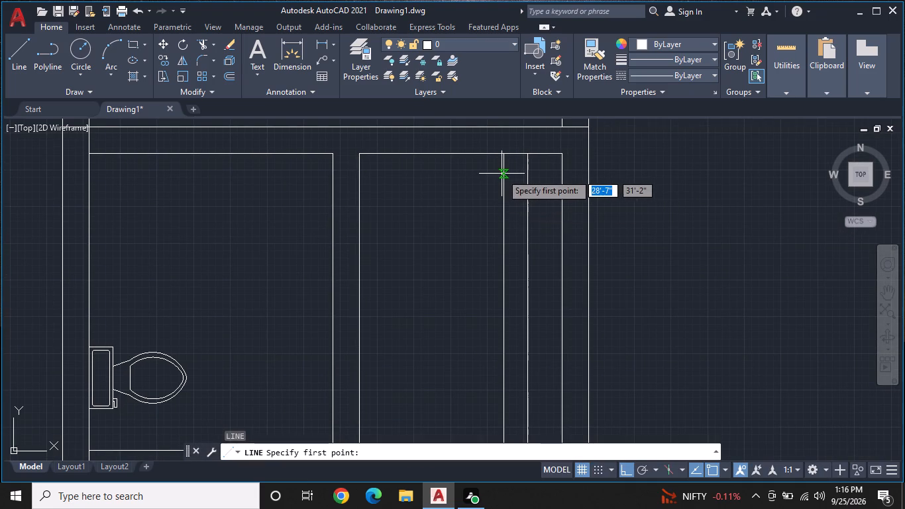
click(503, 164)
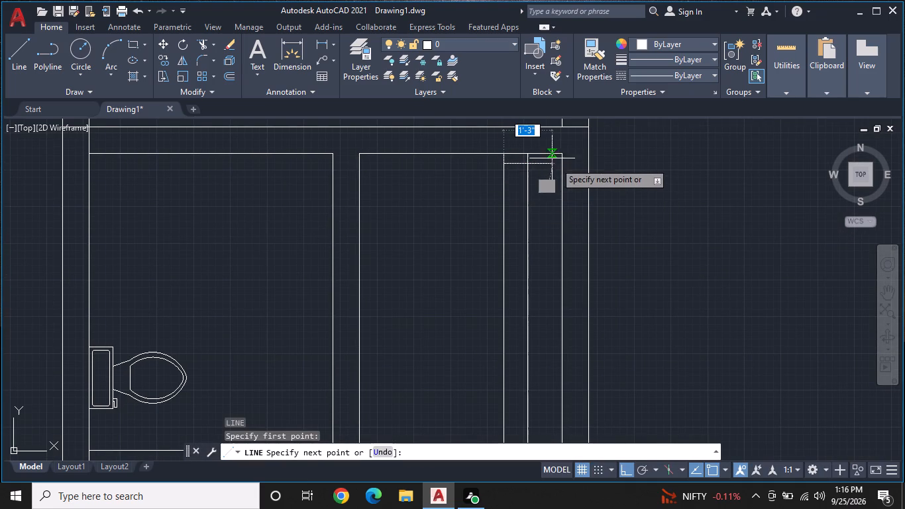
key(F8)
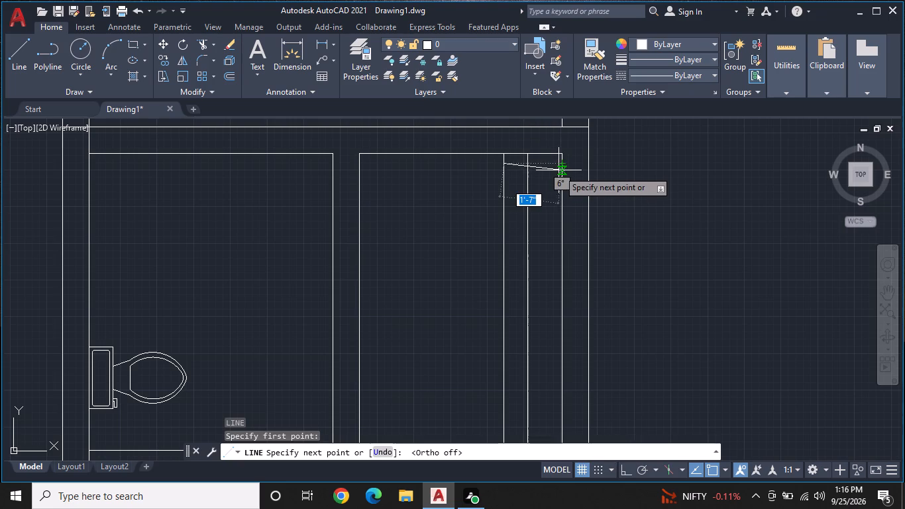
click(561, 170)
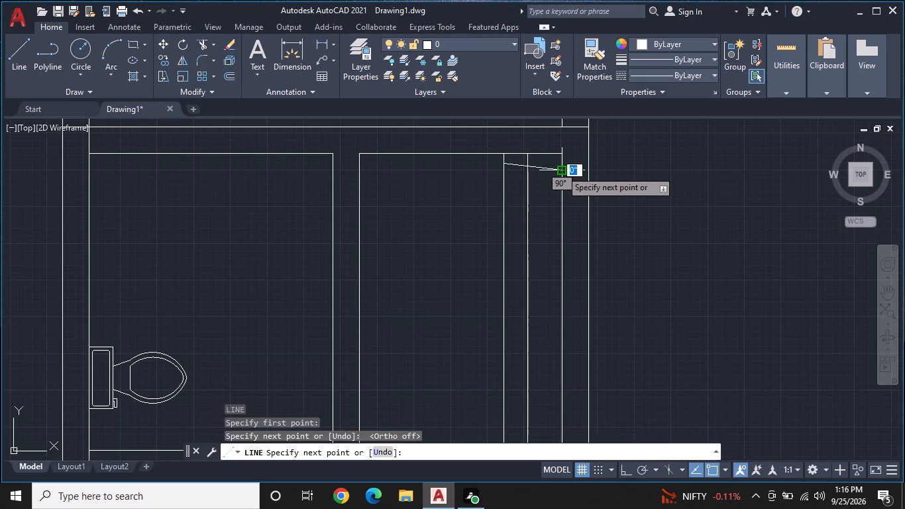
key(Escape)
Copy the slanted line as a fitted array of 18 items straight down the right wall, about 7'-11" to the horizontal line.
click(554, 170)
right_click(530, 190)
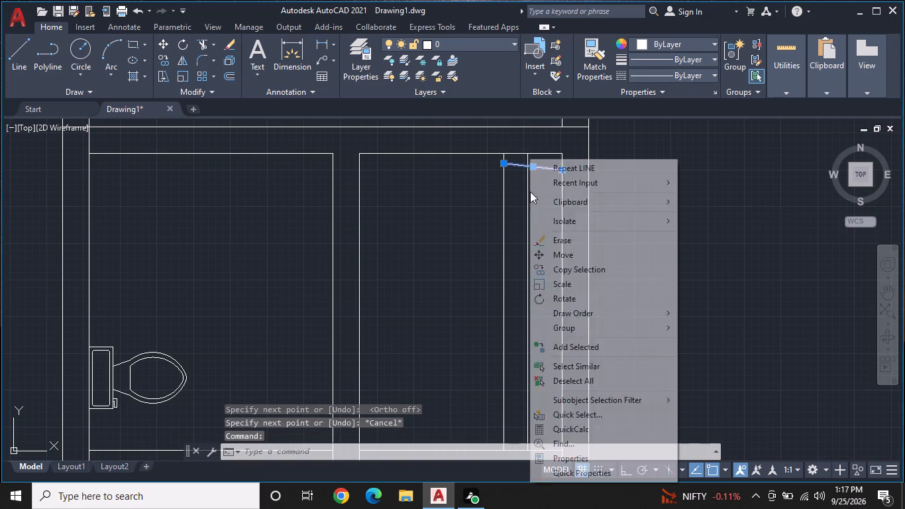
click(570, 272)
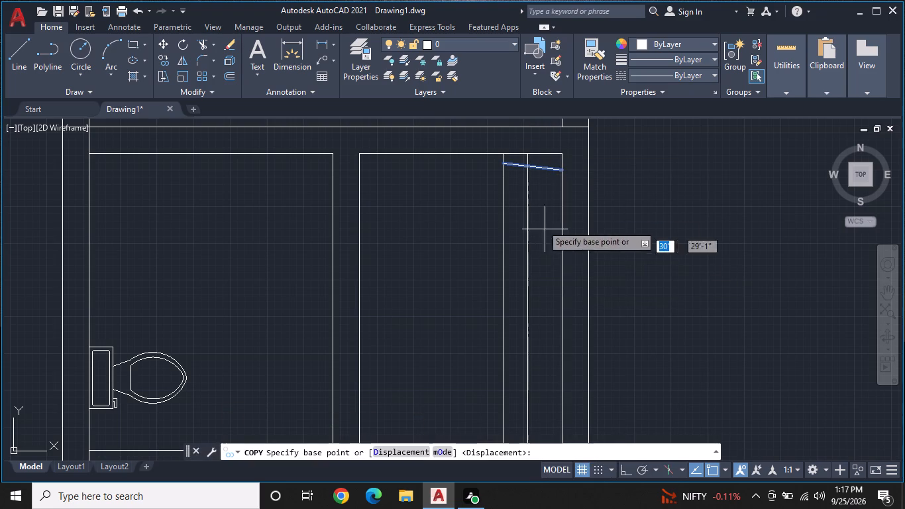
click(561, 174)
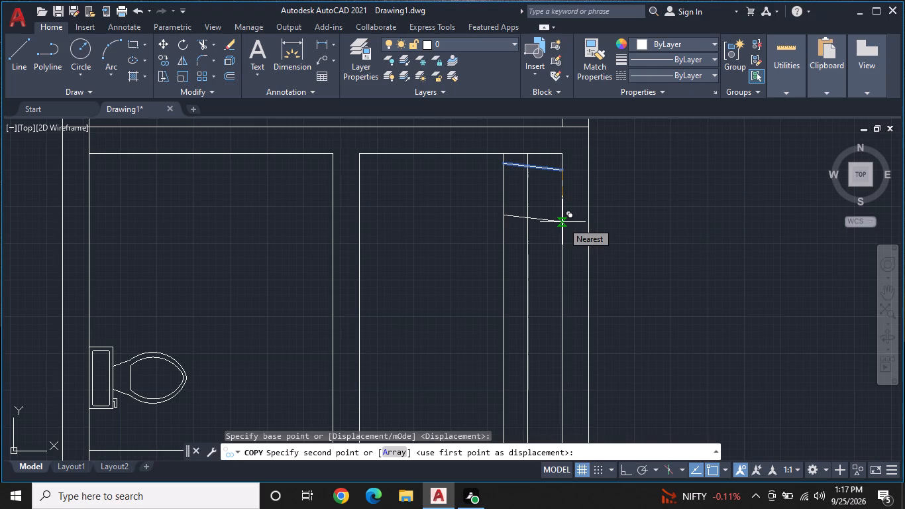
key(a)
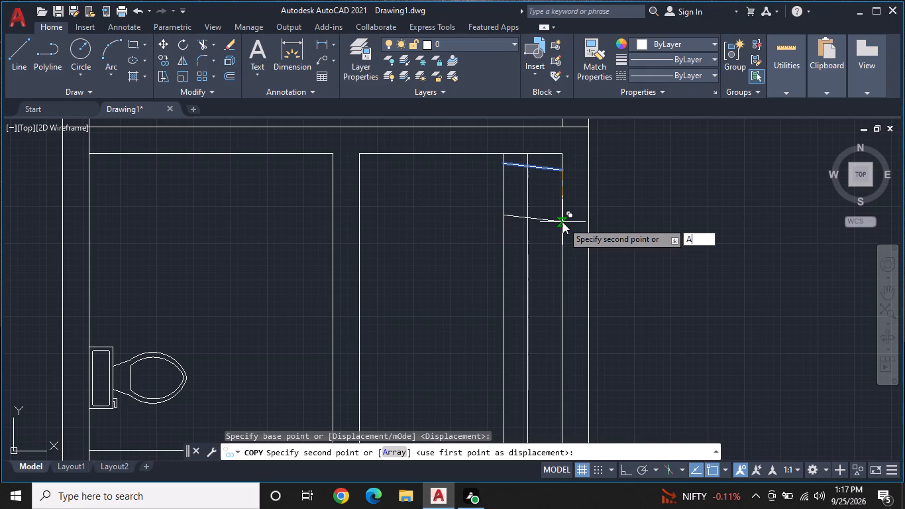
key(Return)
text(15)
key(BackSpace)
key(BackSpace)
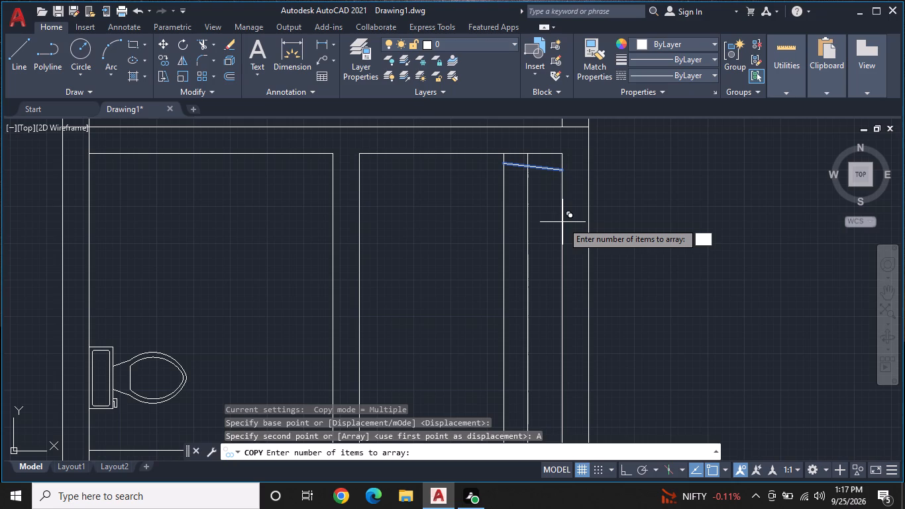
key(1)
key(8)
key(Return)
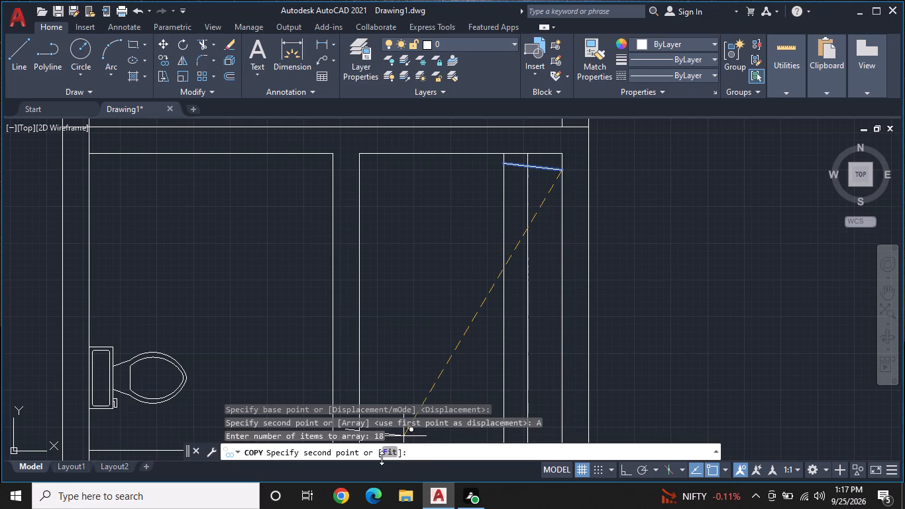
click(390, 452)
middle_drag(562, 349, 580, 291)
scroll(578, 301, up, 1)
scroll(560, 322, down, 2)
middle_drag(559, 346, 569, 277)
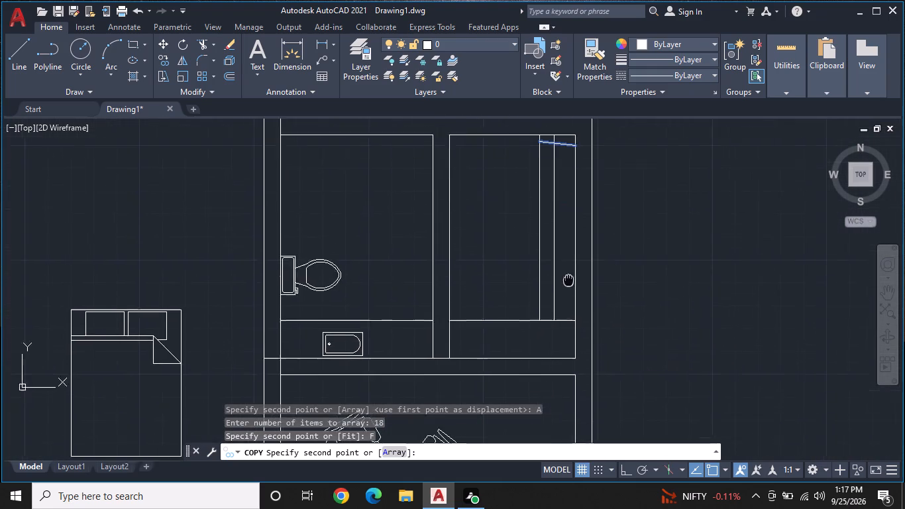
middle_drag(569, 277, 570, 273)
scroll(577, 282, up, 1)
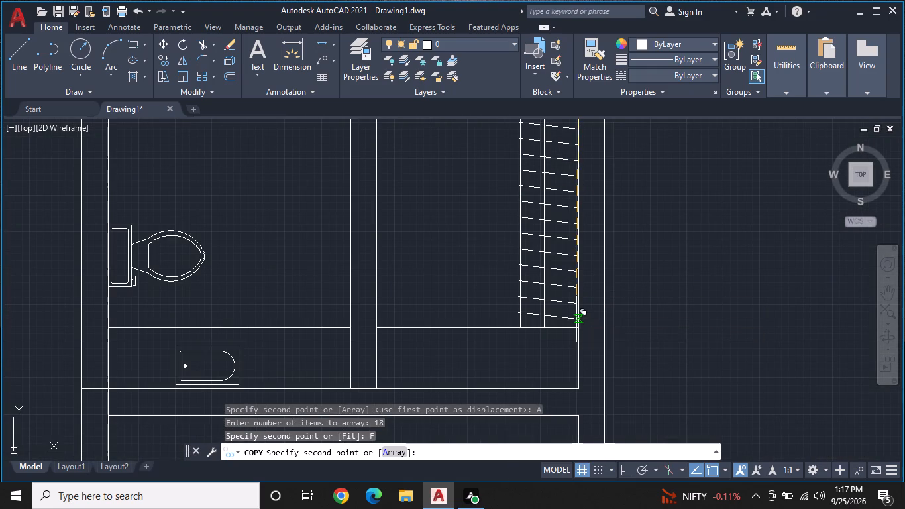
key(F8)
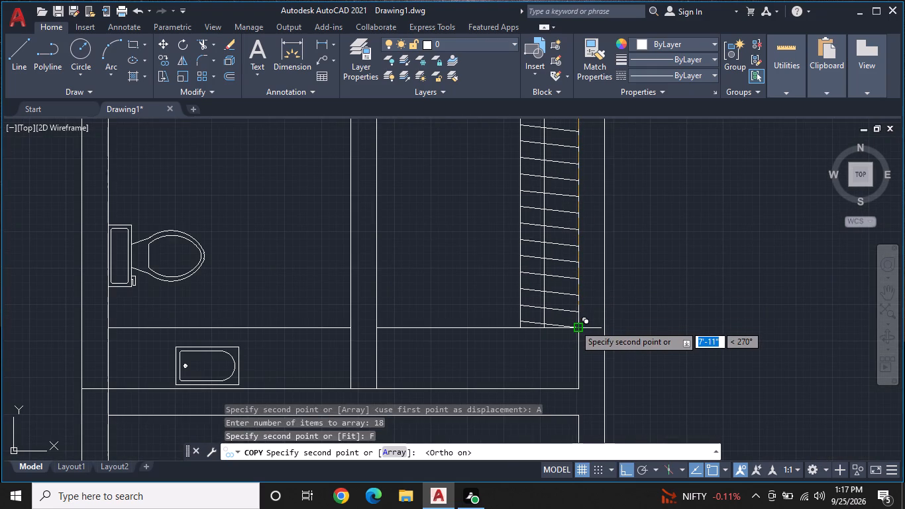
click(574, 325)
key(Escape)
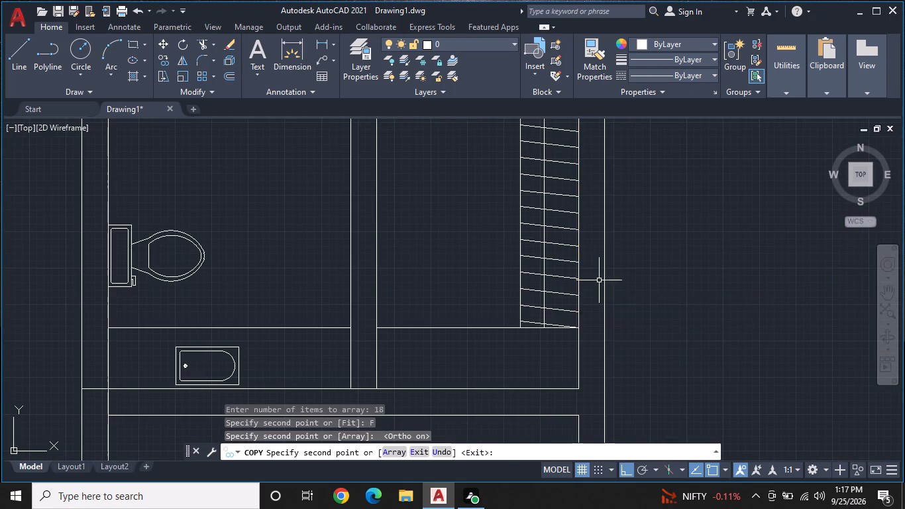
Draw a horizontal line midway along the bottom strip of the same room, from the partition wall to the right wall.
scroll(599, 280, down, 1)
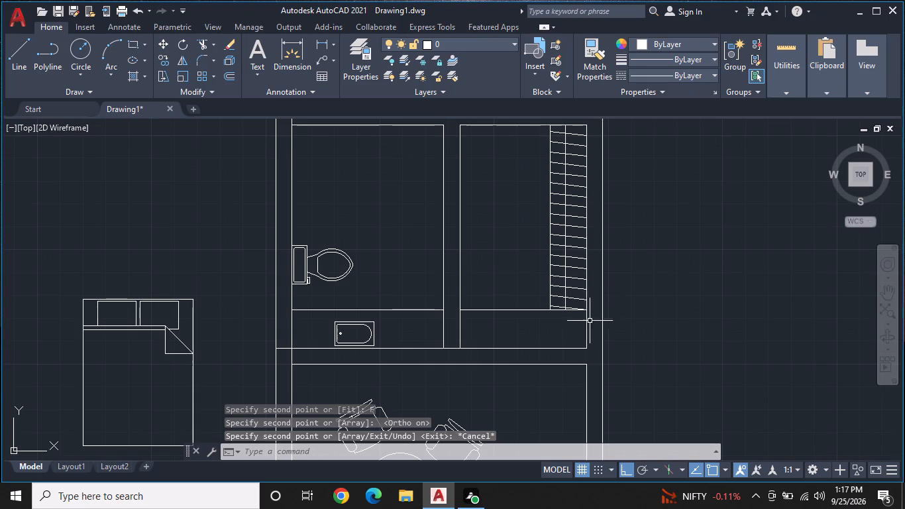
middle_drag(590, 321, 612, 289)
text(L)
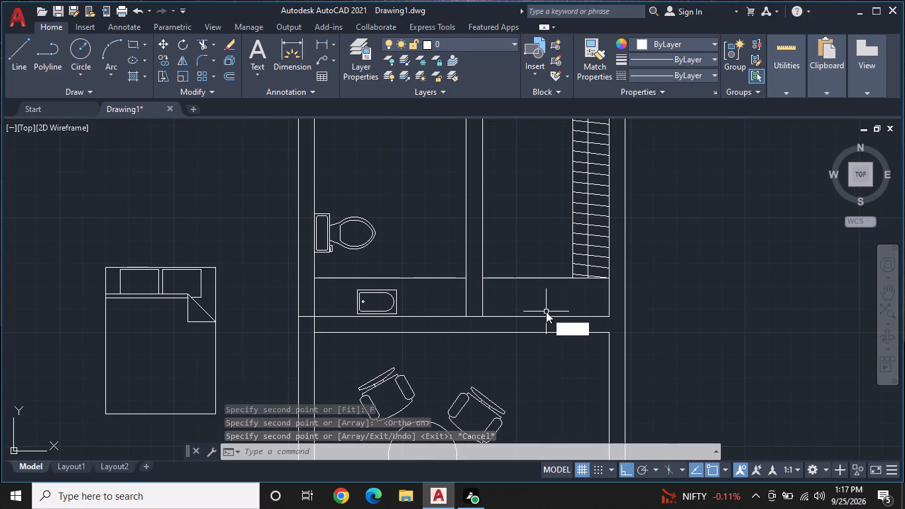
key(space)
click(484, 299)
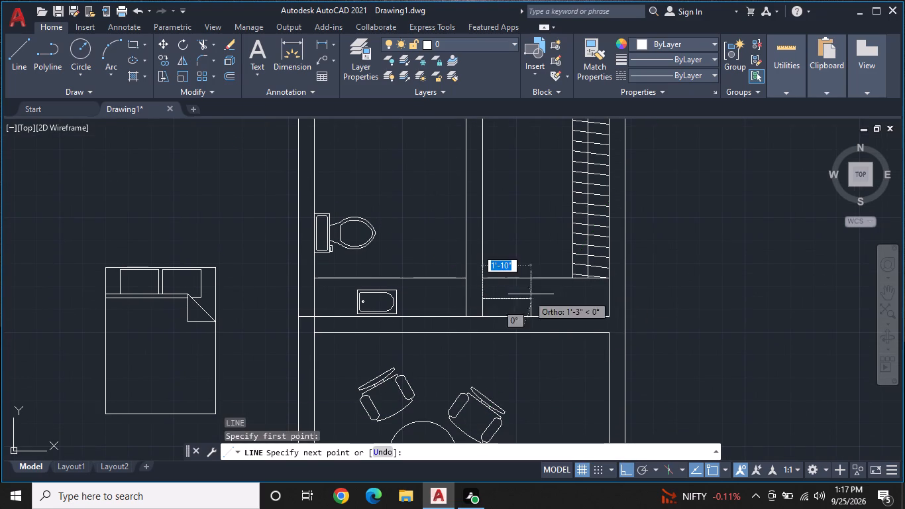
click(606, 296)
key(Escape)
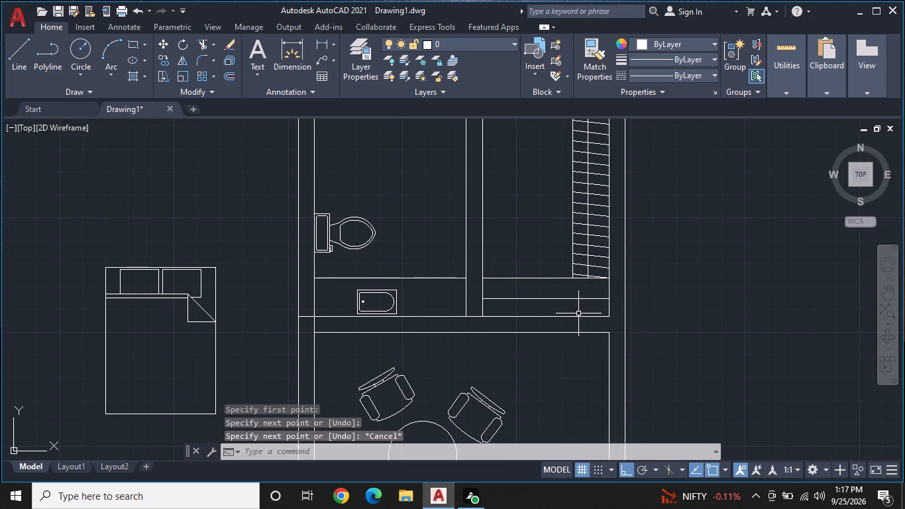
With Ortho off, draw a slanted line about 1'-8" long across the bottom strip near the partition wall.
middle_drag(581, 310, 588, 302)
text(L)
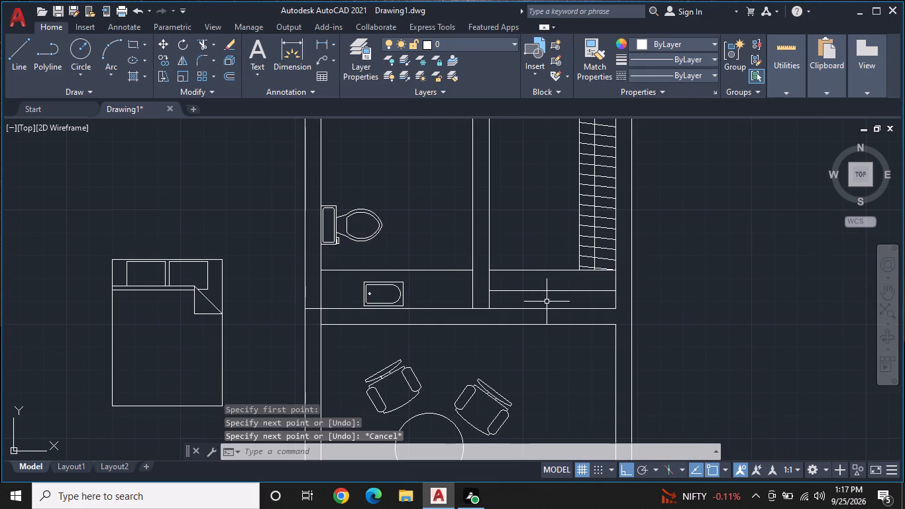
key(space)
scroll(539, 306, up, 1)
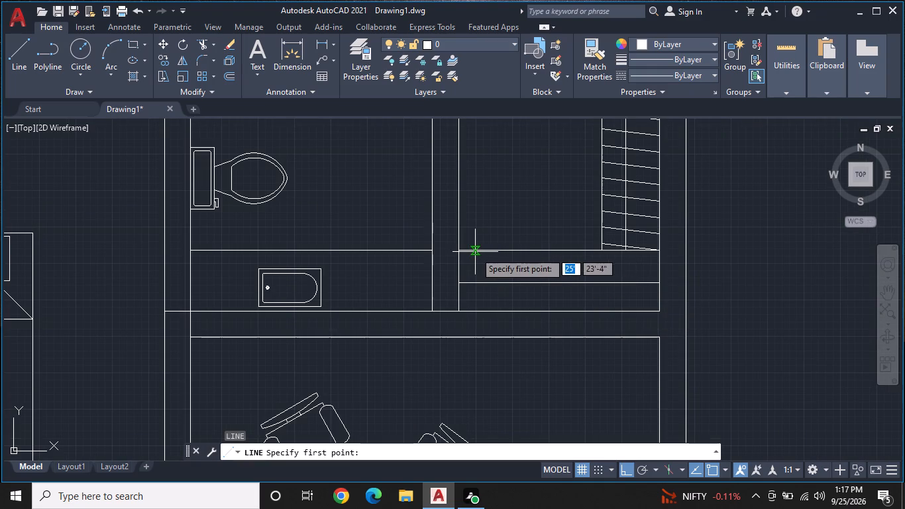
click(472, 248)
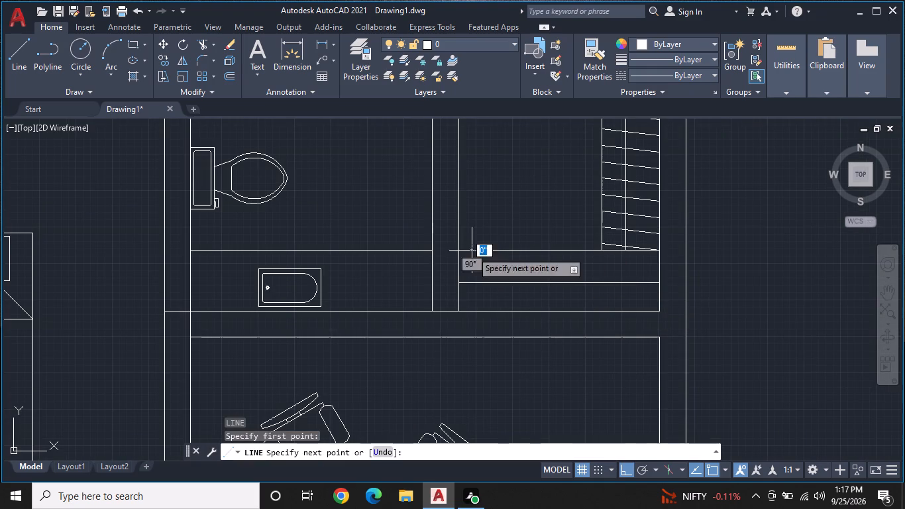
key(F8)
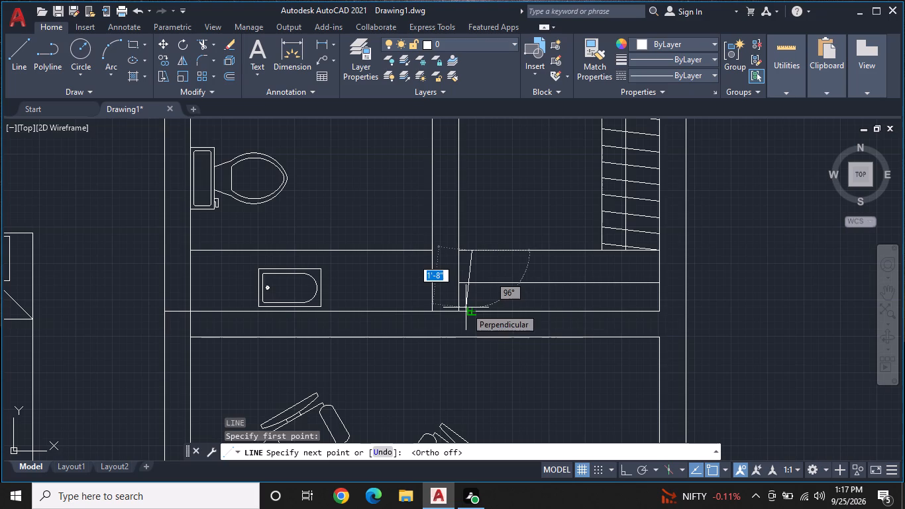
scroll(466, 308, up, 1)
click(464, 313)
key(Escape)
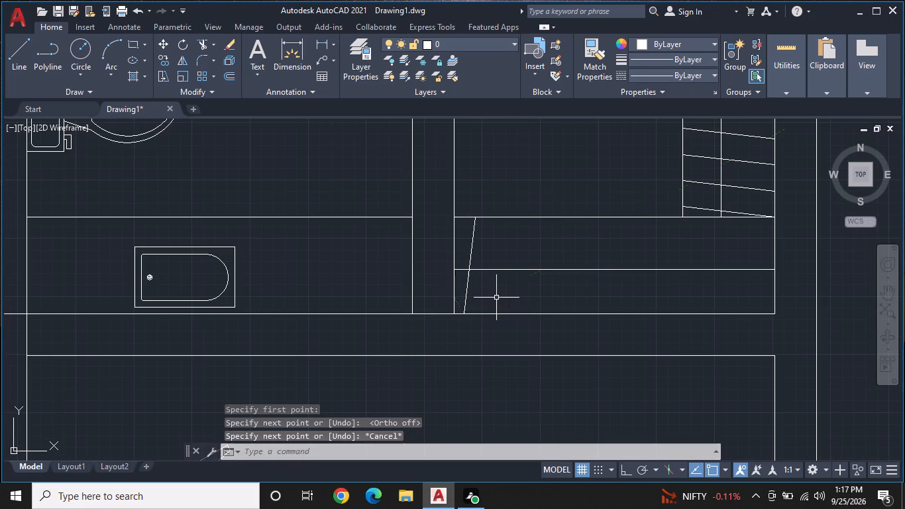
Copy the slanted line in the bottom strip as a fitted array of 18 items, about 5'-7" horizontally to the right wall.
click(466, 286)
right_click(480, 291)
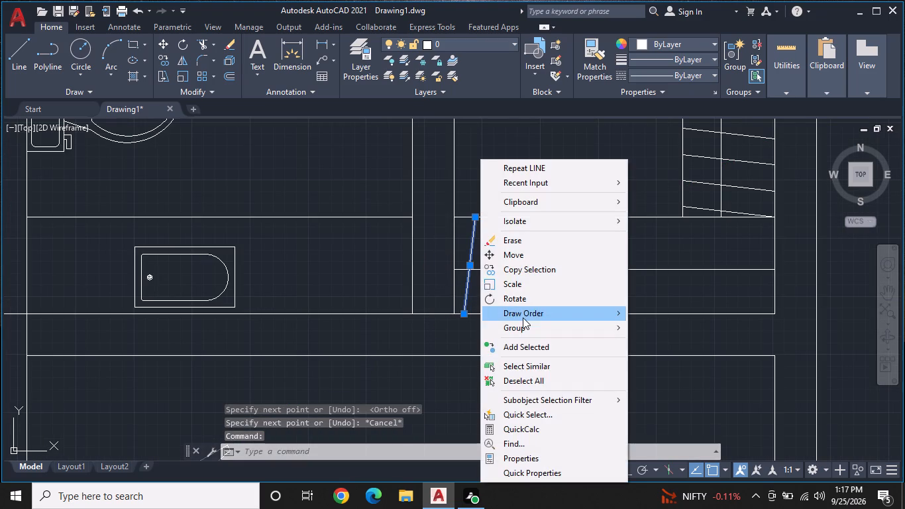
click(538, 269)
double_click(460, 317)
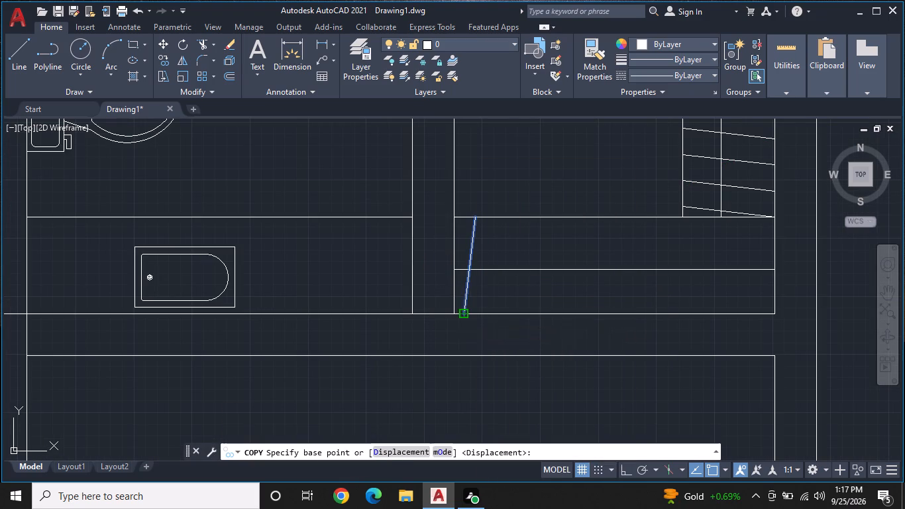
text(A)
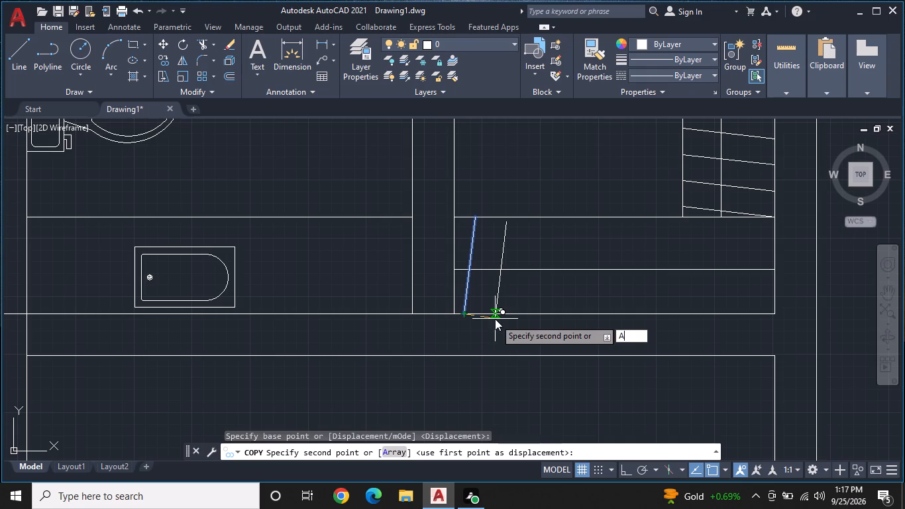
key(space)
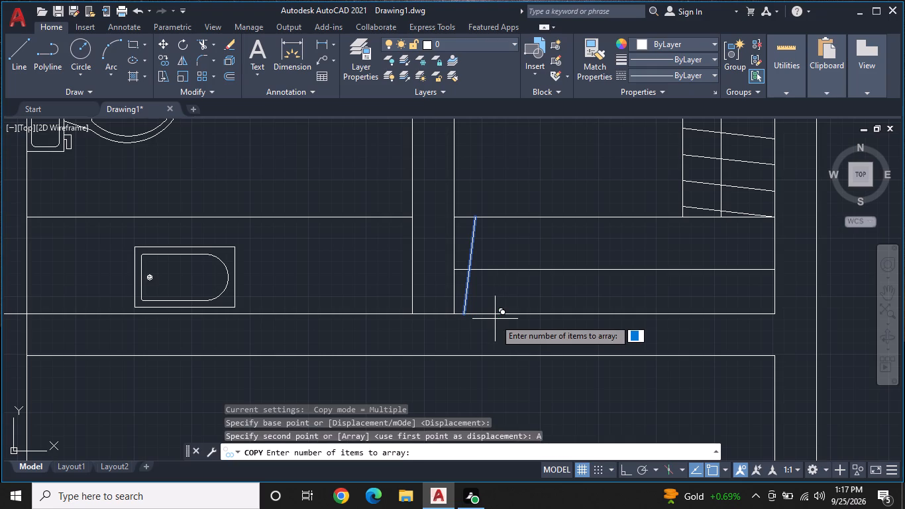
text(18)
key(Return)
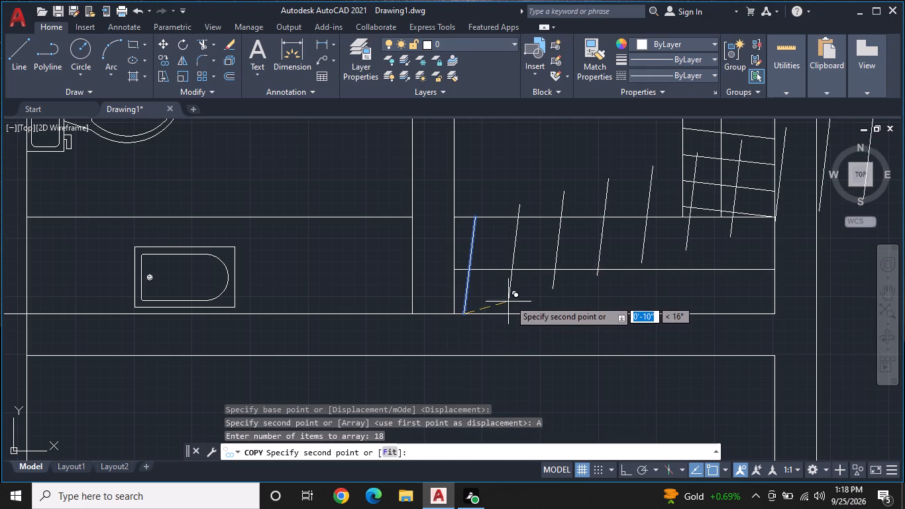
key(ctrl+z)
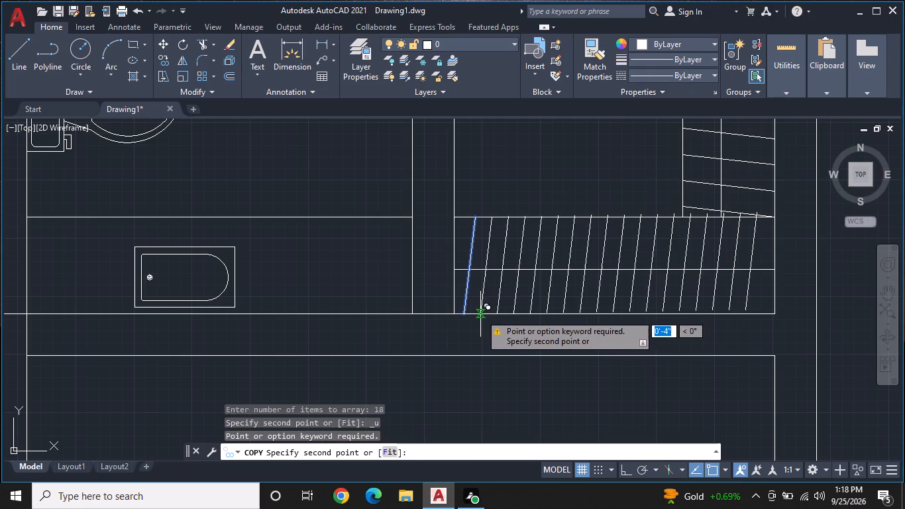
click(391, 455)
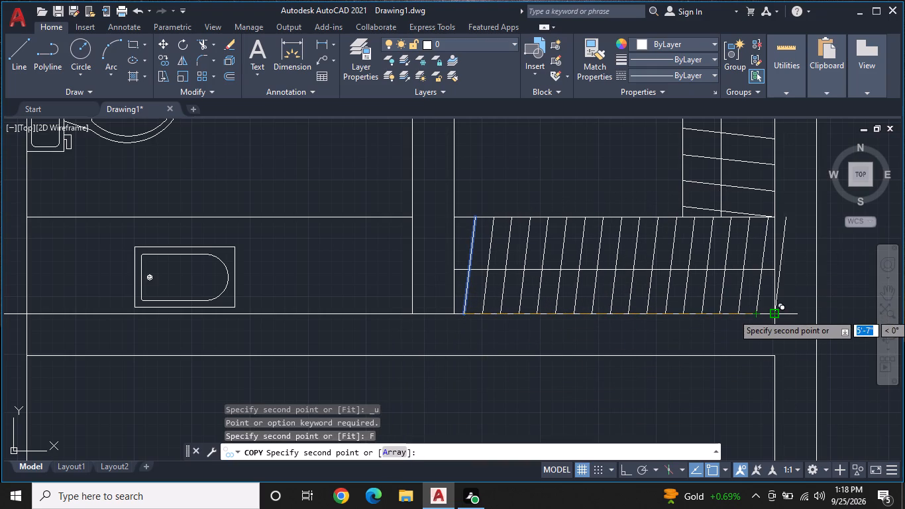
click(774, 313)
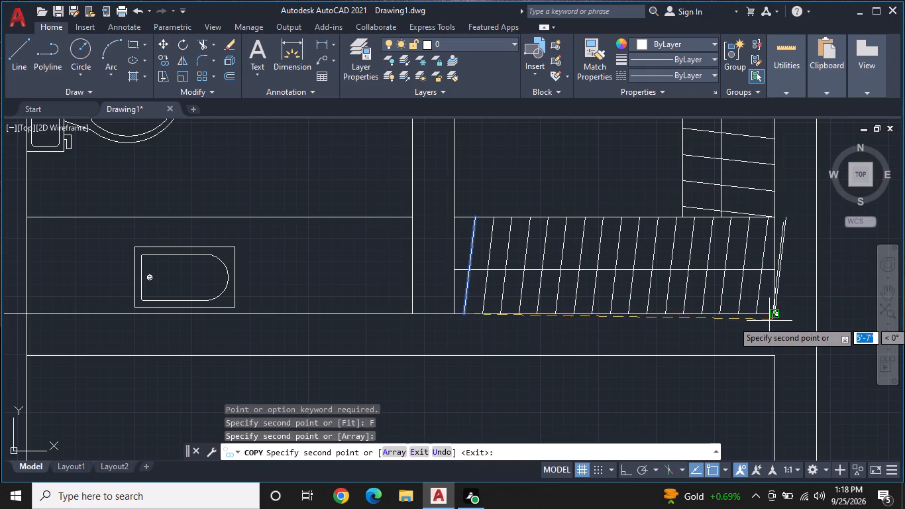
key(Escape)
Erase the last slanted copy that sticks out past the right wall of the bottom strip.
click(781, 251)
right_click(781, 251)
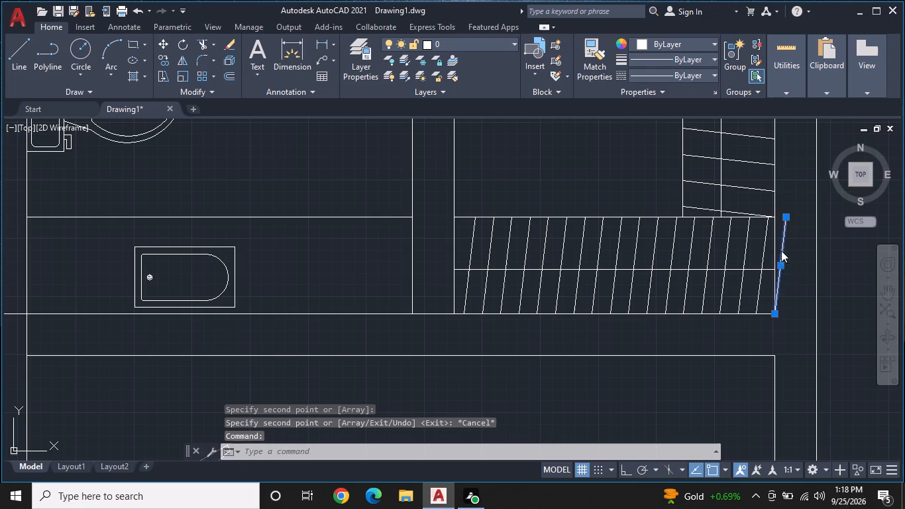
click(787, 243)
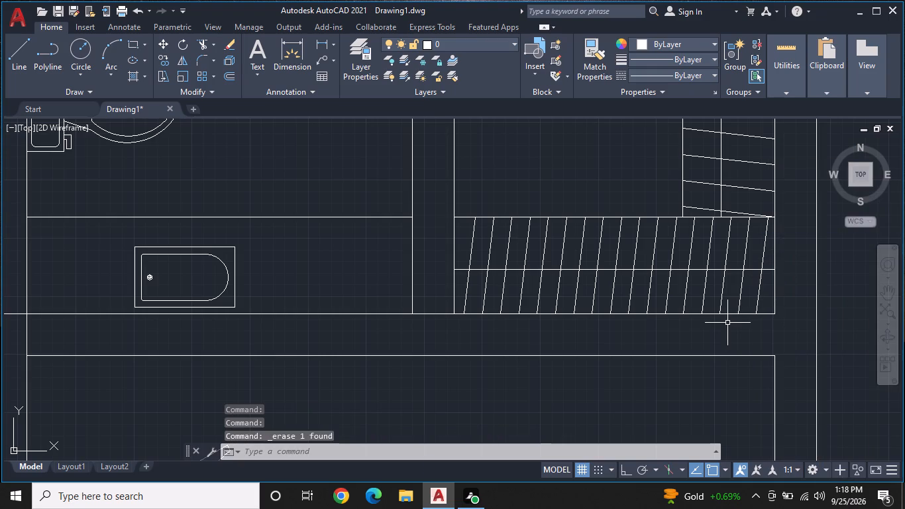
key(Escape)
With Ortho on, draw a 3' horizontal line and a 3' line straight up from its right end, above the toilet.
scroll(727, 323, down, 2)
middle_drag(718, 282, 633, 318)
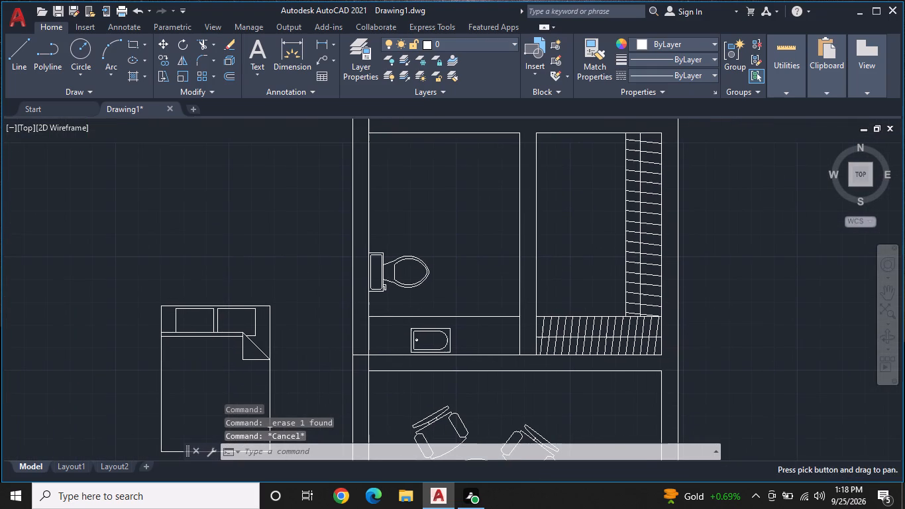
middle_drag(622, 286, 625, 296)
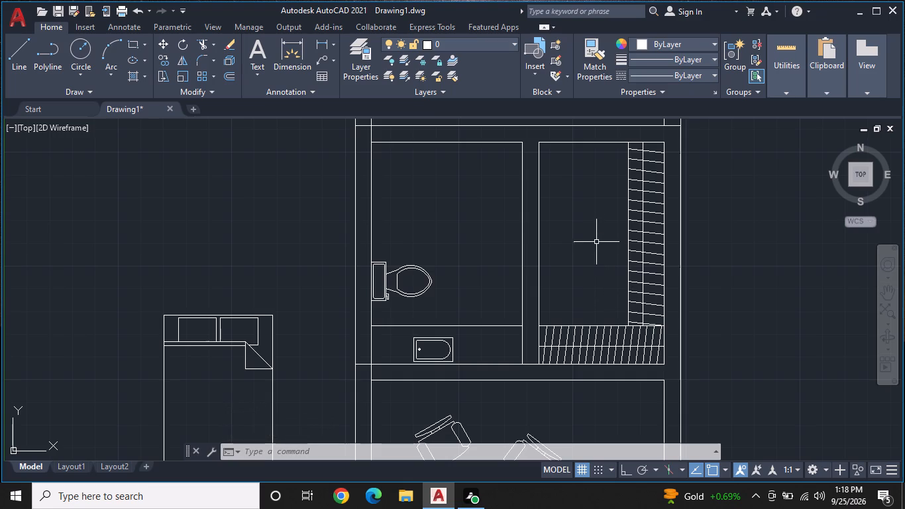
middle_drag(596, 242, 612, 272)
middle_drag(564, 300, 592, 298)
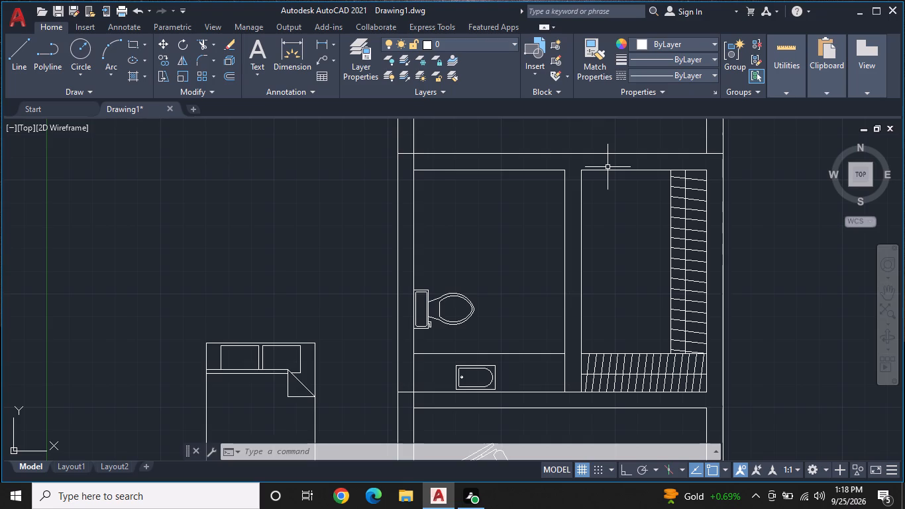
middle_drag(607, 205, 619, 199)
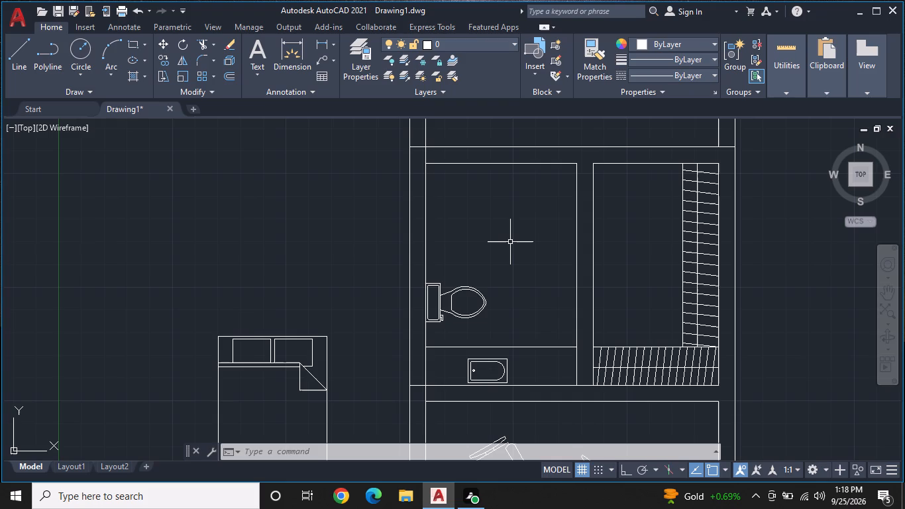
text(L)
key(space)
click(476, 248)
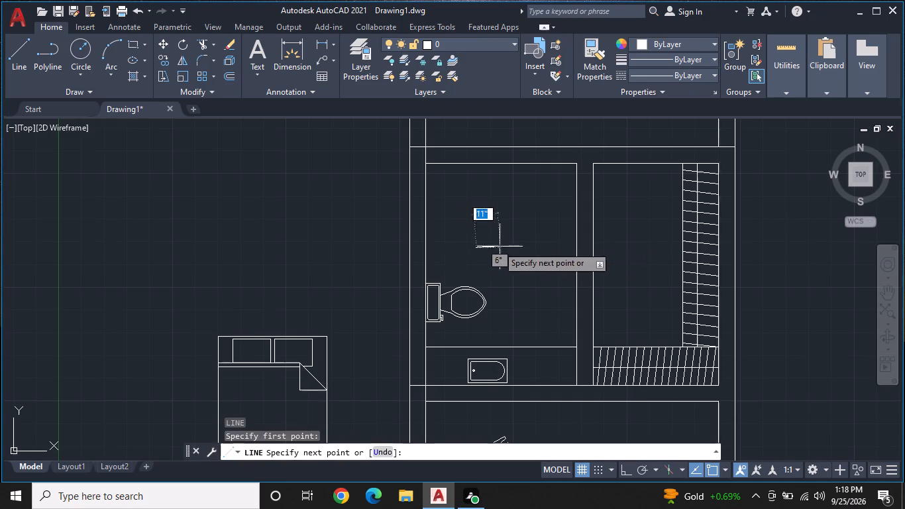
key(F8)
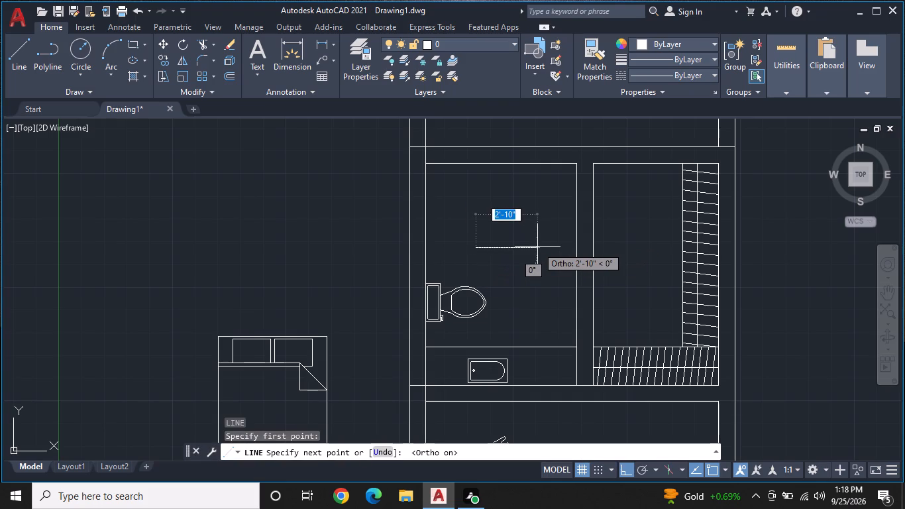
text(3')
key(Return)
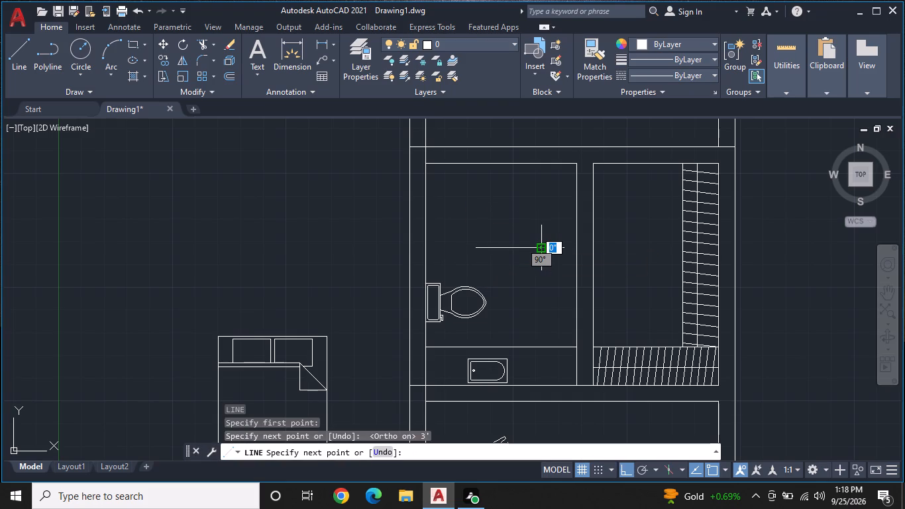
text(3')
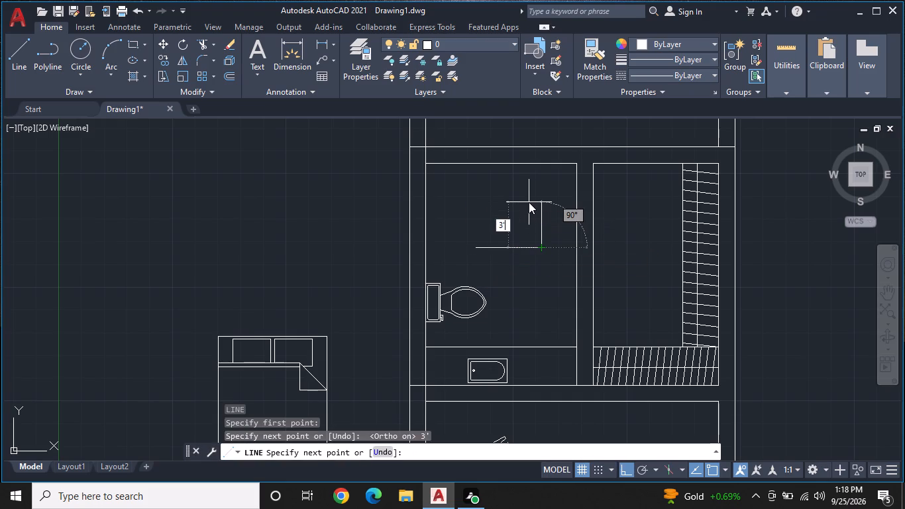
key(Return)
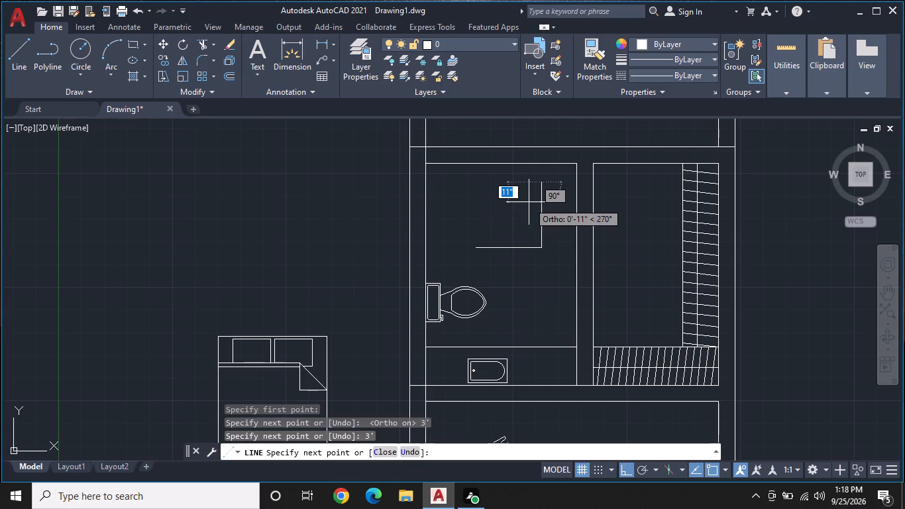
key(Escape)
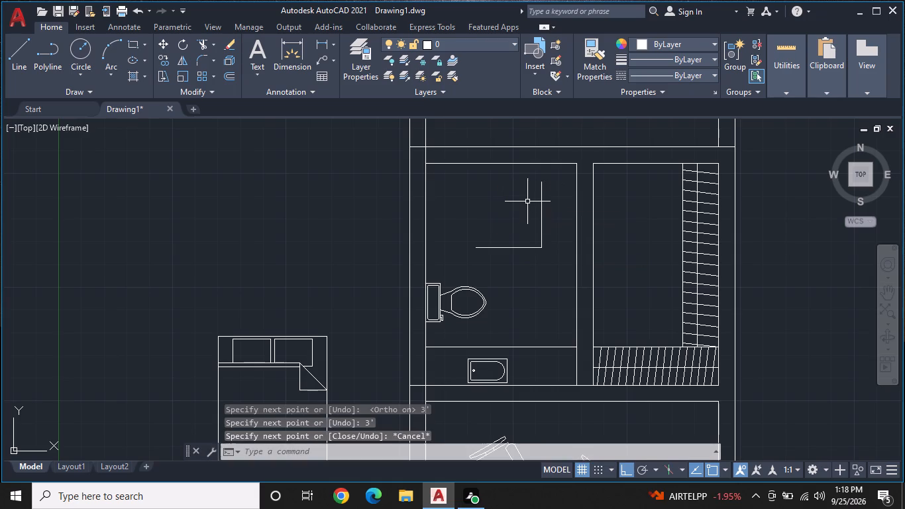
Draw a Start, End, Direction arc from the vertical line's top to the horizontal line's left end, with its start tangent at 180°.
click(110, 74)
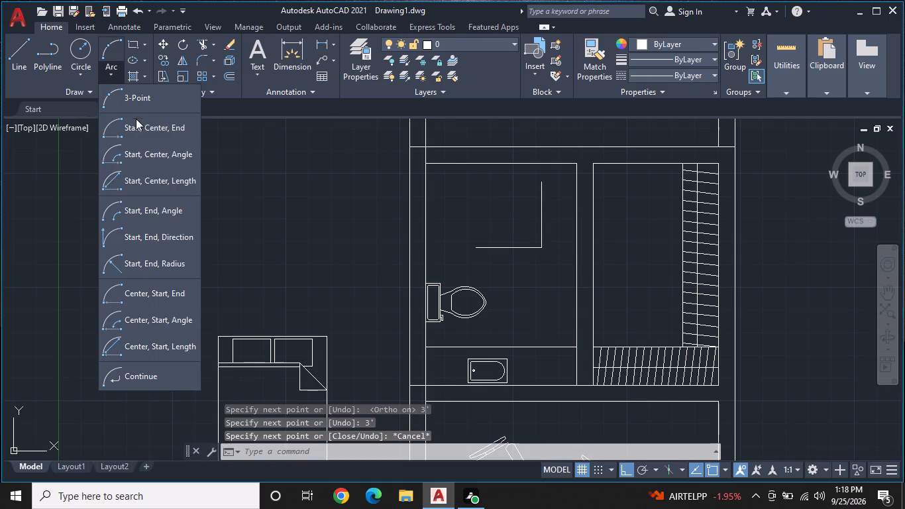
click(169, 236)
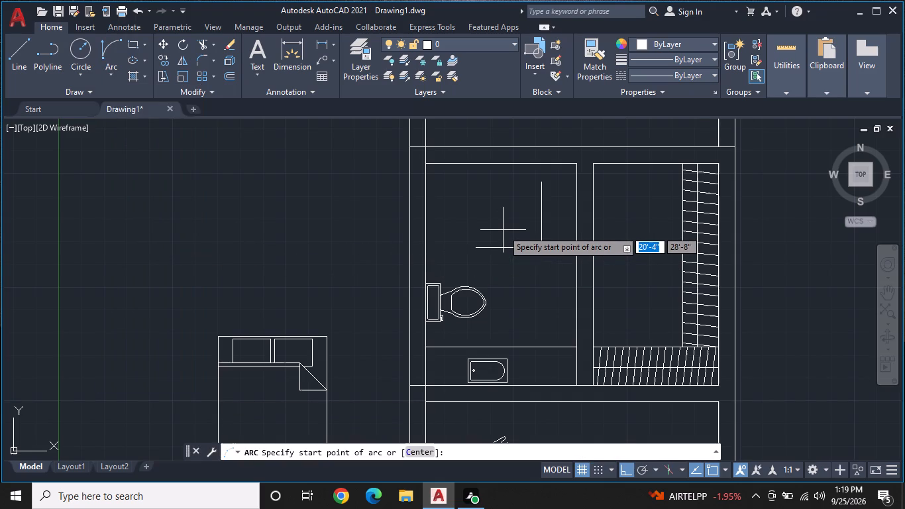
click(542, 183)
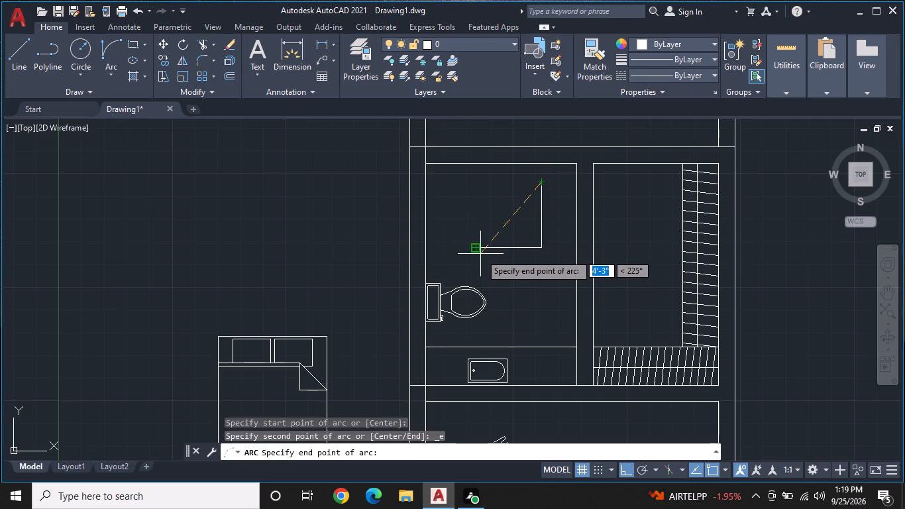
click(476, 247)
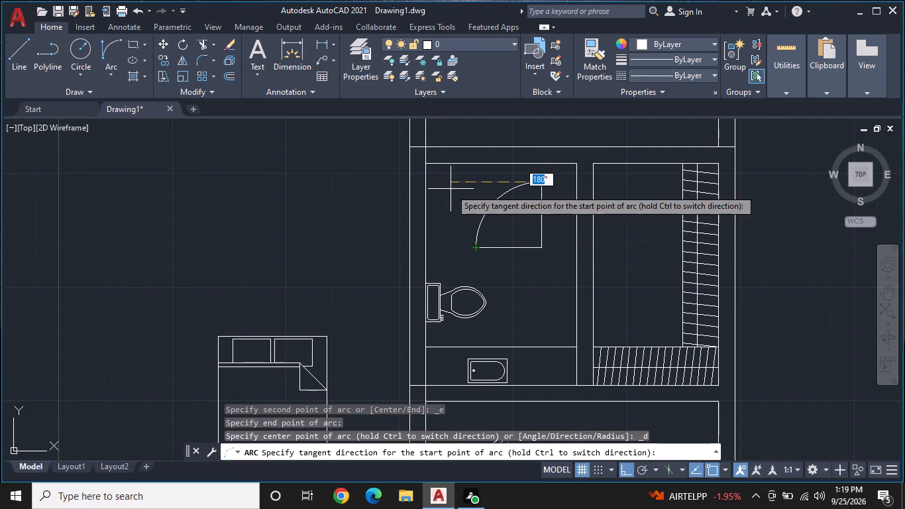
click(451, 189)
key(Escape)
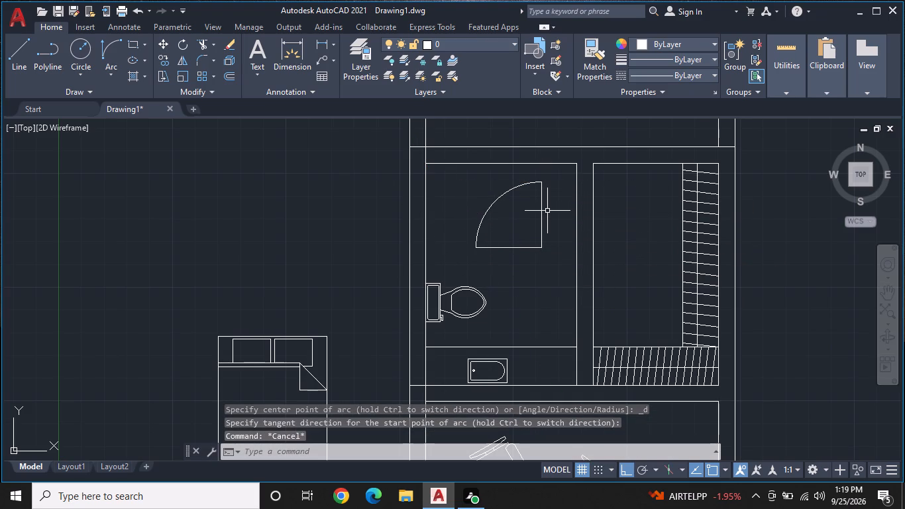
Offset the vertical door line 1" toward the inside of the arc.
key(o)
scroll(547, 223, up, 1)
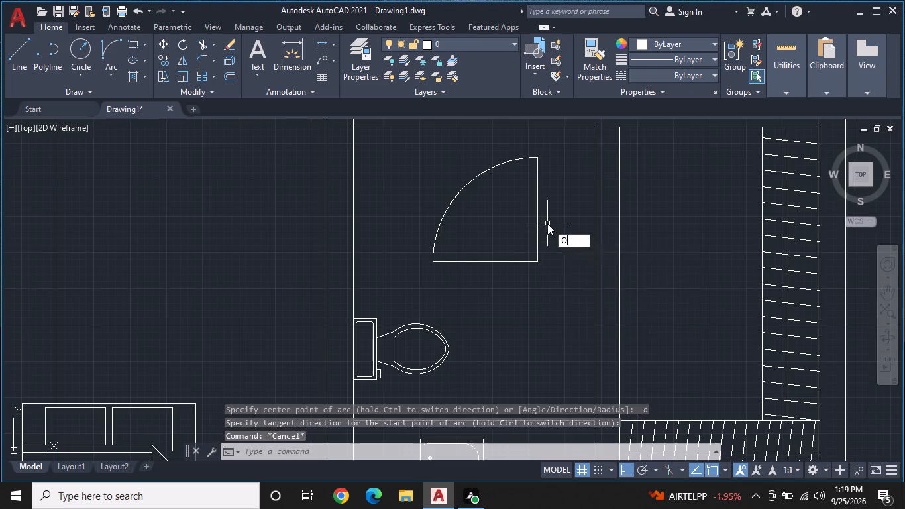
text(F)
key(space)
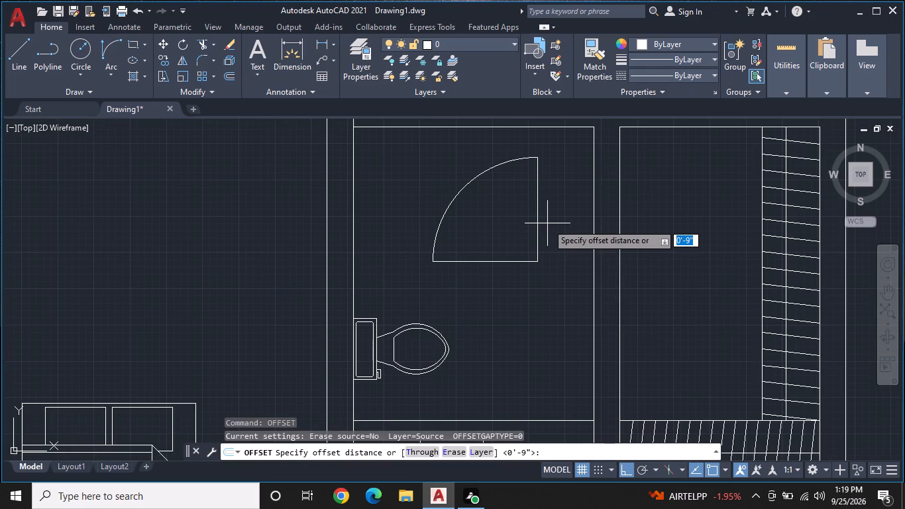
text(1")
key(Return)
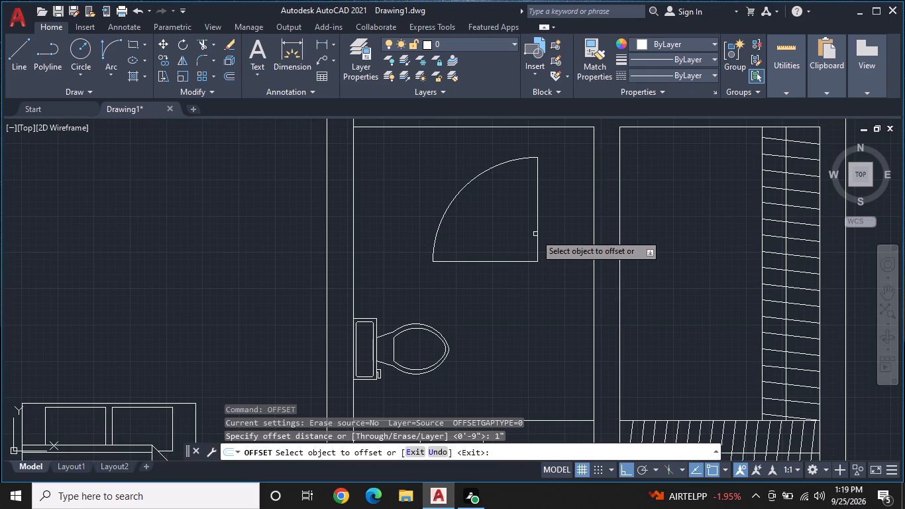
click(537, 219)
click(515, 223)
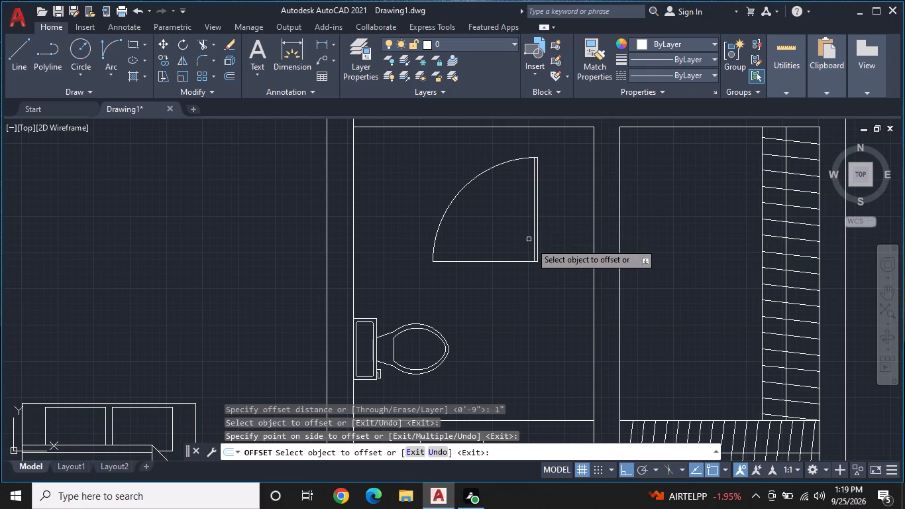
middle_drag(537, 255, 582, 236)
key(Escape)
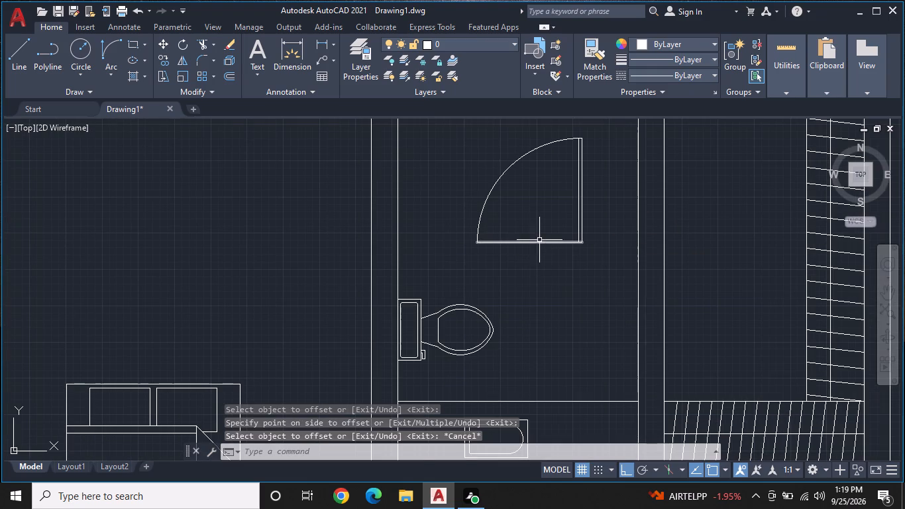
Erase the horizontal construction line at the base of the door symbol.
click(539, 240)
click(539, 248)
right_click(539, 248)
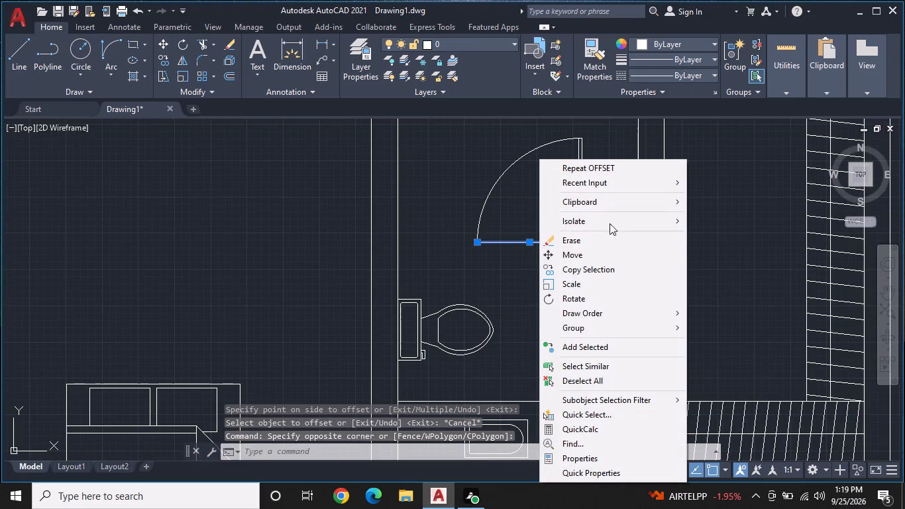
click(613, 240)
Extend the toilet room's top wall line across the partition wall to the partition's far face.
middle_drag(580, 213, 580, 281)
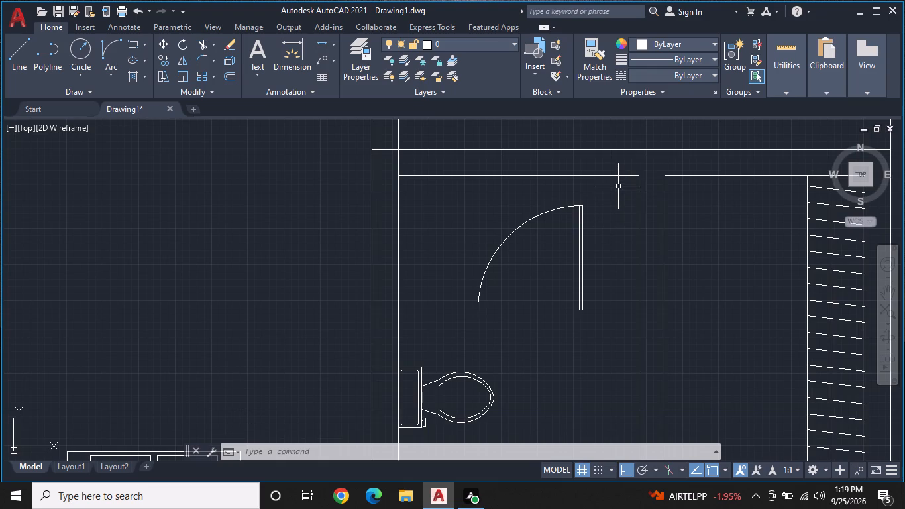
text(EX)
key(space)
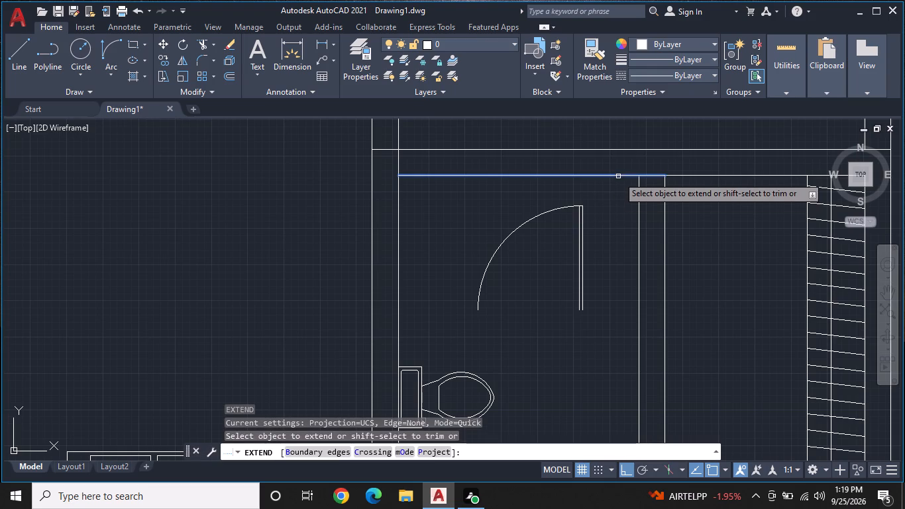
click(618, 176)
key(Escape)
Rotate the door symbol in the toilet room 90° counterclockwise about the base of its leaf.
click(594, 312)
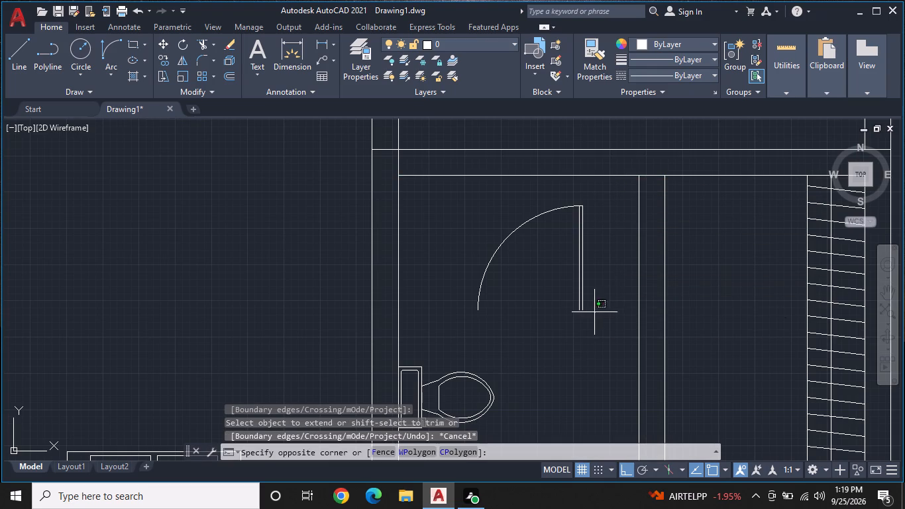
click(496, 240)
right_click(513, 242)
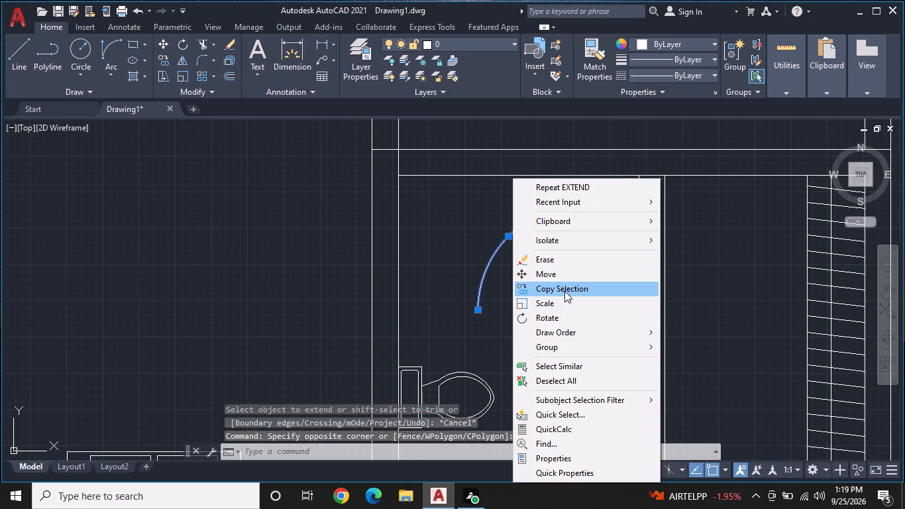
click(566, 321)
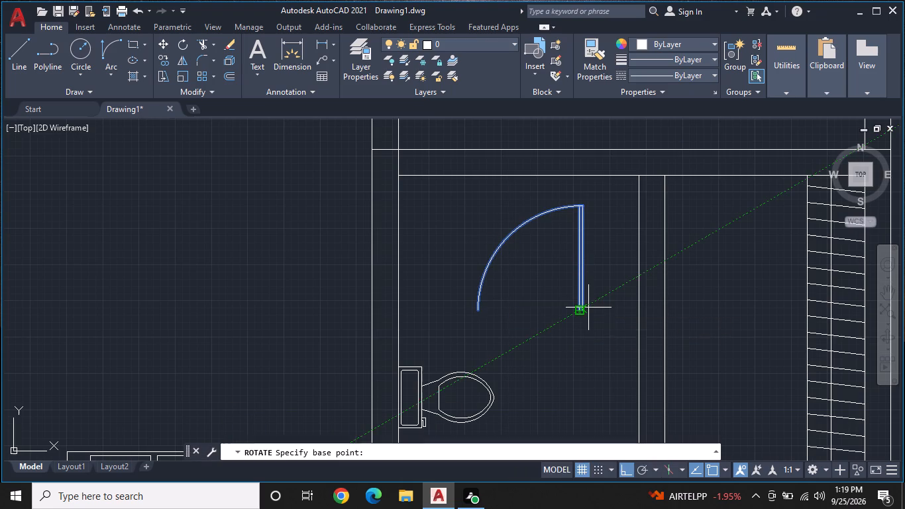
scroll(588, 308, up, 2)
click(570, 318)
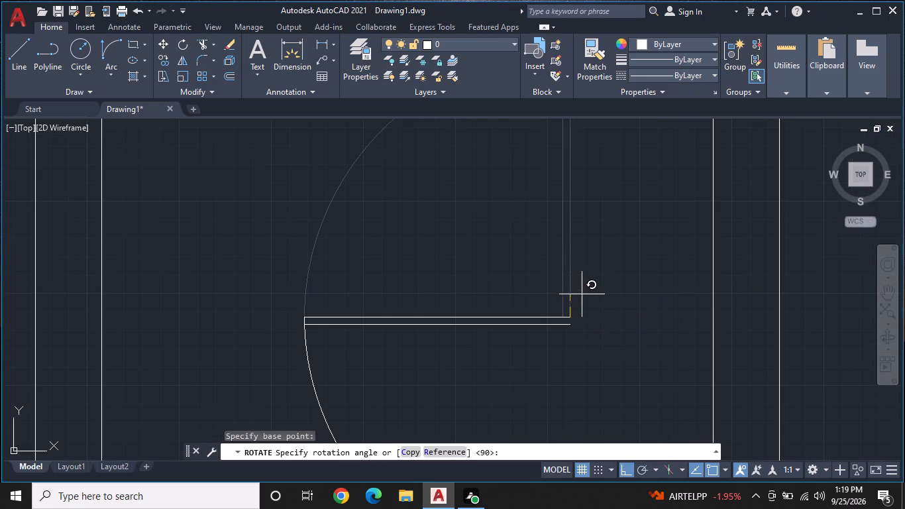
click(586, 246)
scroll(598, 283, down, 3)
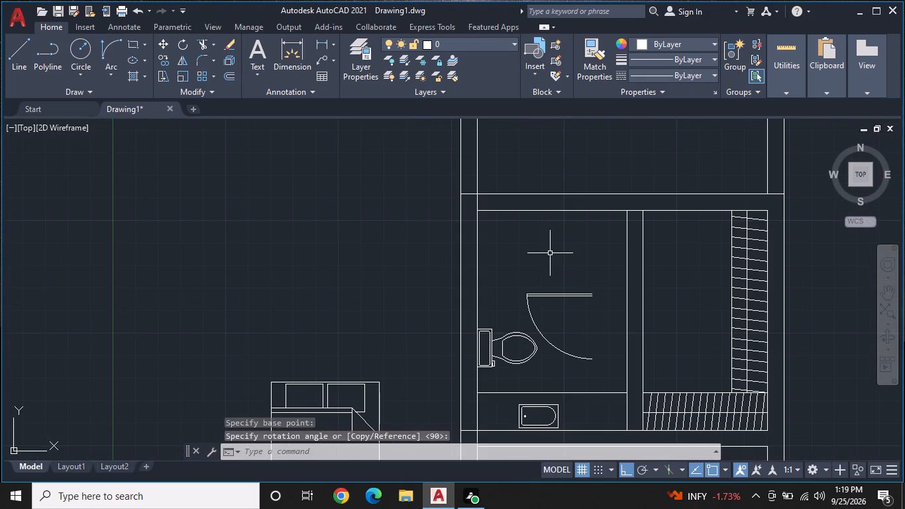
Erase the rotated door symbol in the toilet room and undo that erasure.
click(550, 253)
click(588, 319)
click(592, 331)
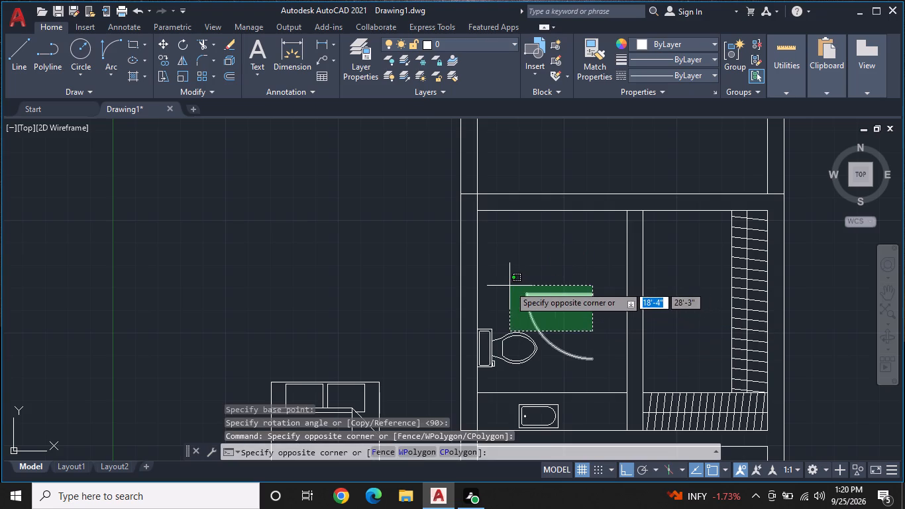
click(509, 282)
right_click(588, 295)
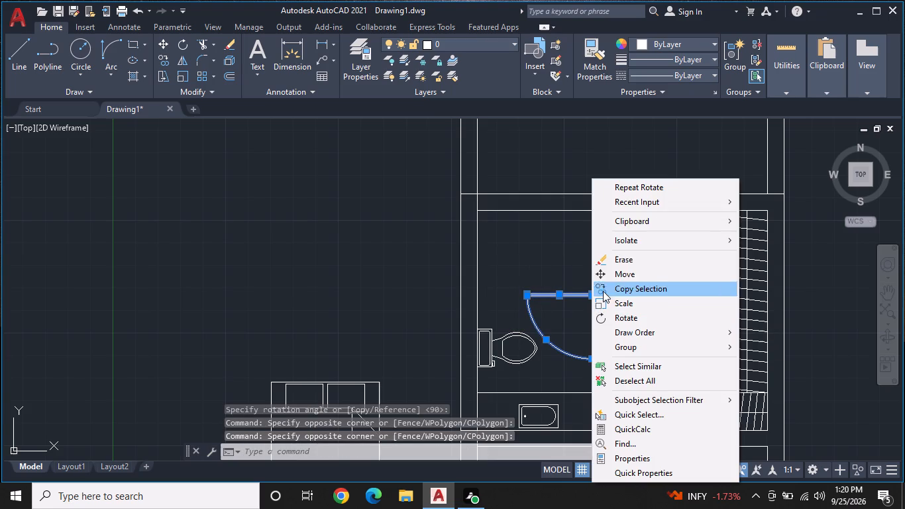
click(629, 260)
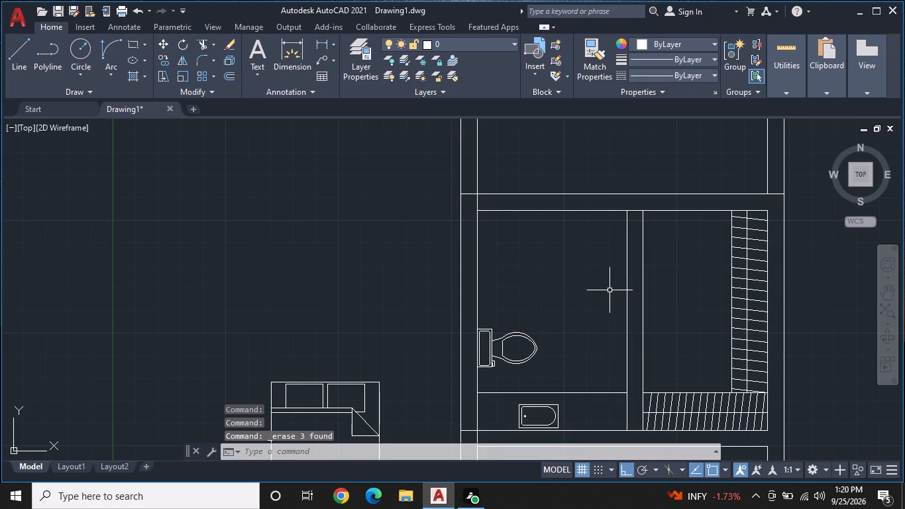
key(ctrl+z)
Move the door symbol by its leaf's free right end to the corner where the top wall line meets the partition's far face, with Ortho off.
click(614, 311)
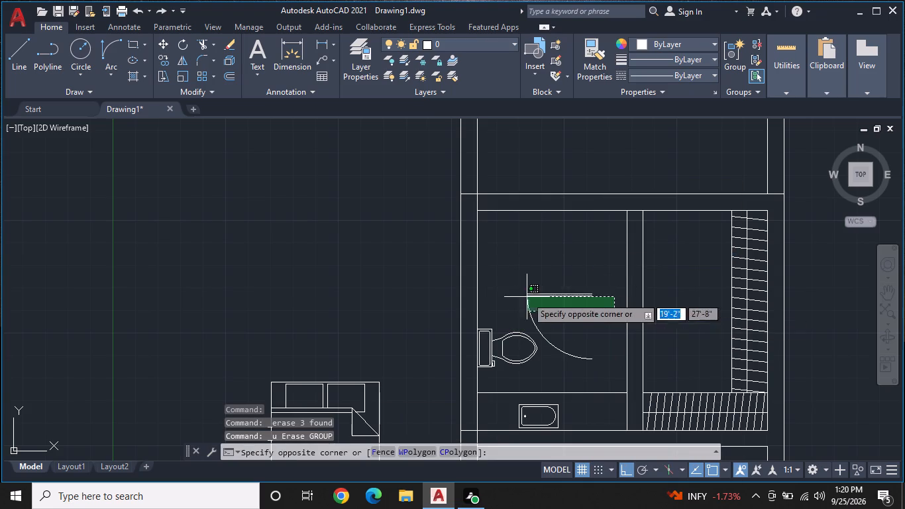
click(506, 276)
right_click(523, 265)
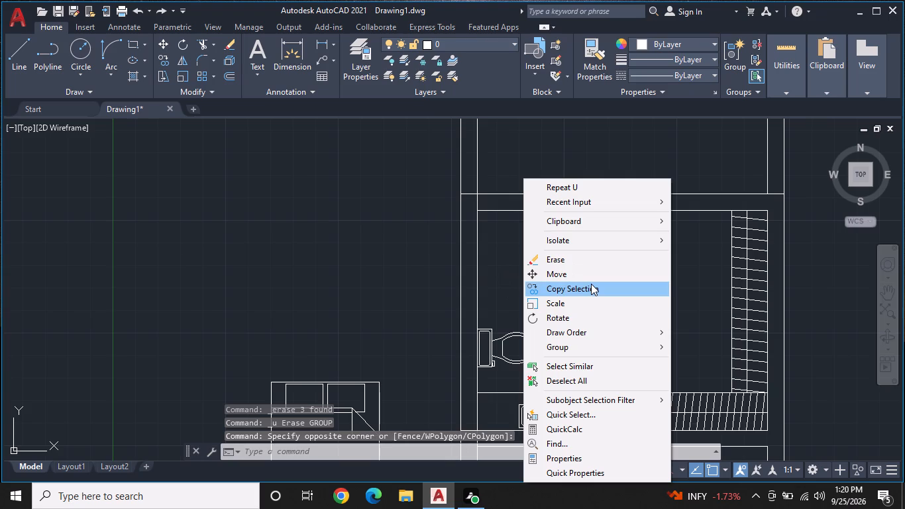
click(592, 276)
scroll(596, 292, up, 3)
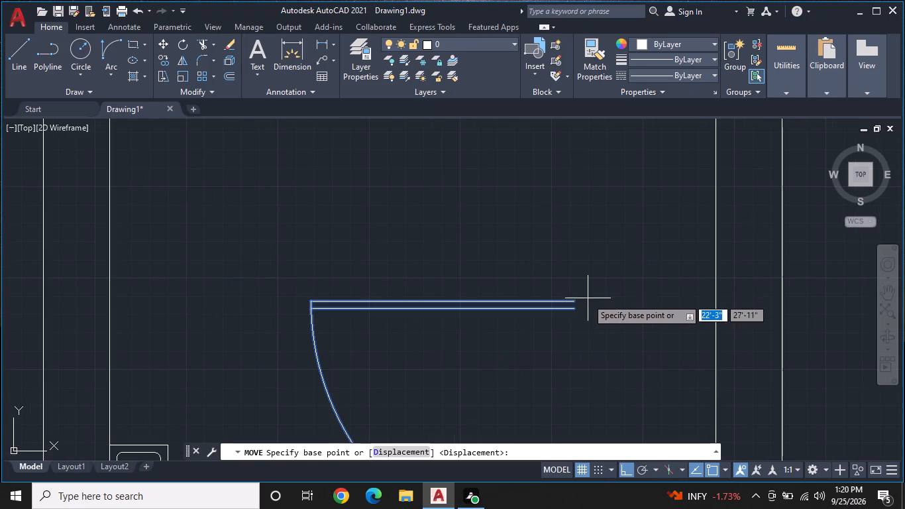
click(571, 301)
scroll(620, 244, down, 3)
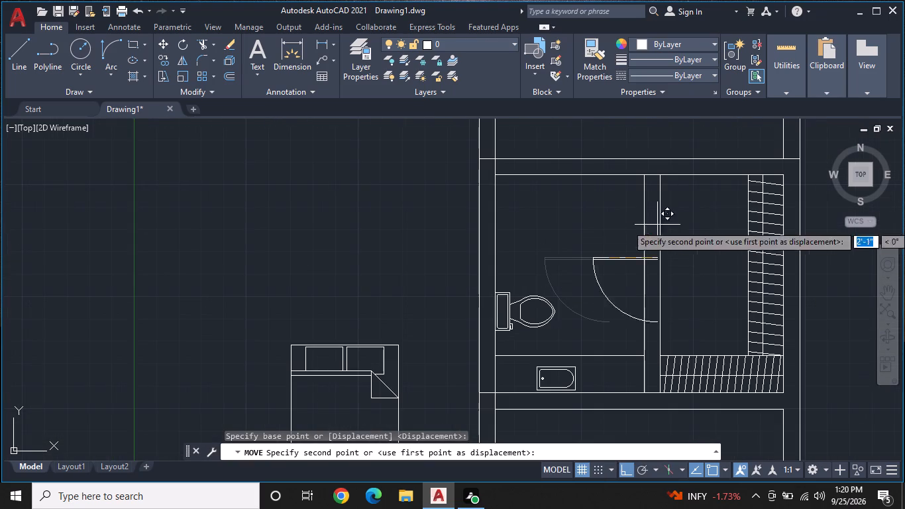
key(F8)
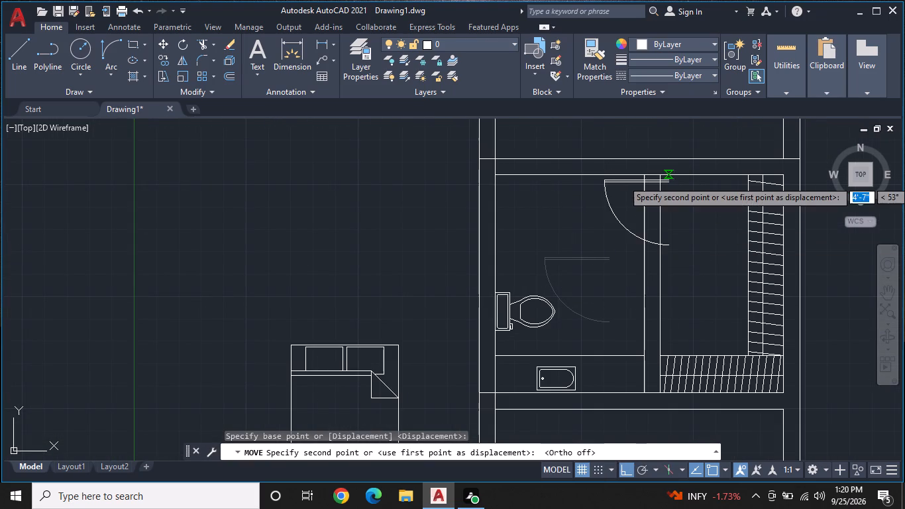
scroll(668, 180, up, 2)
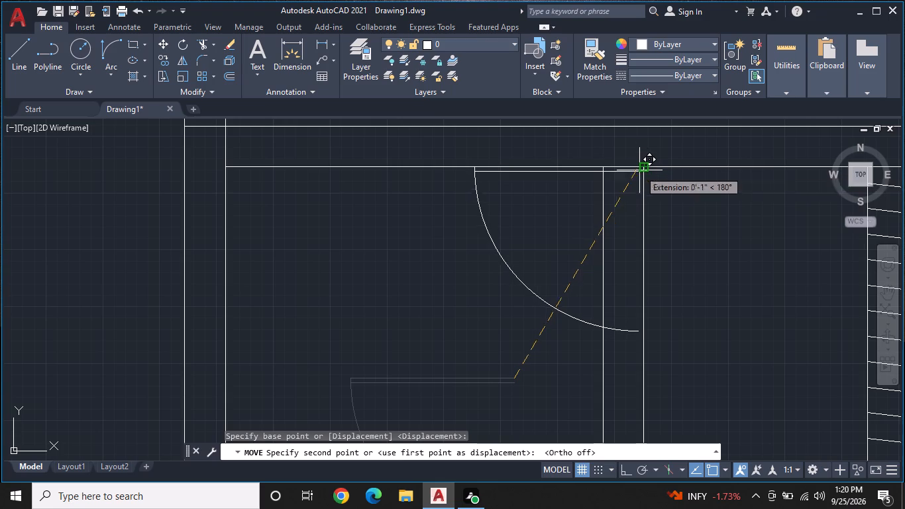
scroll(639, 170, up, 2)
click(643, 161)
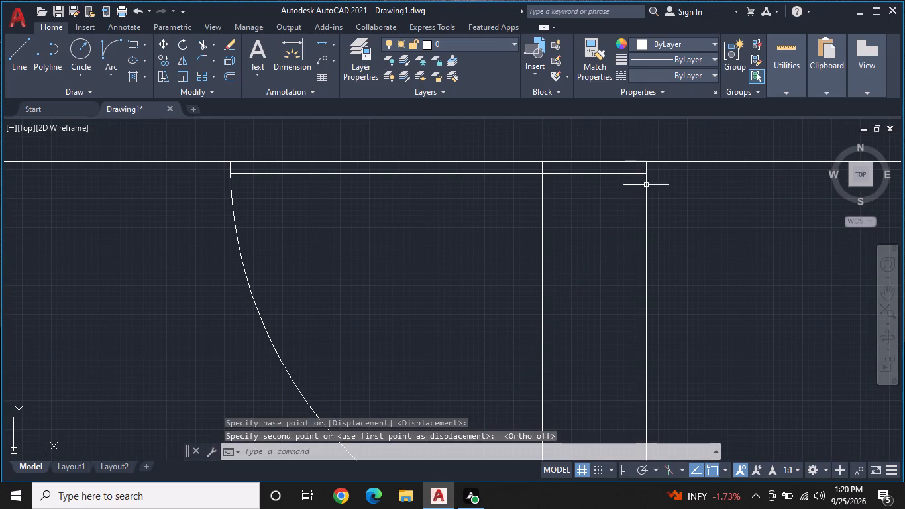
scroll(647, 206, down, 3)
middle_drag(646, 232, 663, 199)
key(Escape)
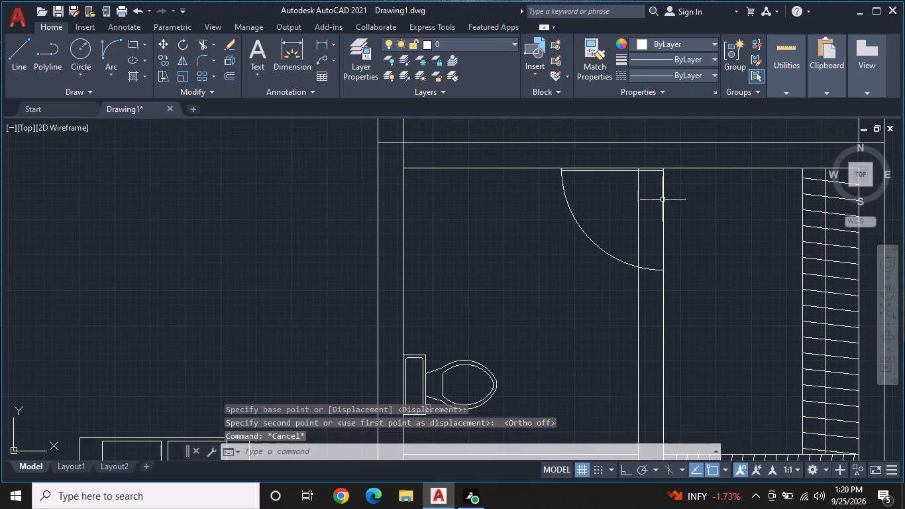
Trim the partition's toilet-side face line between the door leaf and the door arc.
text(TR)
key(space)
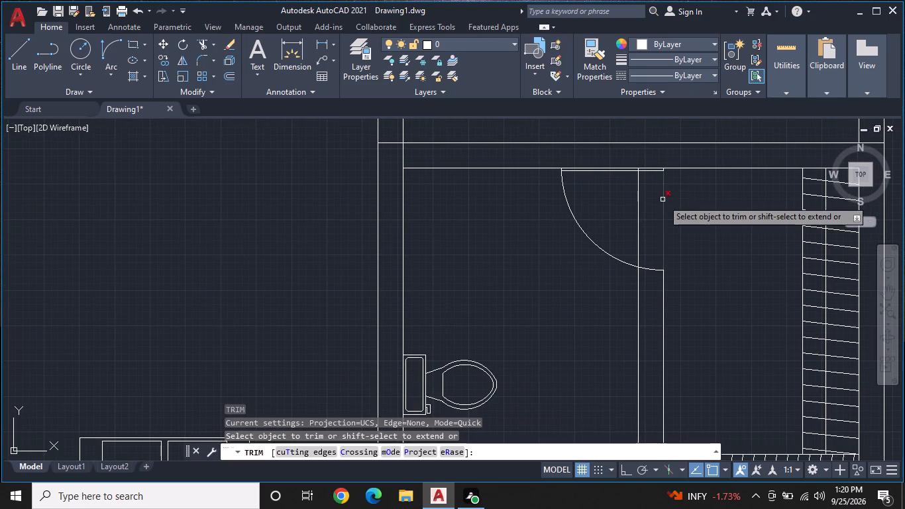
click(639, 204)
scroll(639, 204, down, 1)
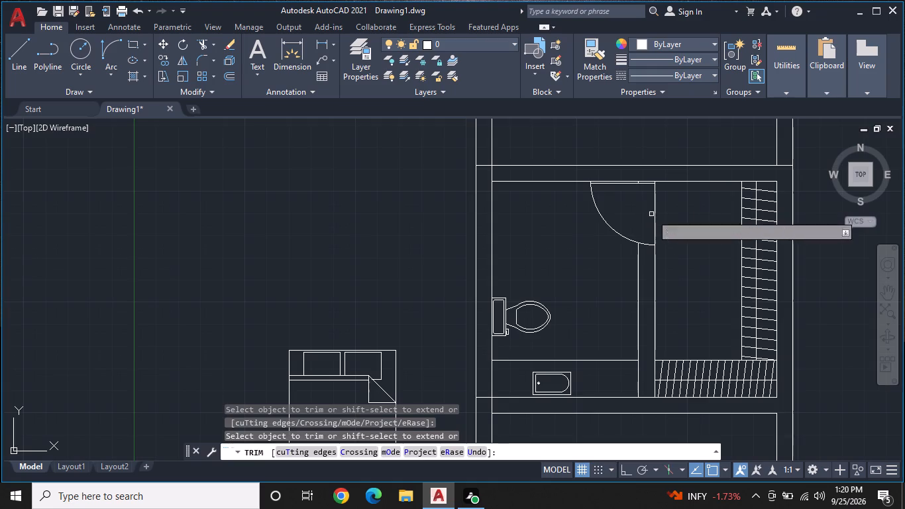
key(Escape)
Draw a short horizontal line across the right wall of the table-and-chairs room, in the wall's upper part.
scroll(702, 223, down, 2)
middle_drag(712, 159, 568, 180)
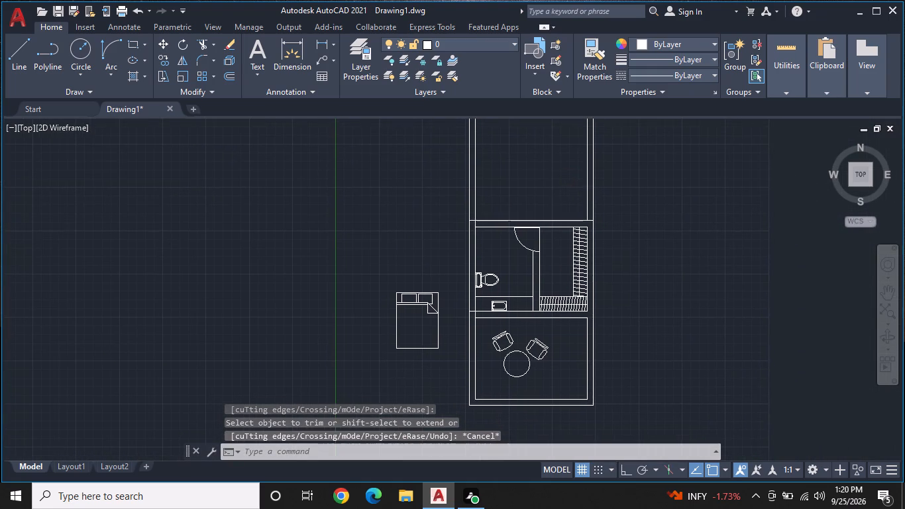
middle_drag(580, 196, 602, 229)
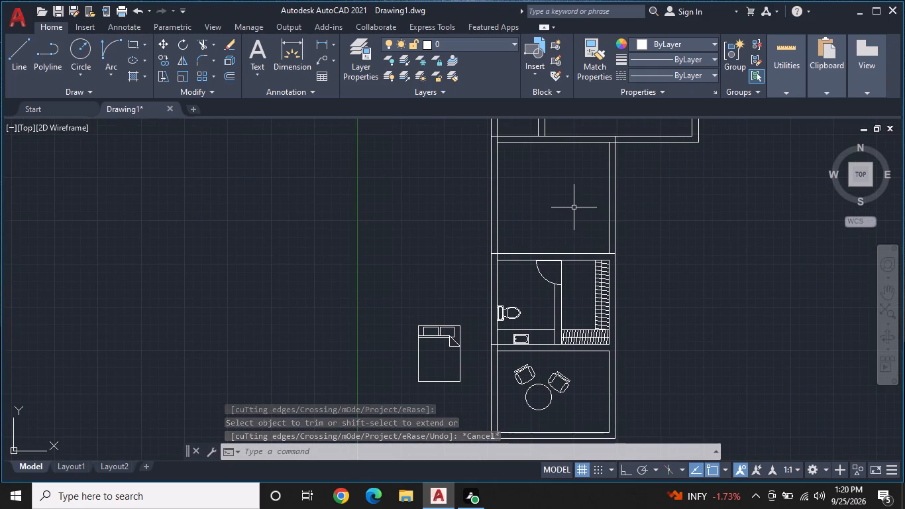
middle_drag(574, 207, 596, 198)
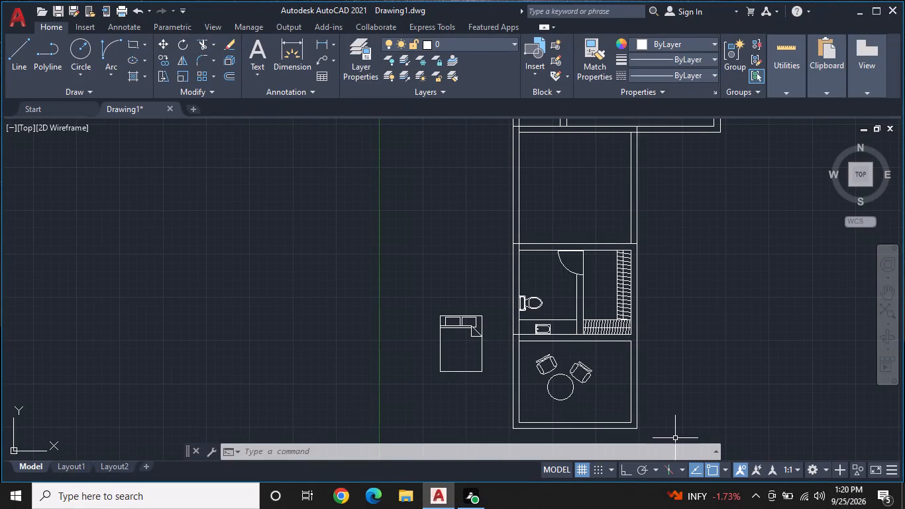
middle_drag(653, 329, 612, 317)
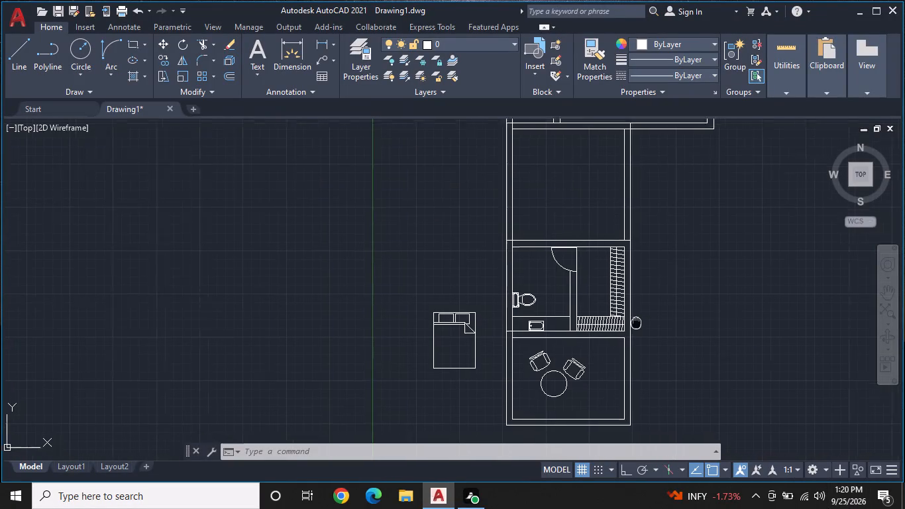
middle_drag(612, 317, 476, 282)
middle_drag(404, 366, 534, 294)
scroll(604, 272, up, 1)
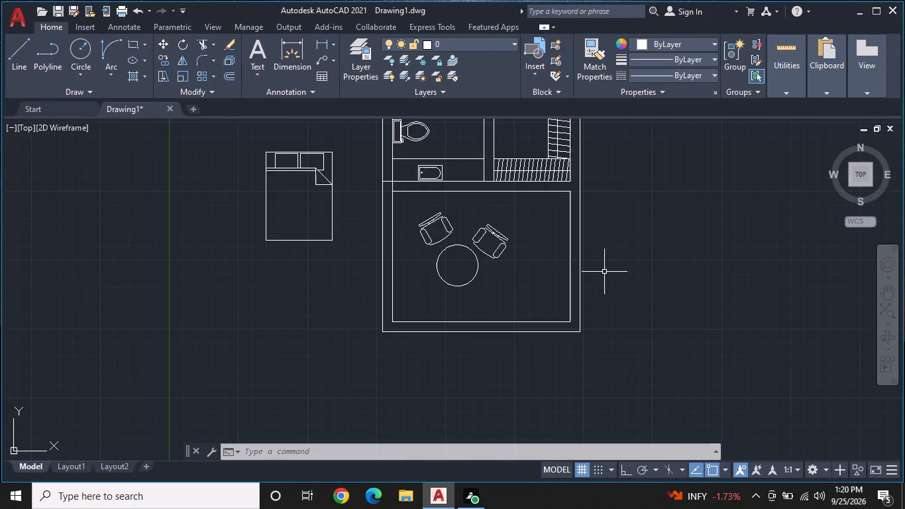
scroll(572, 244, up, 1)
middle_drag(572, 244, 577, 310)
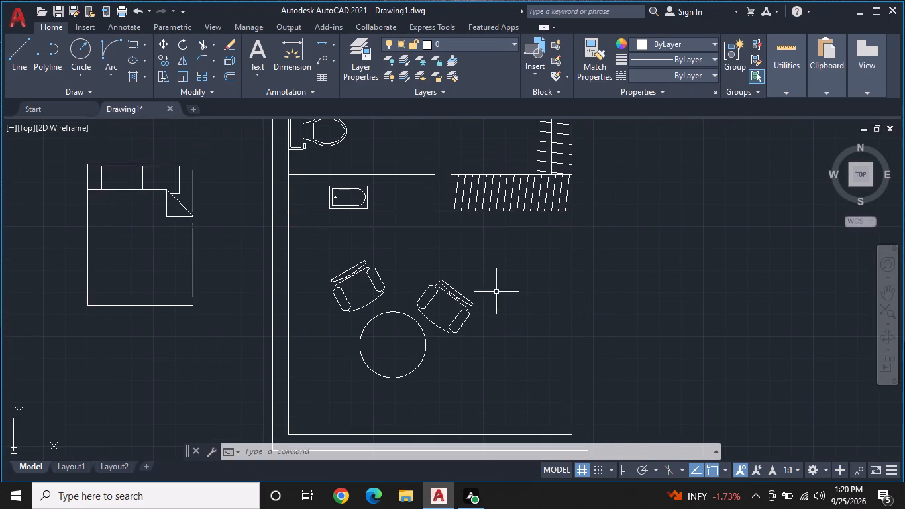
click(17, 49)
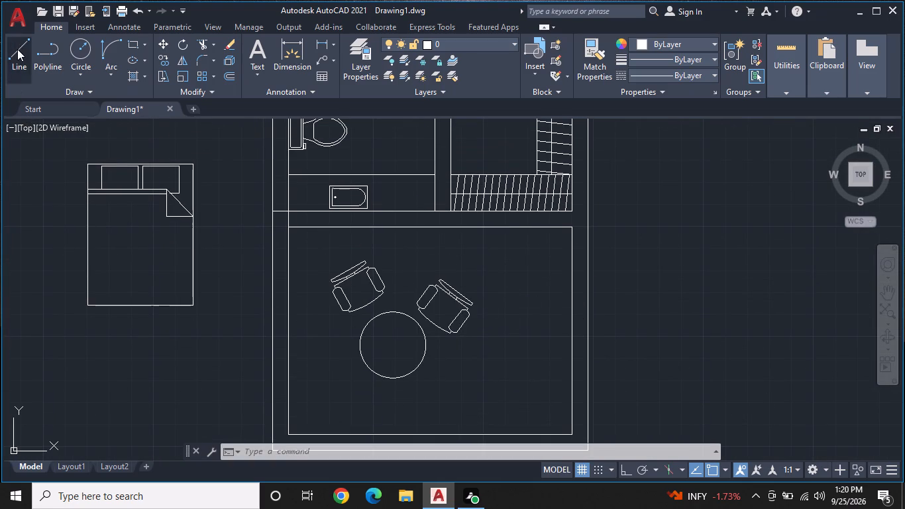
click(573, 288)
click(588, 287)
key(Escape)
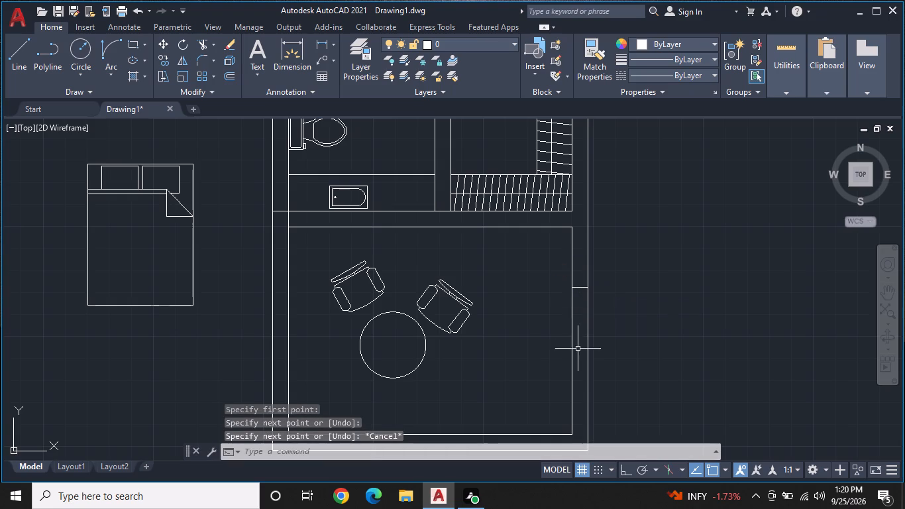
Draw a second horizontal line, 9" long, across the same wall near the room's bottom corner.
middle_drag(586, 380, 581, 329)
key(space)
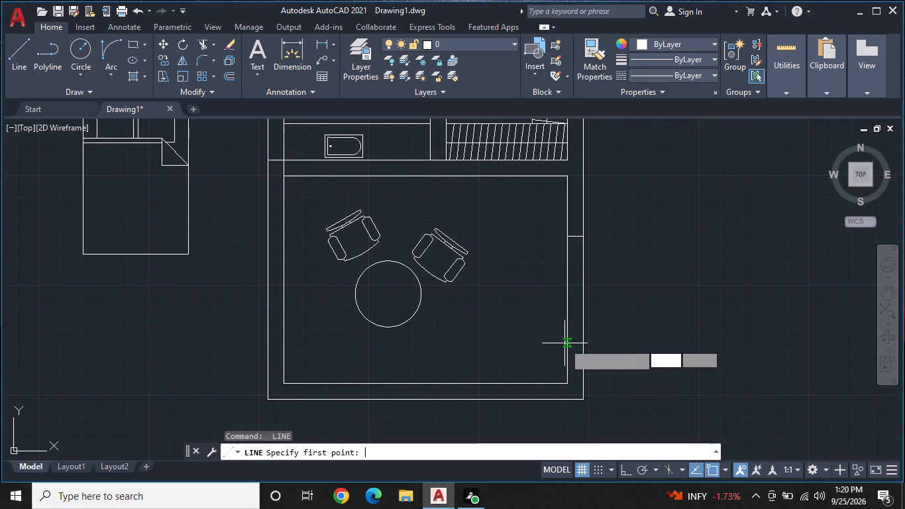
click(568, 358)
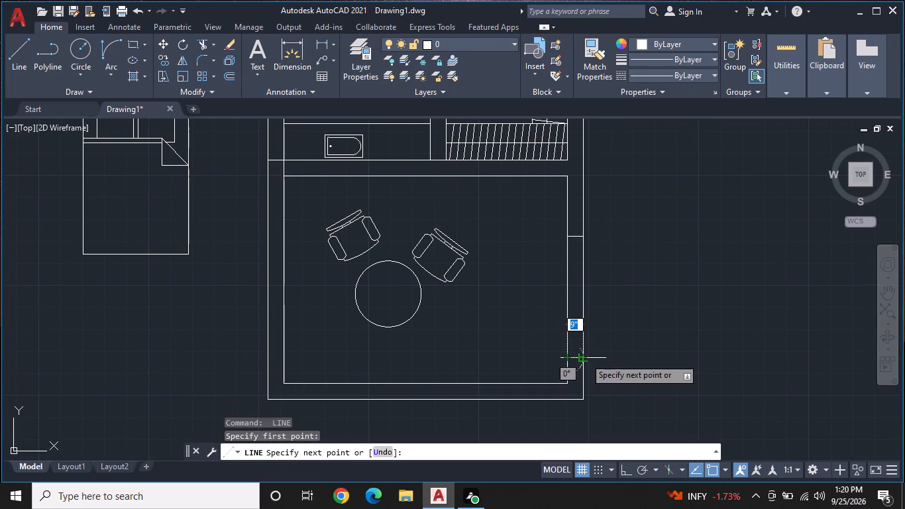
click(585, 358)
key(Escape)
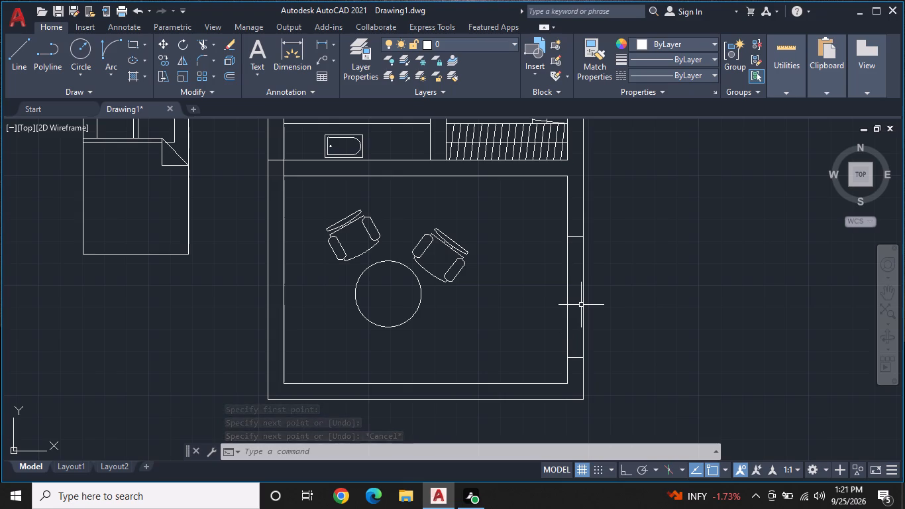
With Ortho on, draw a vertical line about 2'-9" down from the upper cross line of the right-wall opening, near the wall's outer face.
scroll(581, 305, up, 2)
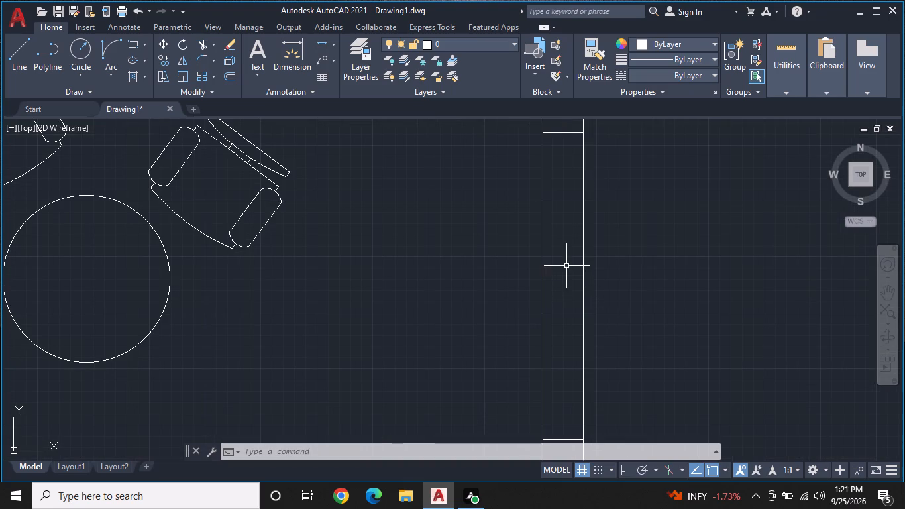
middle_click(566, 266)
scroll(566, 266, down, 1)
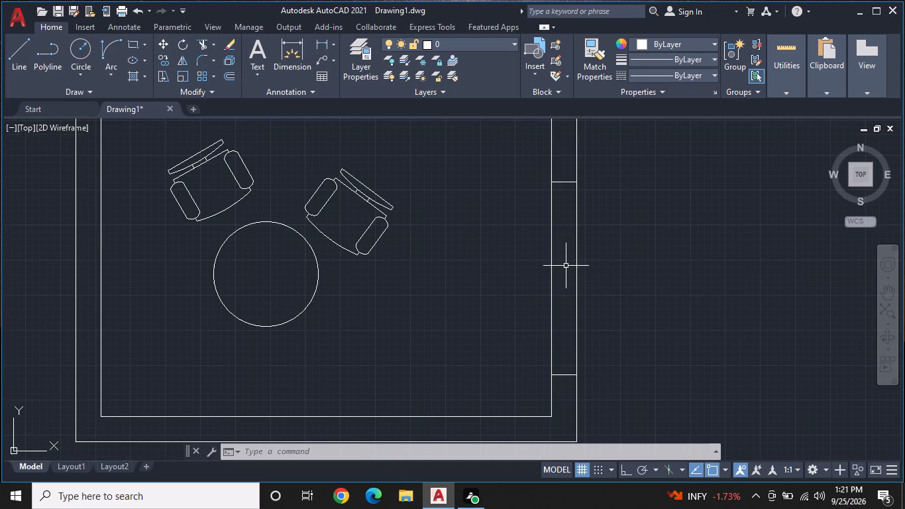
text(L)
key(space)
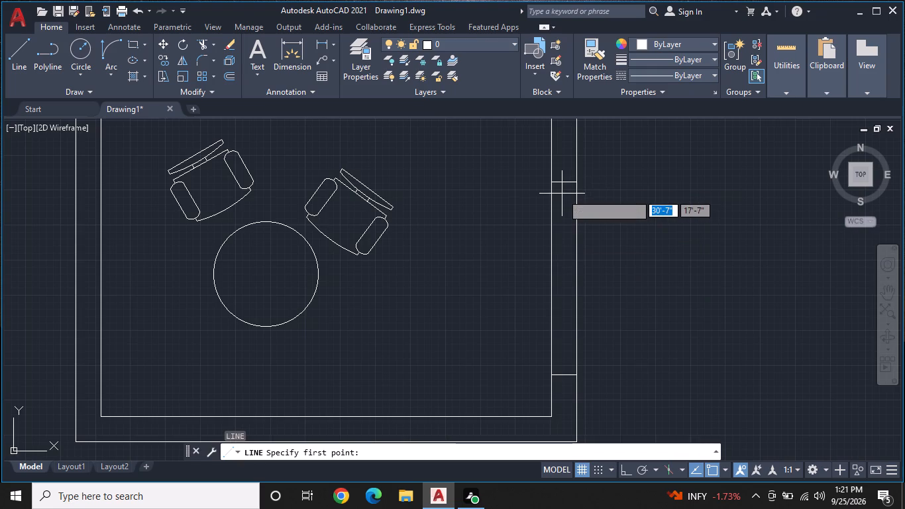
scroll(562, 194, up, 1)
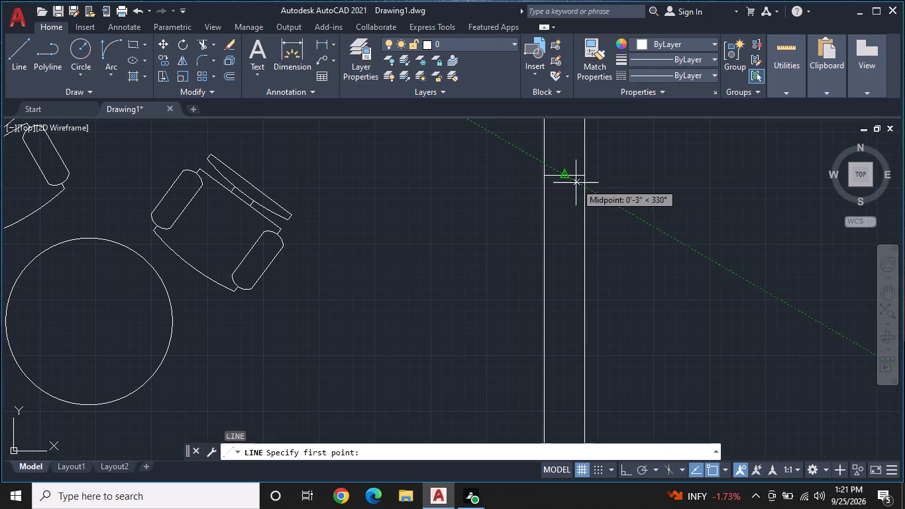
click(576, 174)
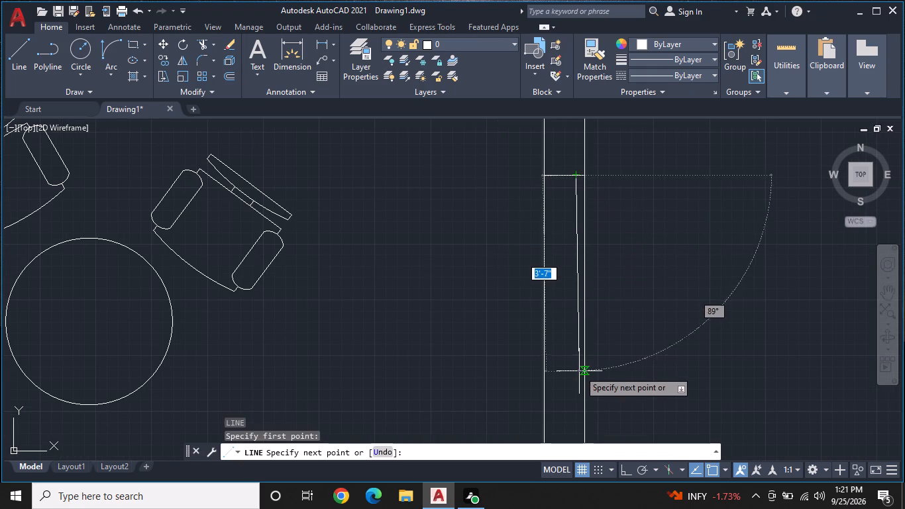
key(F8)
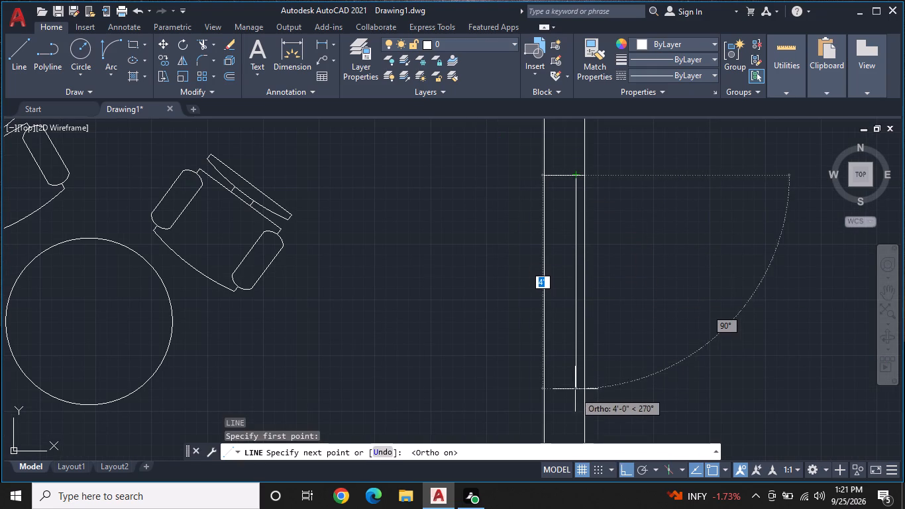
middle_drag(578, 372, 567, 272)
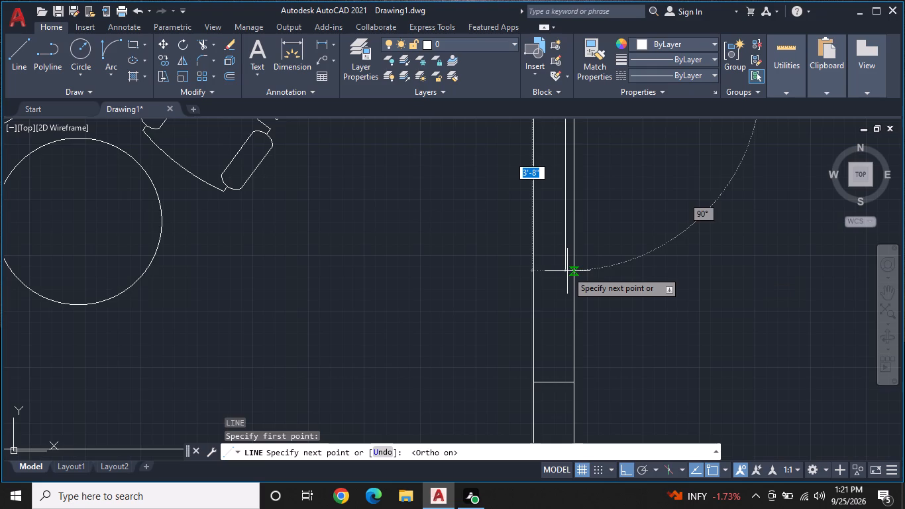
scroll(567, 262, down, 1)
middle_drag(565, 243, 562, 285)
scroll(562, 285, down, 1)
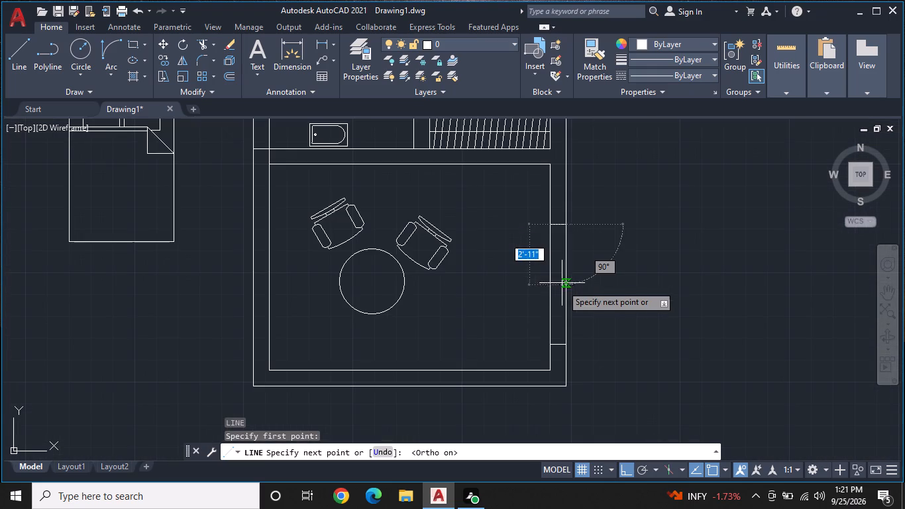
scroll(558, 277, up, 1)
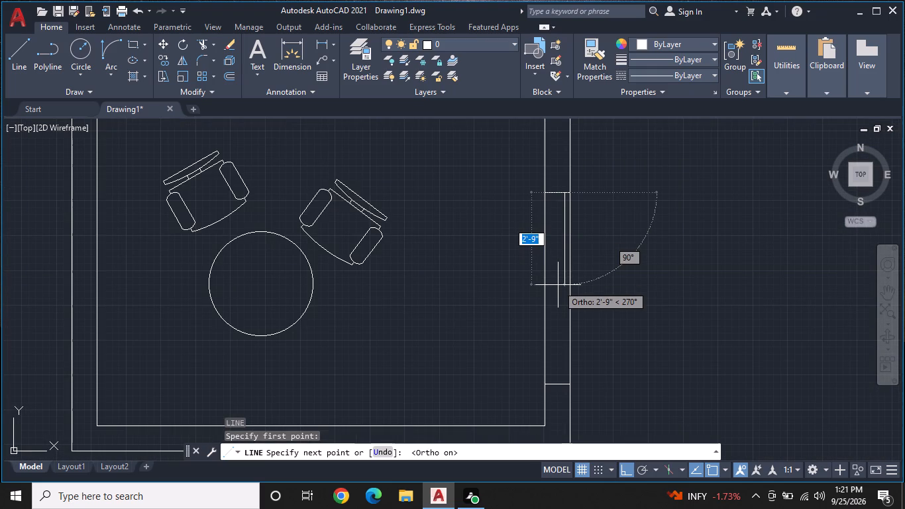
click(558, 285)
key(space)
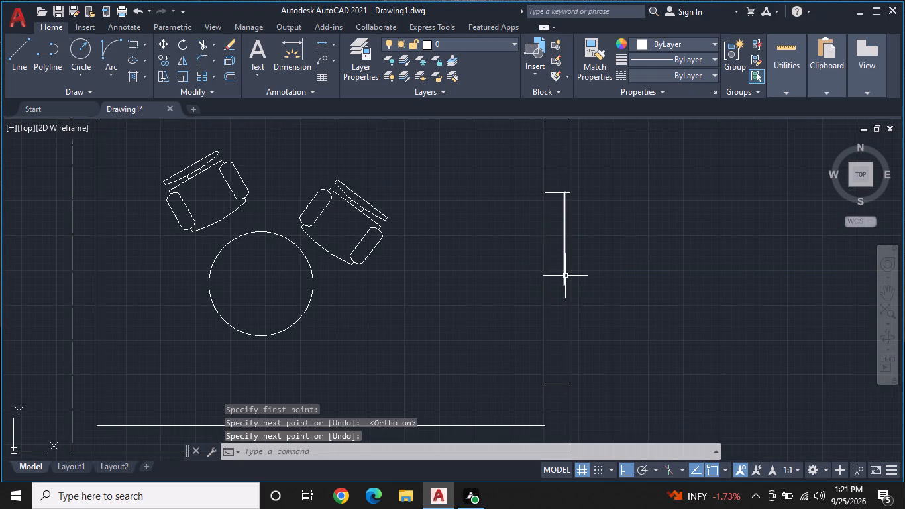
Offset the new vertical line 1" toward the room side of the wall.
scroll(565, 276, up, 1)
click(237, 76)
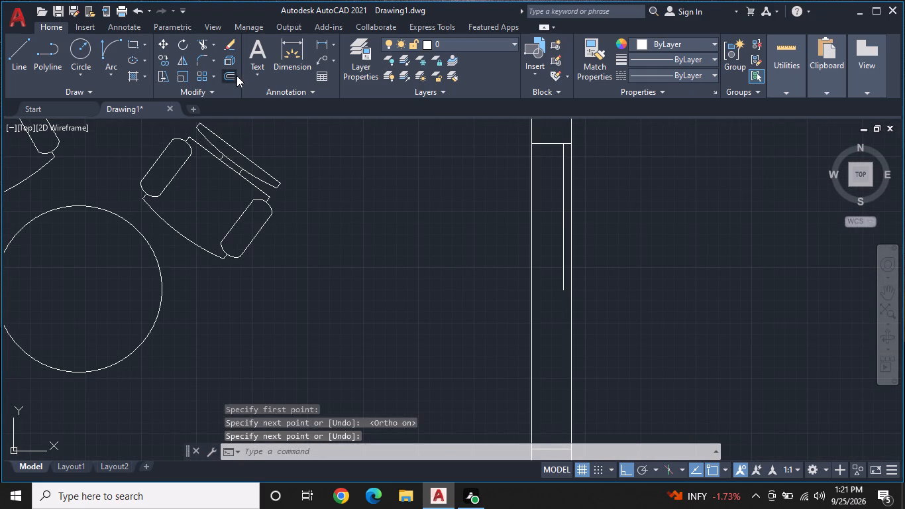
right_click(362, 229)
click(396, 240)
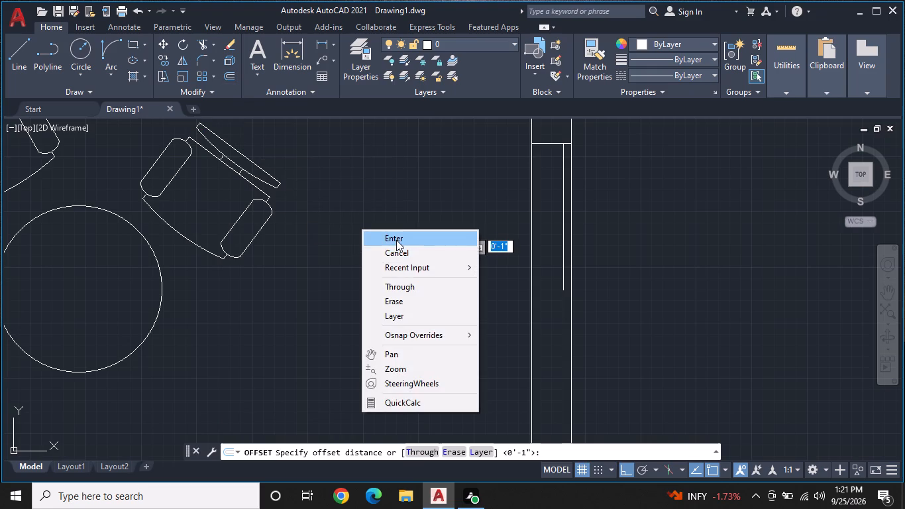
click(564, 220)
click(540, 242)
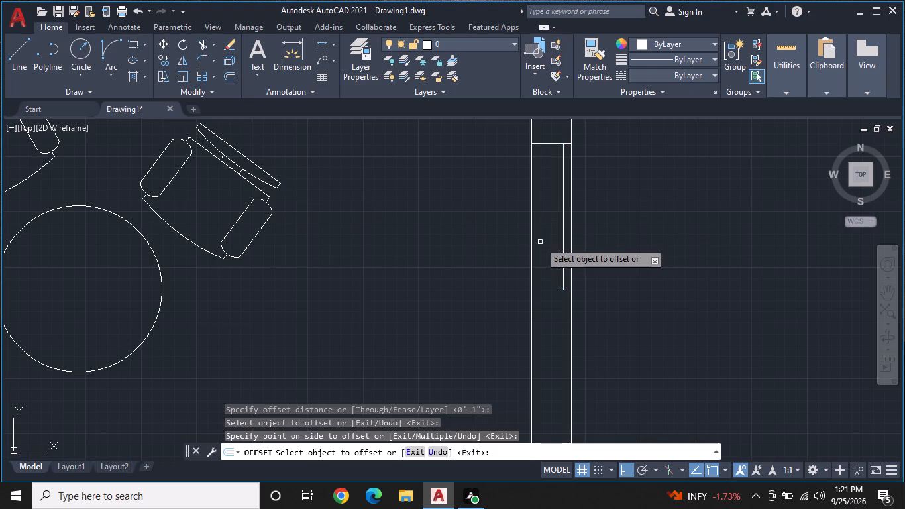
middle_drag(533, 307, 533, 260)
scroll(533, 307, up, 1)
scroll(533, 260, down, 1)
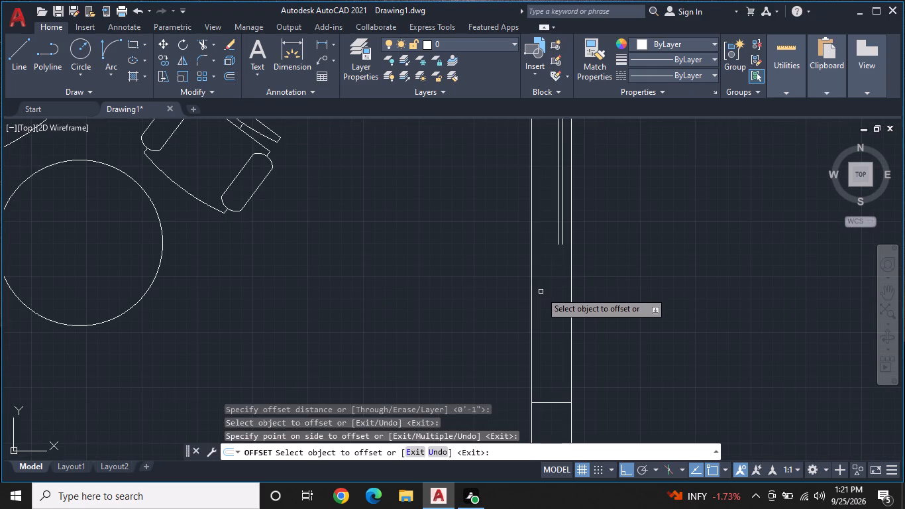
key(Escape)
Draw a vertical line about 3'-0" up from the opening's lower cross line, nearer the wall's inner face.
text(L)
key(space)
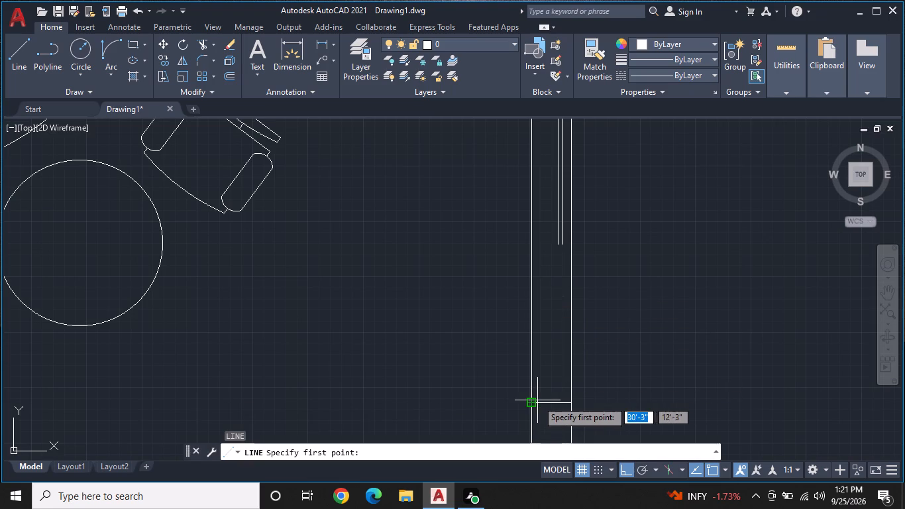
scroll(544, 405, up, 1)
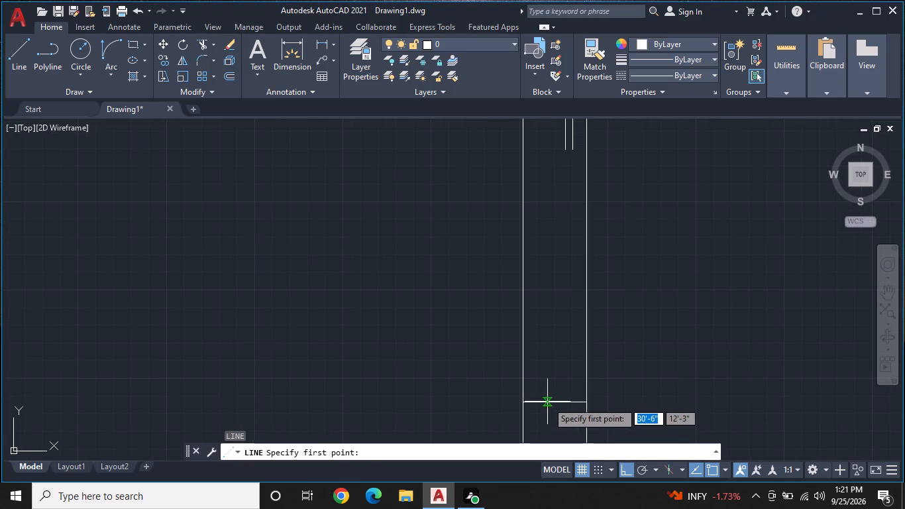
click(547, 402)
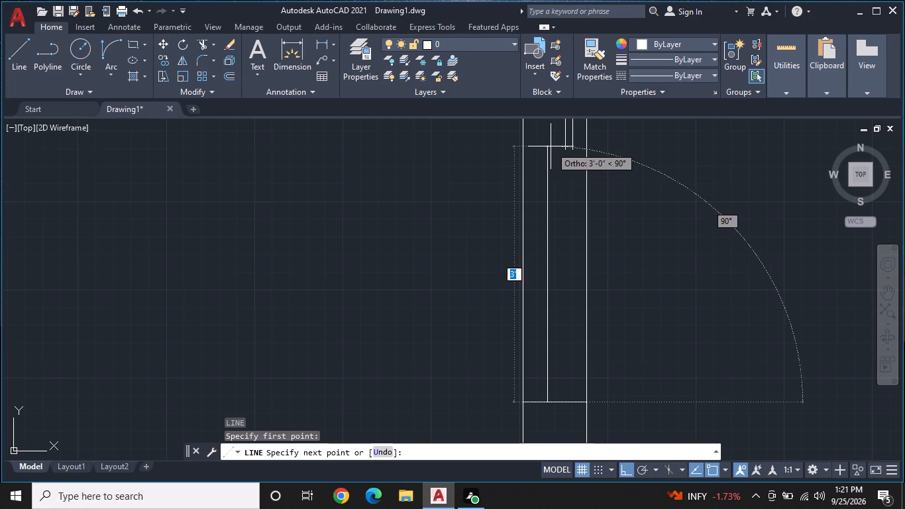
click(551, 146)
key(Escape)
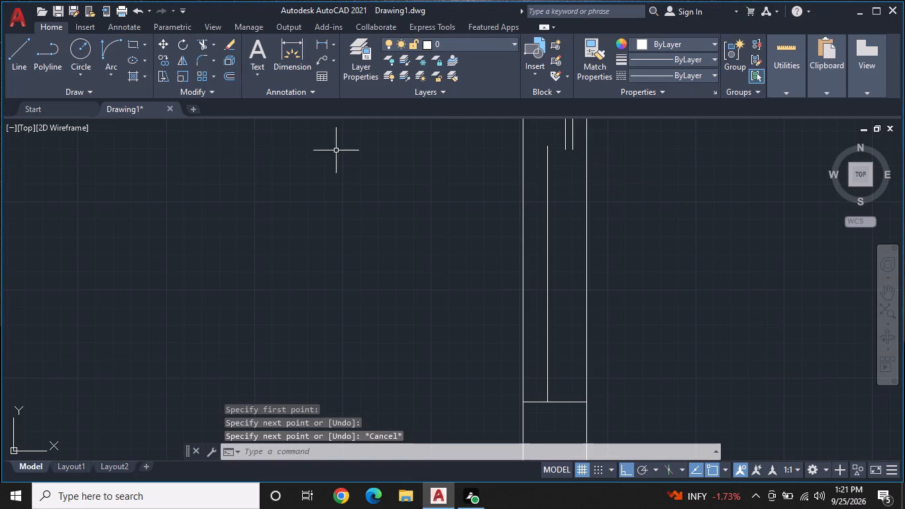
Offset the lower vertical line 1" toward the wall's outer face.
click(233, 75)
right_click(372, 208)
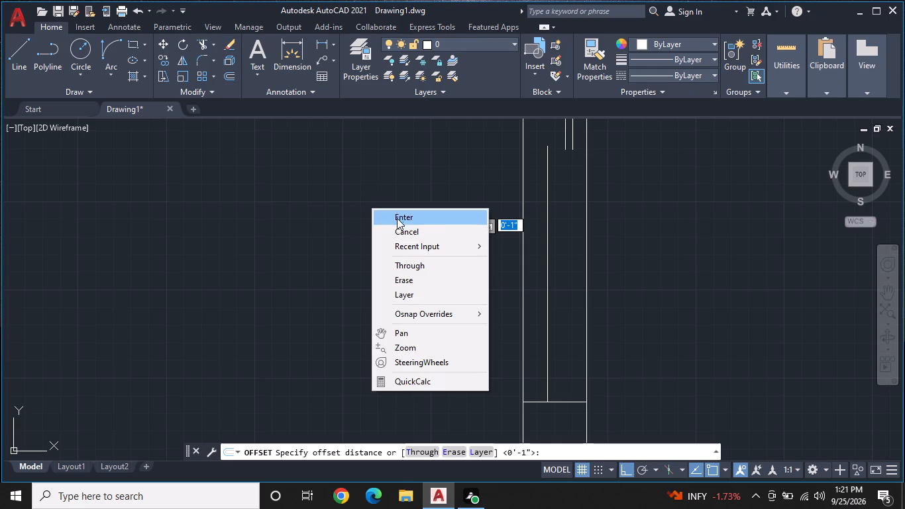
click(399, 215)
click(546, 283)
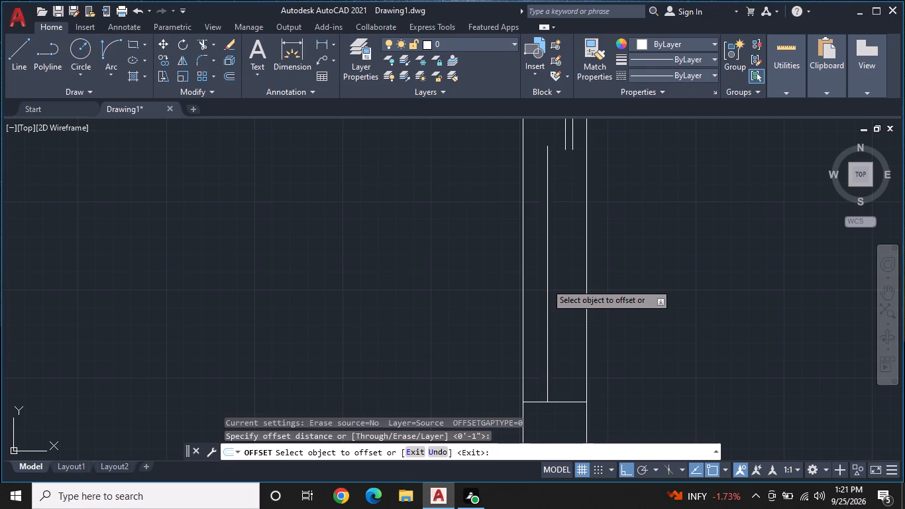
click(566, 278)
middle_drag(563, 258, 562, 288)
key(Escape)
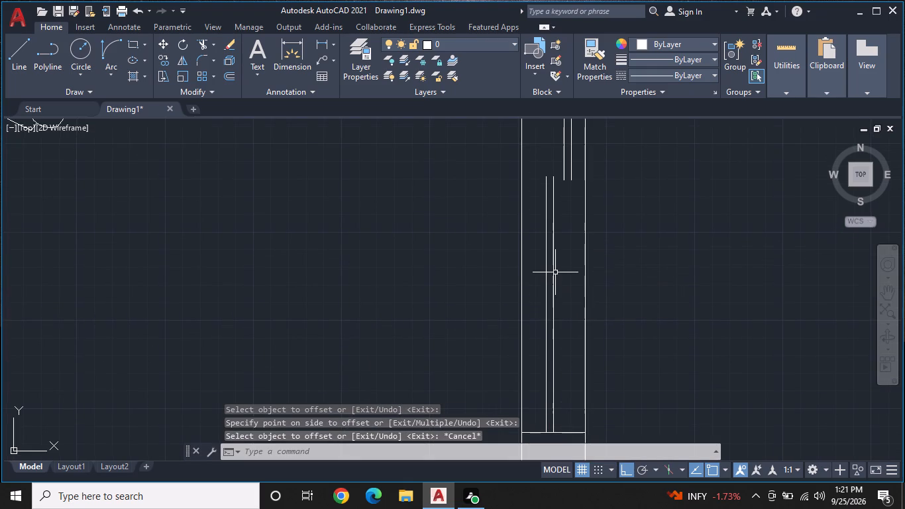
Fillet the top ends of the lower pair of parallel lines into a rounded end.
middle_drag(558, 231, 557, 288)
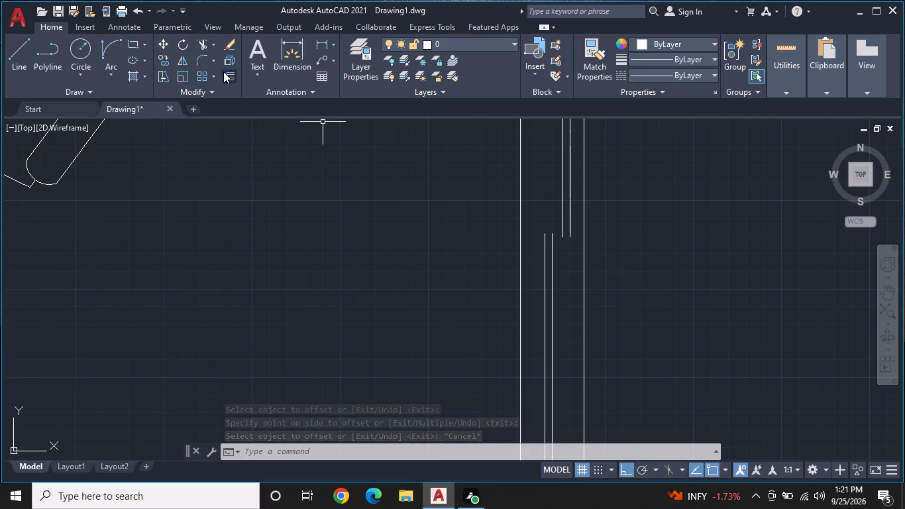
click(198, 56)
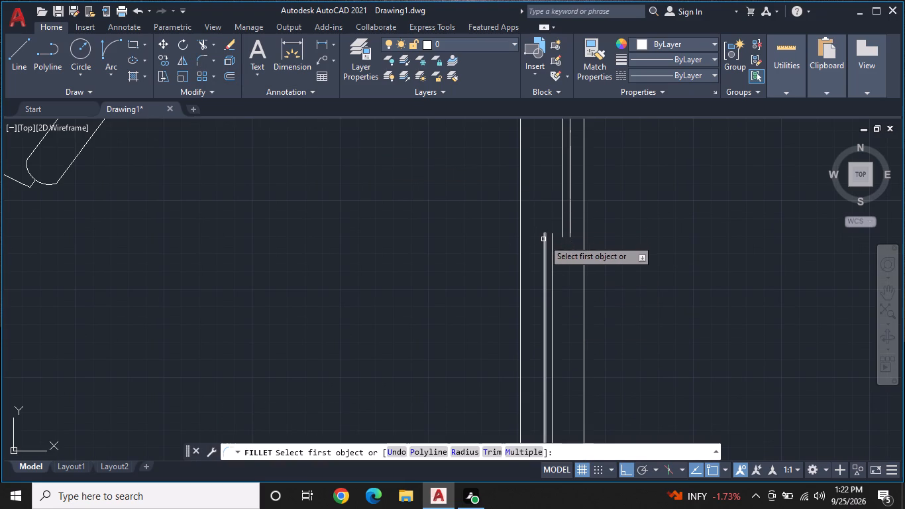
click(543, 239)
click(554, 253)
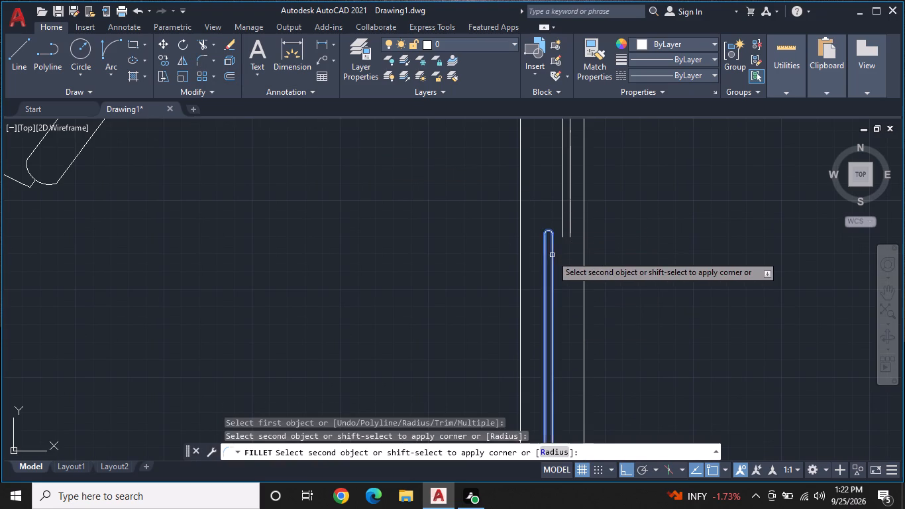
click(552, 255)
key(Escape)
Fillet the bottom ends of the upper pair of parallel lines into a rounded end.
key(space)
key(space)
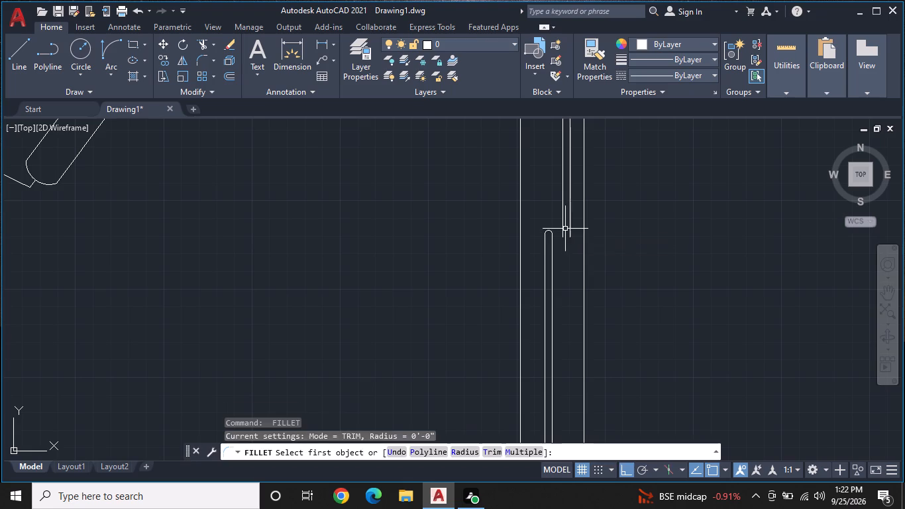
key(space)
click(562, 231)
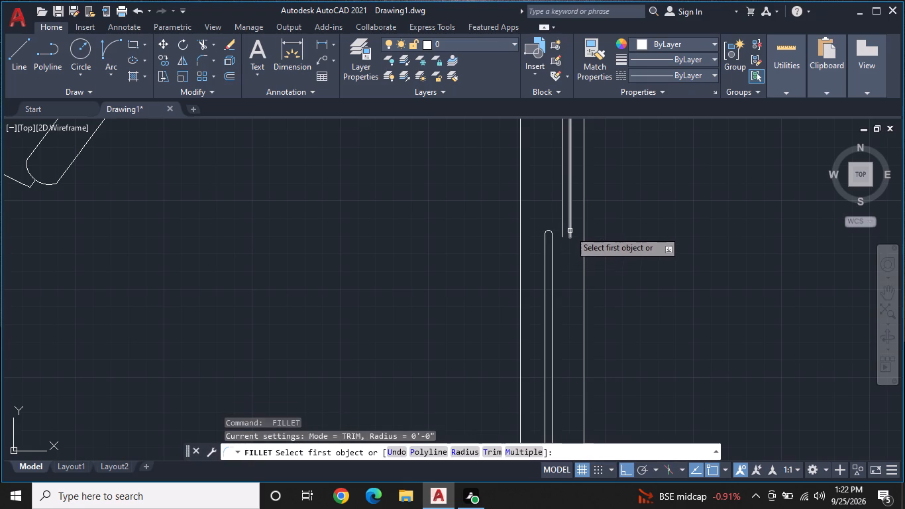
click(570, 231)
click(562, 229)
key(Escape)
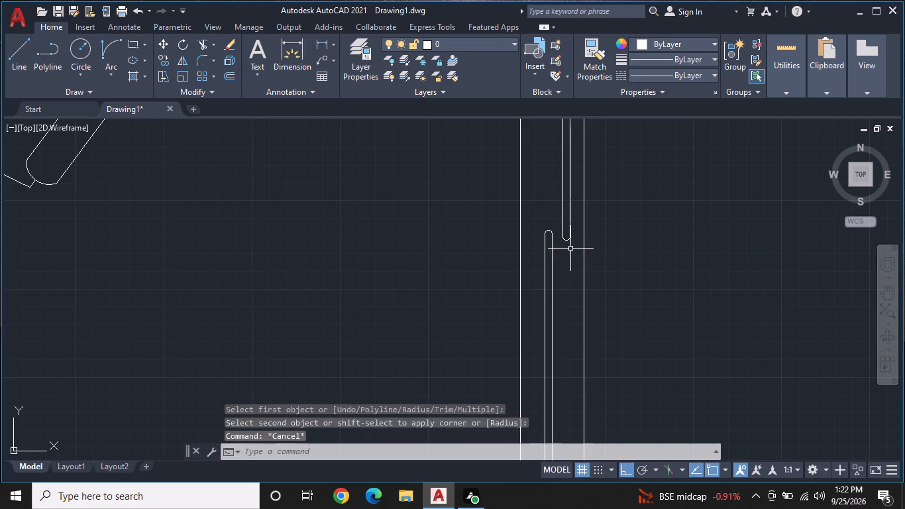
Extend the inner edge line of the vertical slanted-line strip up across the top wall to the wall's far face.
scroll(570, 250, down, 3)
middle_drag(590, 214, 547, 268)
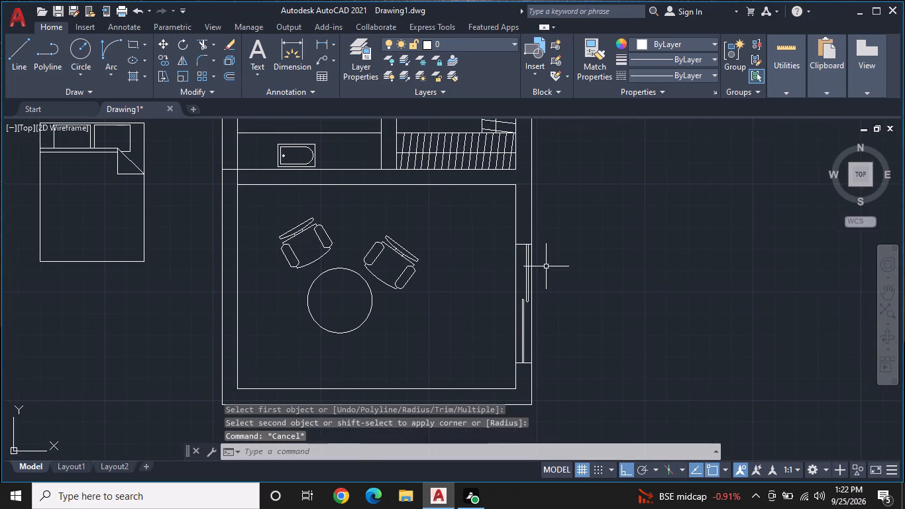
middle_drag(494, 211, 505, 282)
scroll(503, 277, down, 1)
middle_drag(460, 205, 460, 206)
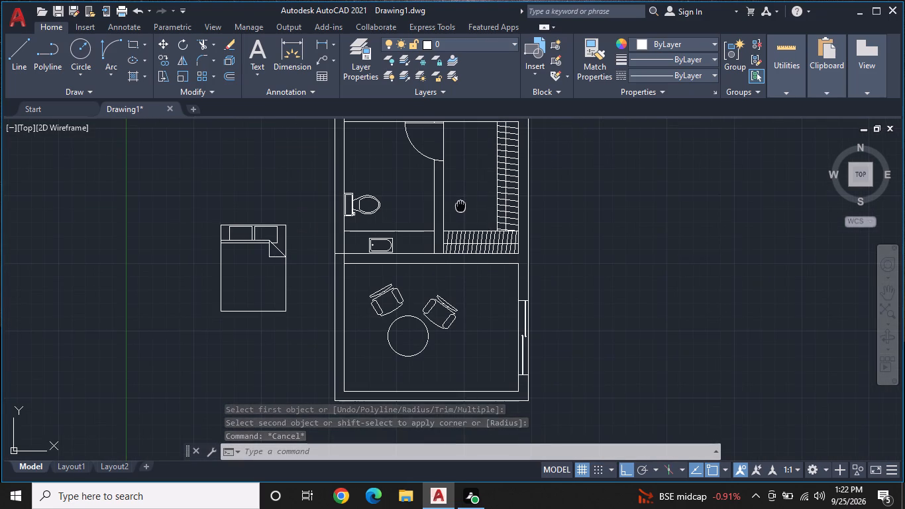
middle_drag(460, 206, 476, 270)
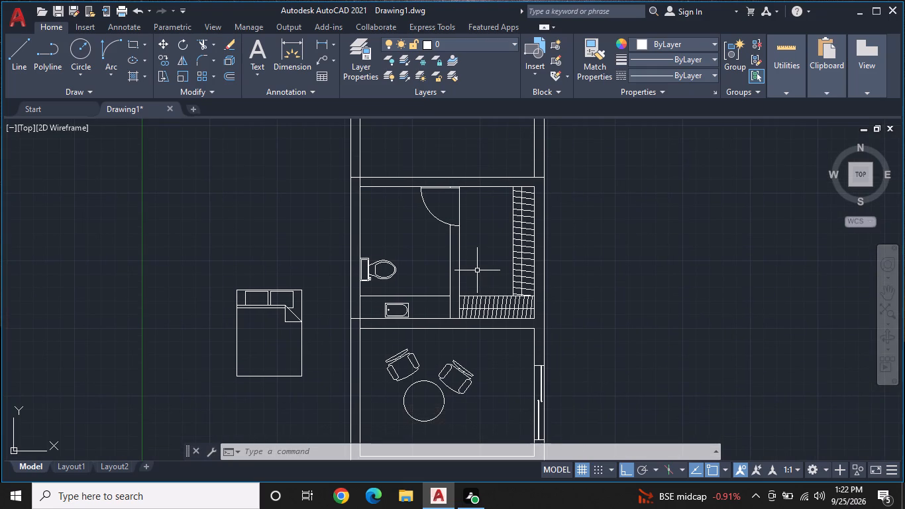
middle_drag(471, 227, 431, 339)
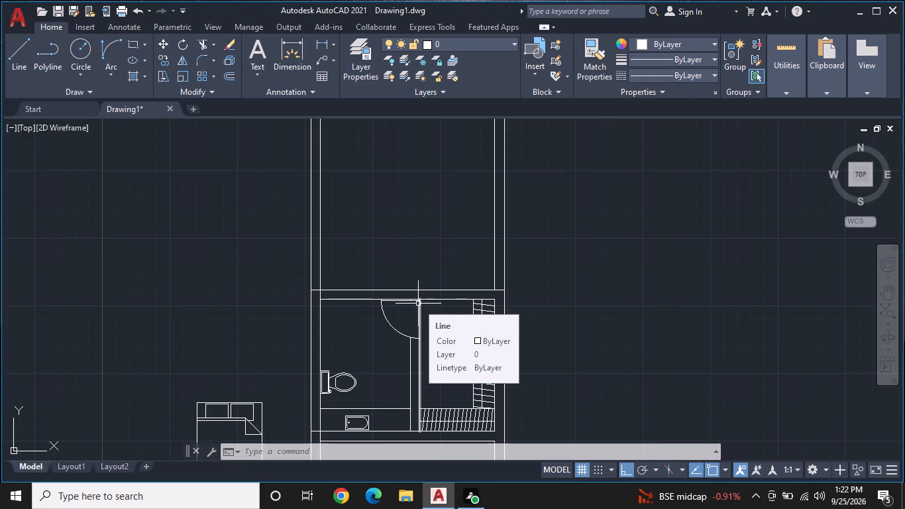
scroll(418, 304, up, 1)
middle_drag(469, 320, 456, 298)
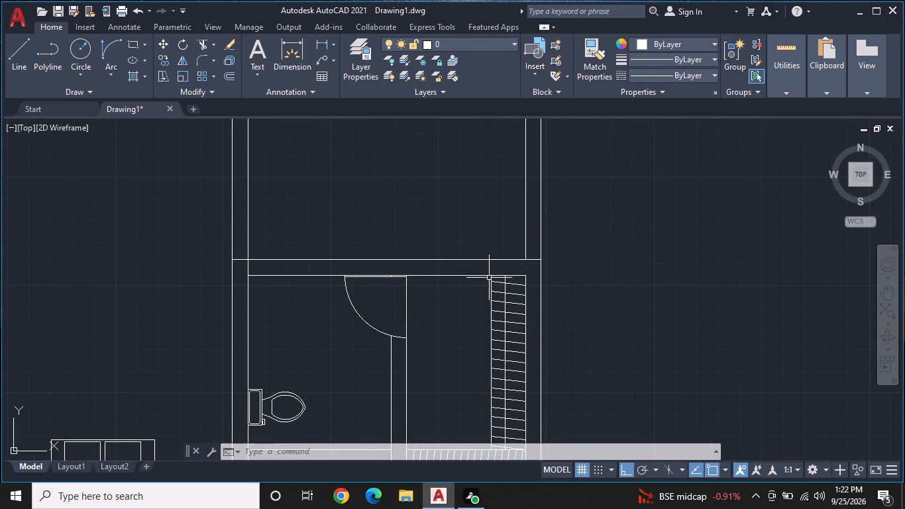
key(Escape)
text(EX)
key(space)
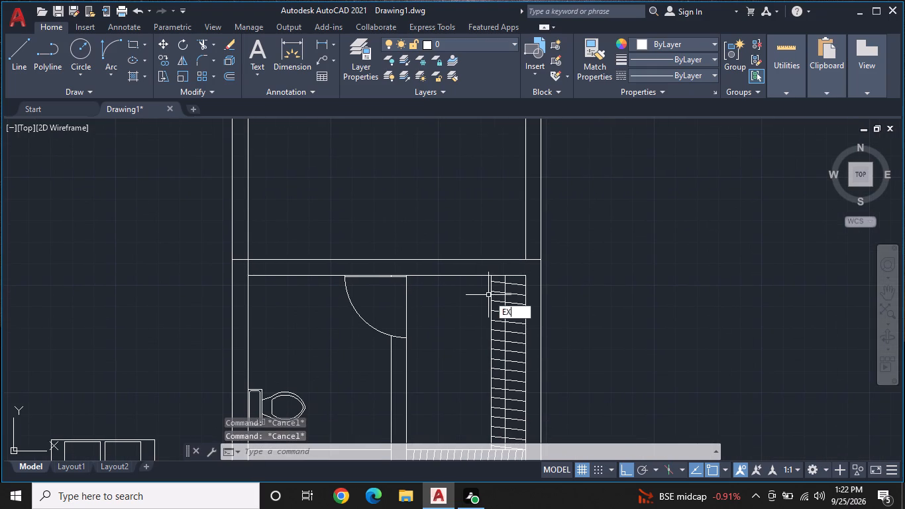
click(492, 288)
key(Escape)
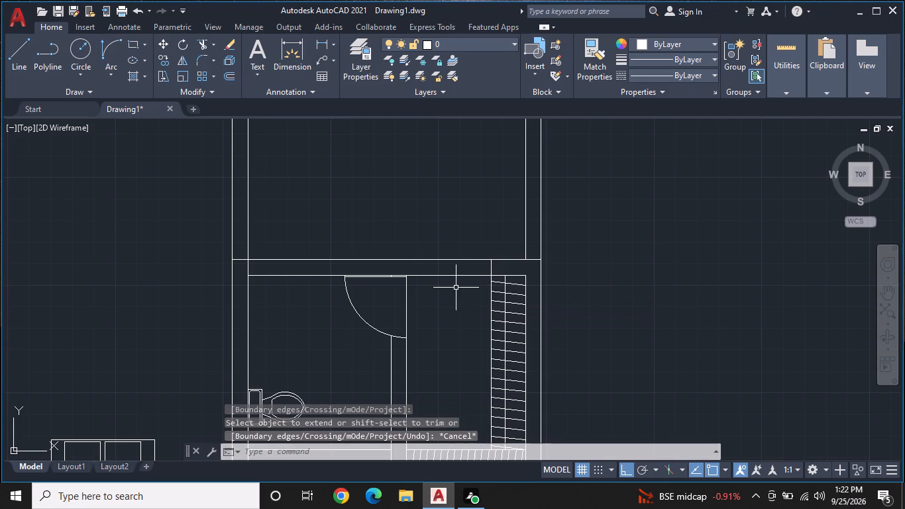
Extend the outer face line of the toilet room's door-side partition up across the top wall to its far face.
key(Escape)
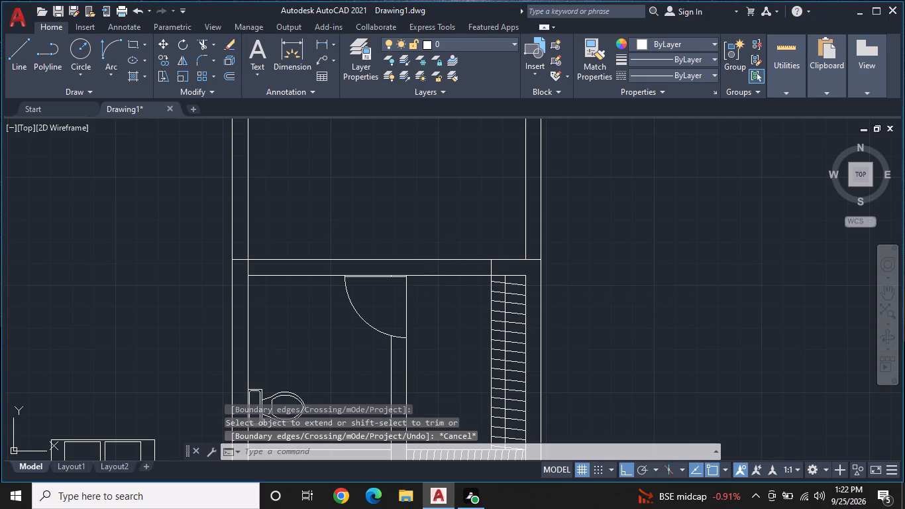
key(space)
click(407, 310)
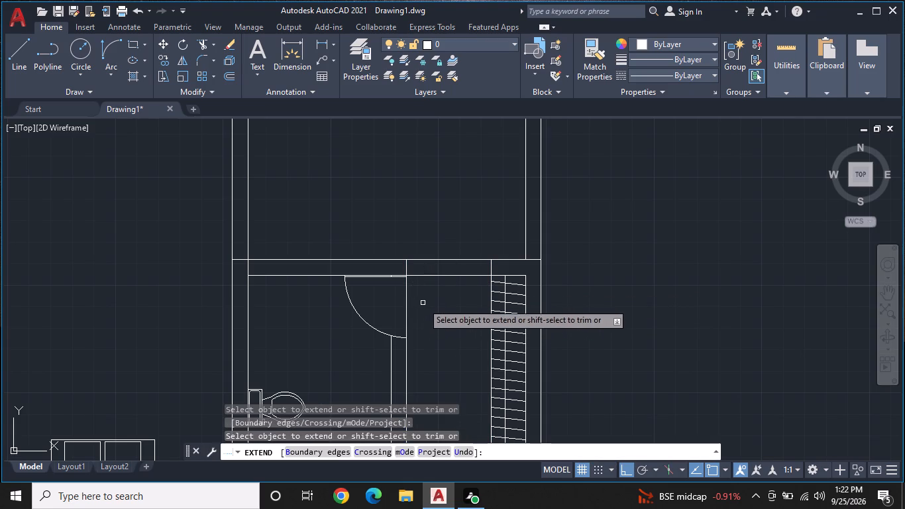
key(Escape)
Trim both faces of that top wall between the partition and the vertical slanted-line strip to open a passage.
text(TR)
key(space)
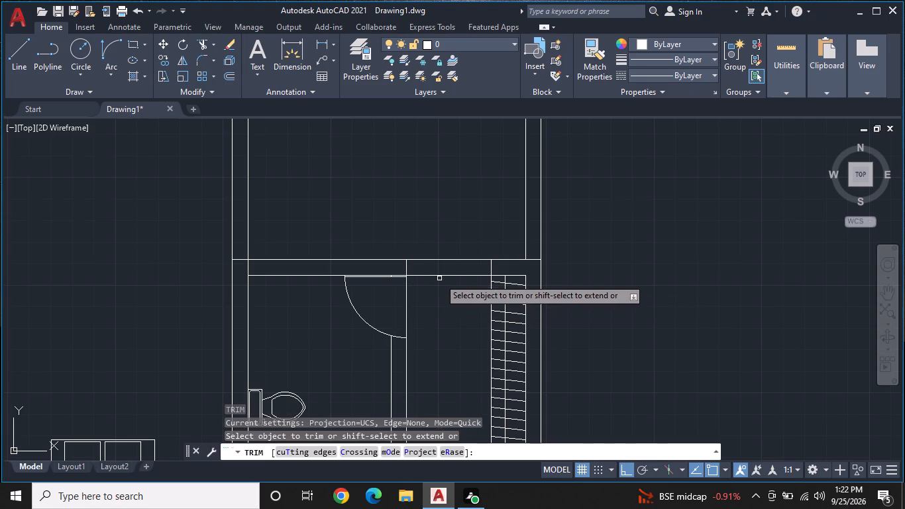
click(439, 276)
click(449, 261)
scroll(450, 278, down, 1)
middle_drag(433, 237, 458, 293)
scroll(458, 293, down, 1)
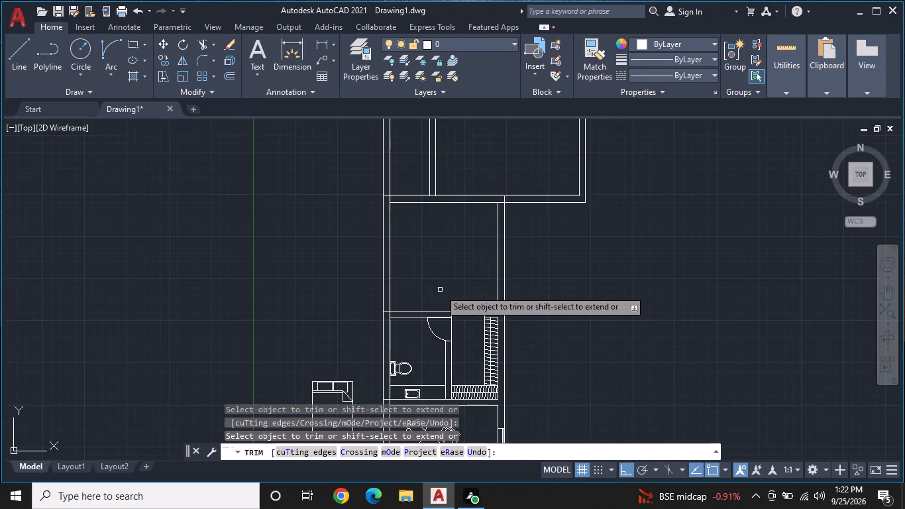
scroll(440, 290, up, 1)
middle_drag(435, 272, 415, 308)
scroll(413, 288, down, 2)
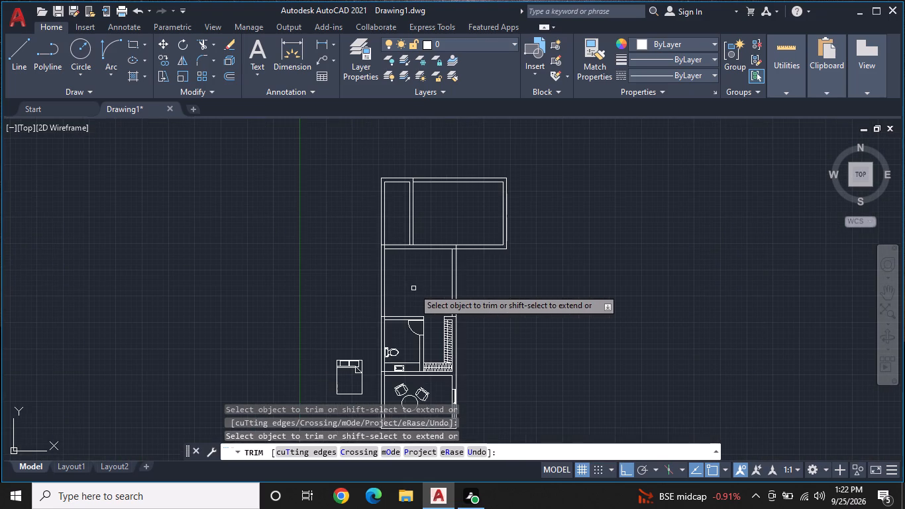
key(Escape)
Rotate the bed block outside the plan 90° clockwise about its upper-left corner so the pillows face right.
click(356, 365)
right_click(354, 363)
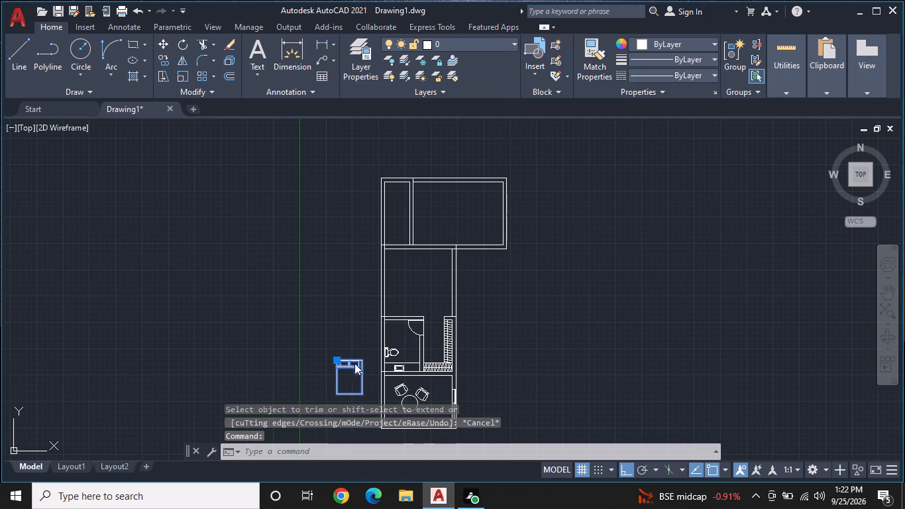
click(382, 298)
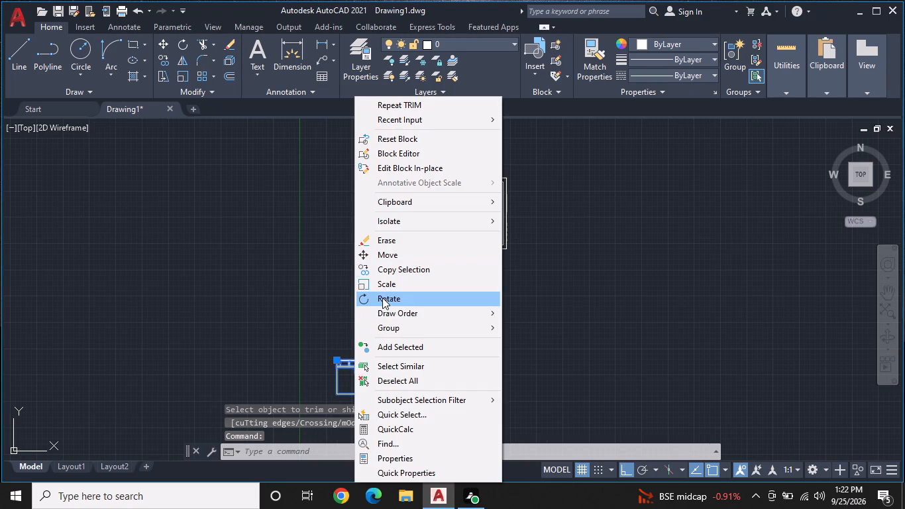
click(338, 356)
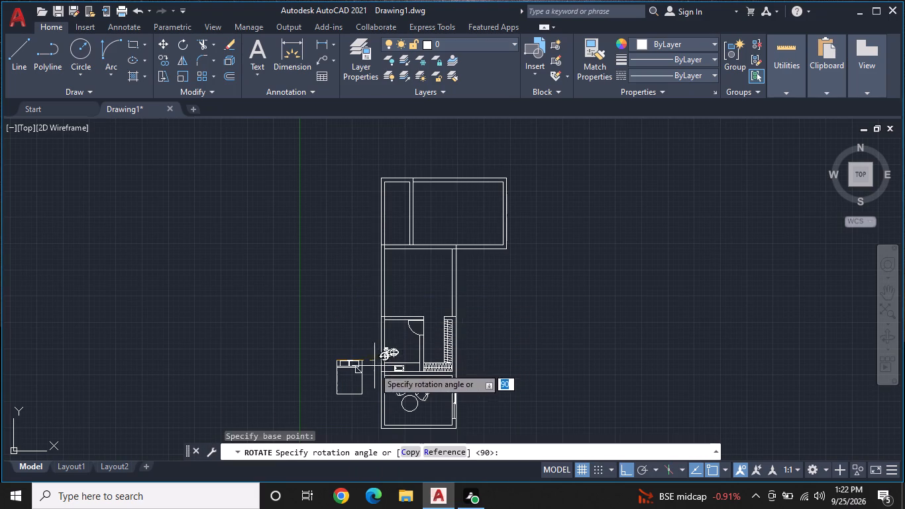
click(333, 385)
Move the rotated bed, with Ortho off, into the room above the toilet room, its headboard against the right wall's inner face.
click(337, 370)
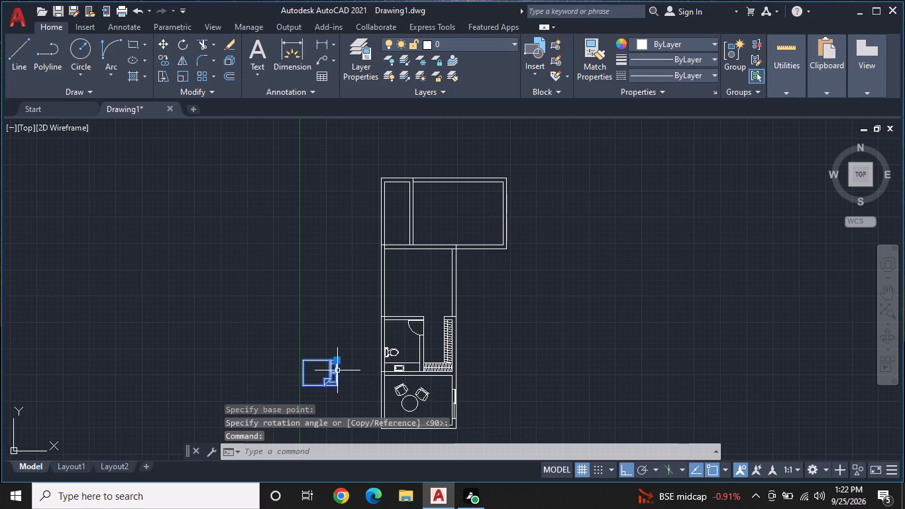
right_click(337, 370)
click(386, 256)
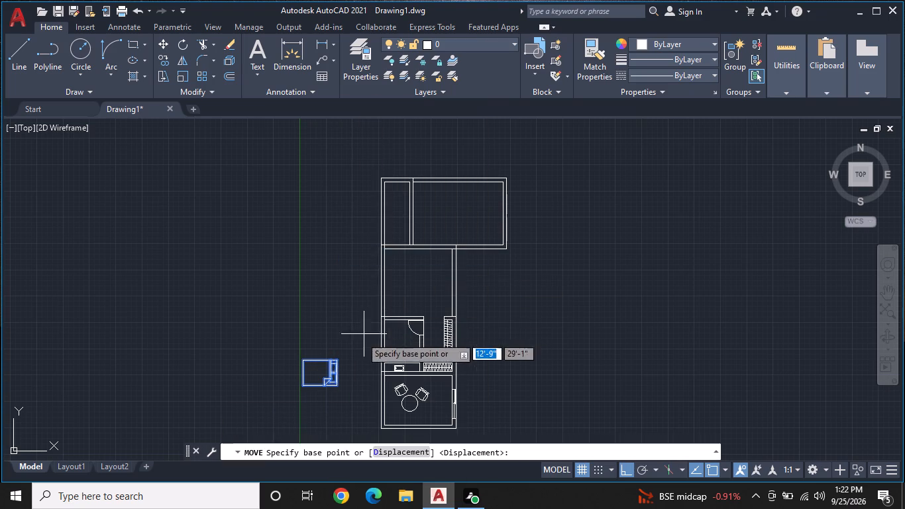
click(335, 363)
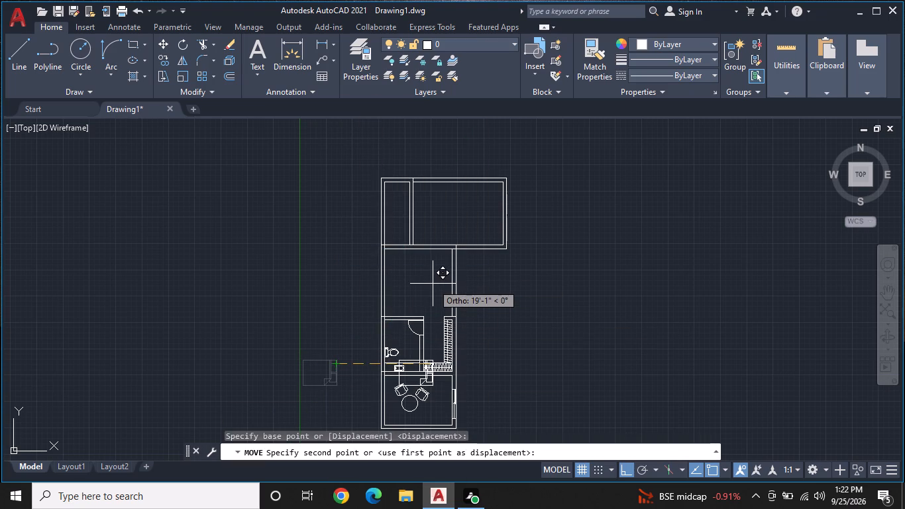
key(F8)
scroll(433, 284, up, 2)
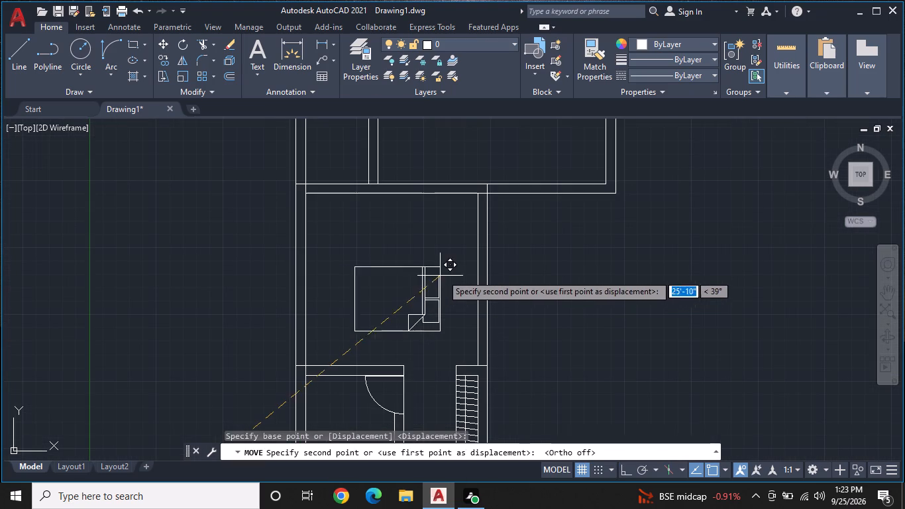
click(473, 268)
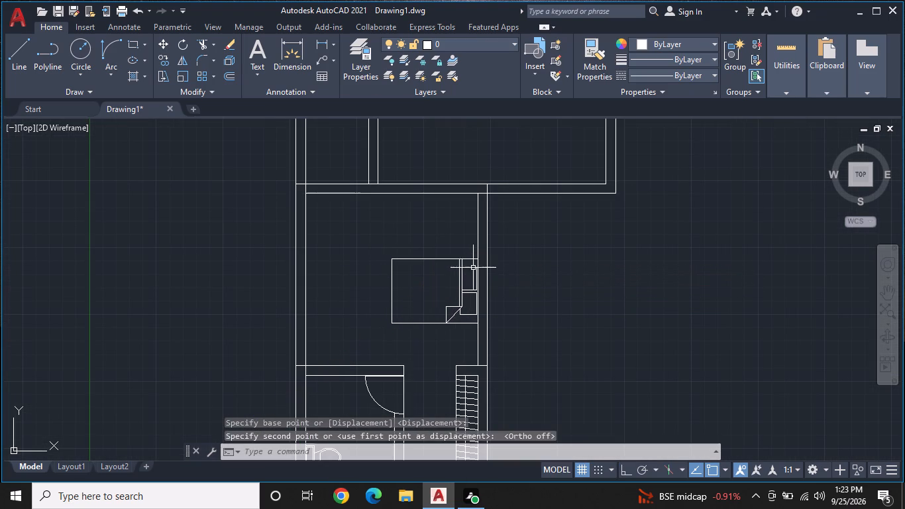
Shift the bed up along the right wall by about 3', keeping its headboard against the wall.
click(474, 269)
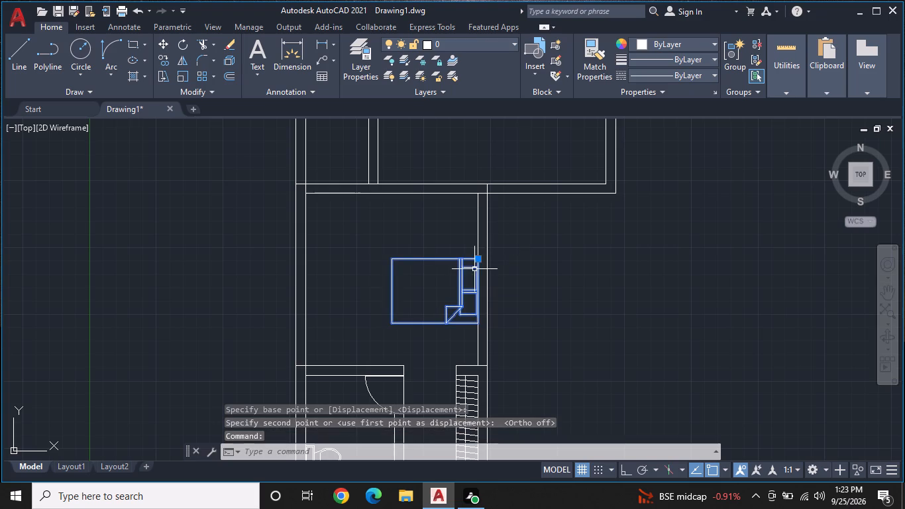
click(478, 258)
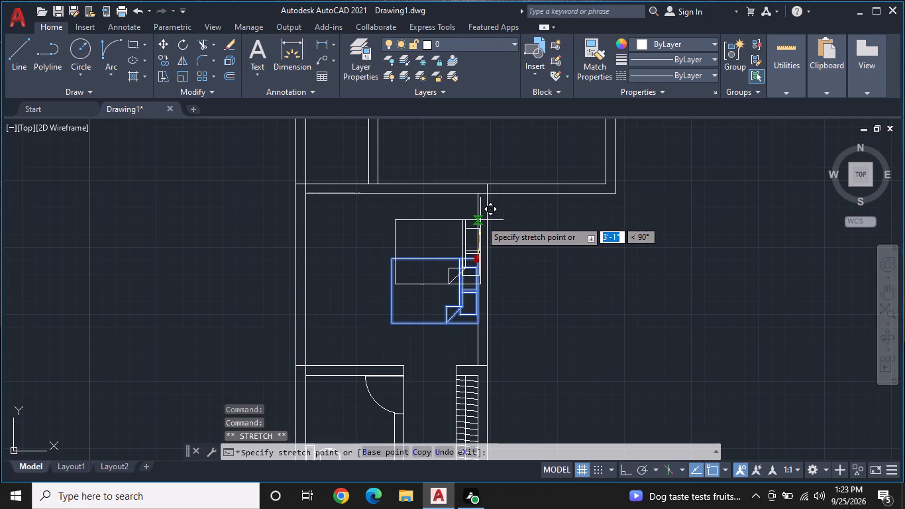
click(474, 225)
middle_drag(471, 268, 483, 264)
key(Escape)
Scale the bed block up freehand about its upper-right corner on the wall.
text(SC)
key(space)
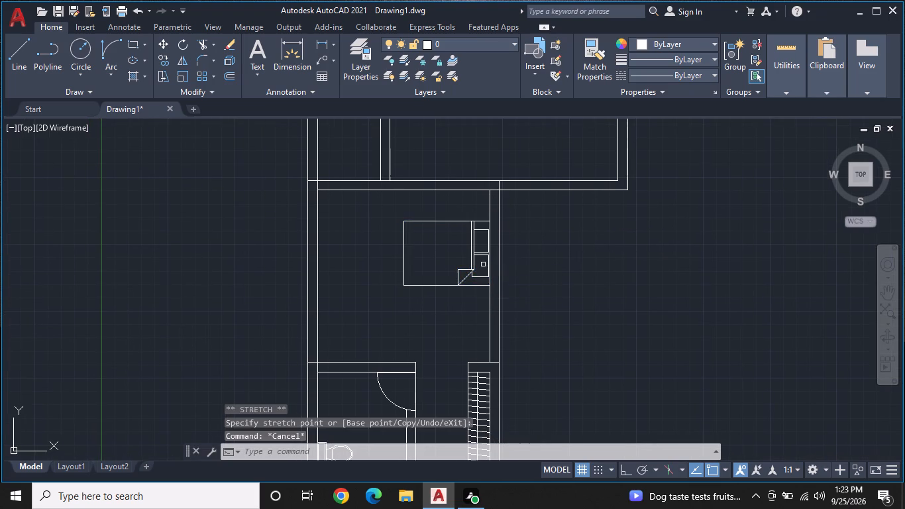
click(470, 257)
key(space)
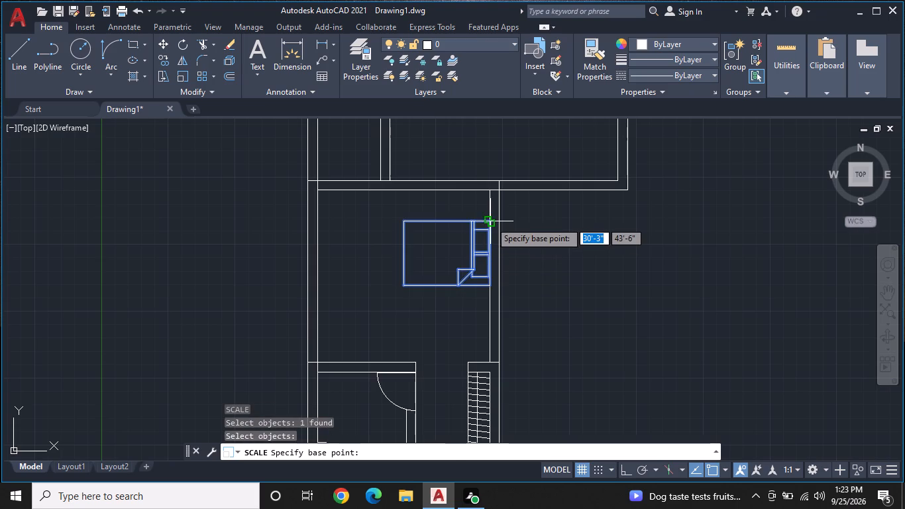
click(490, 220)
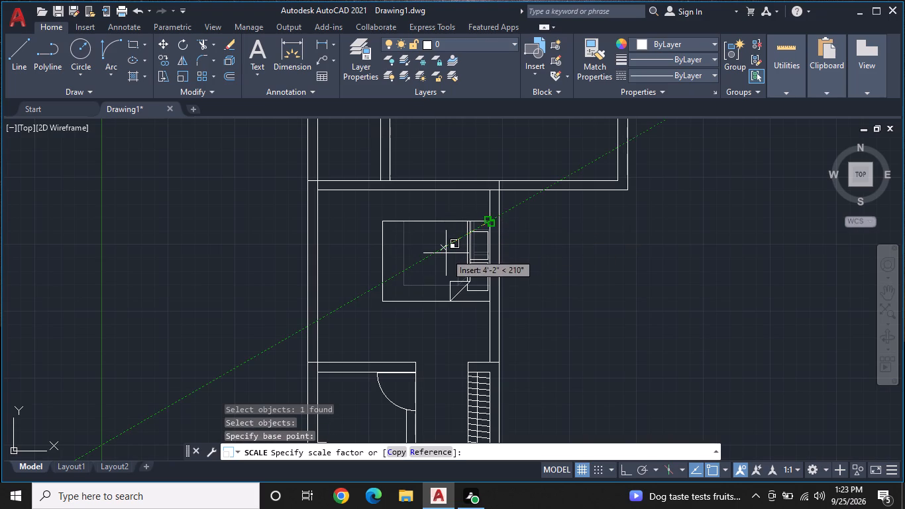
click(441, 258)
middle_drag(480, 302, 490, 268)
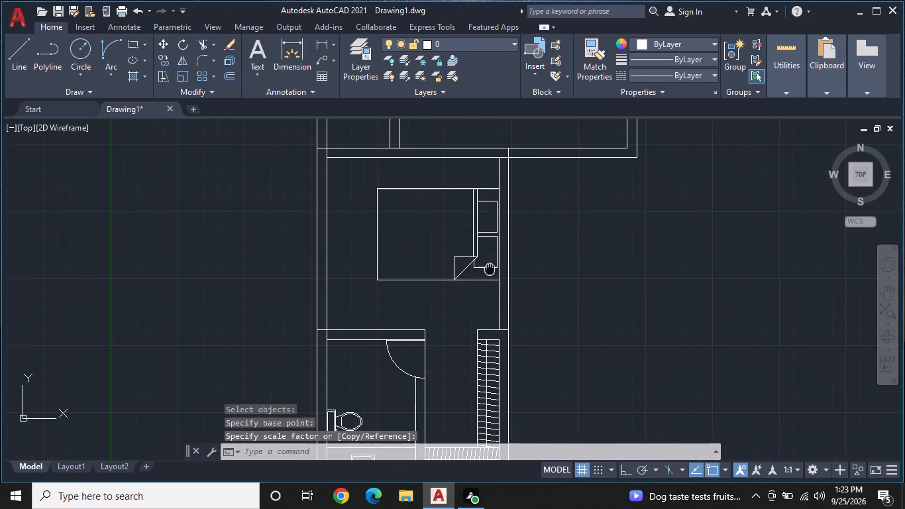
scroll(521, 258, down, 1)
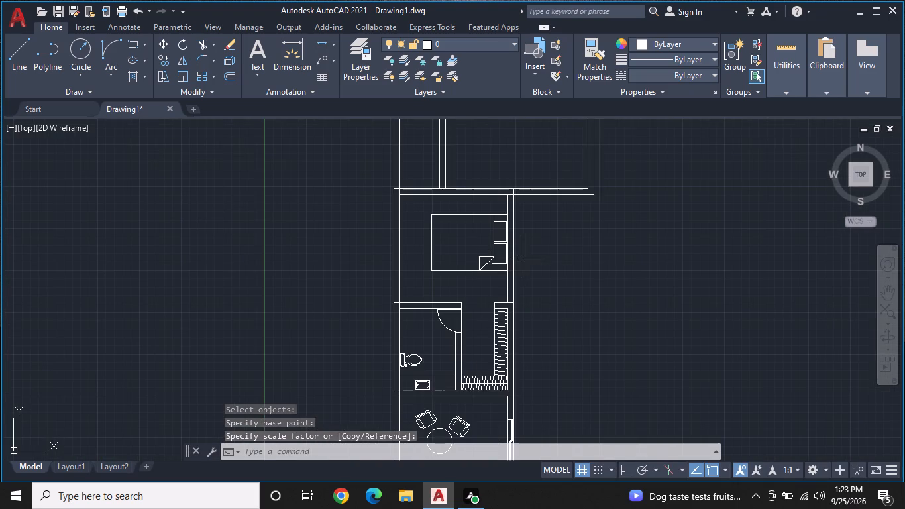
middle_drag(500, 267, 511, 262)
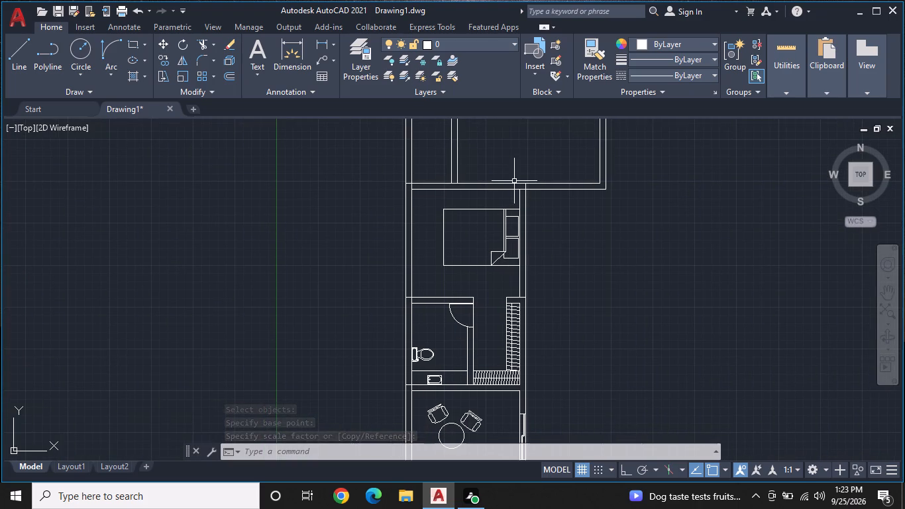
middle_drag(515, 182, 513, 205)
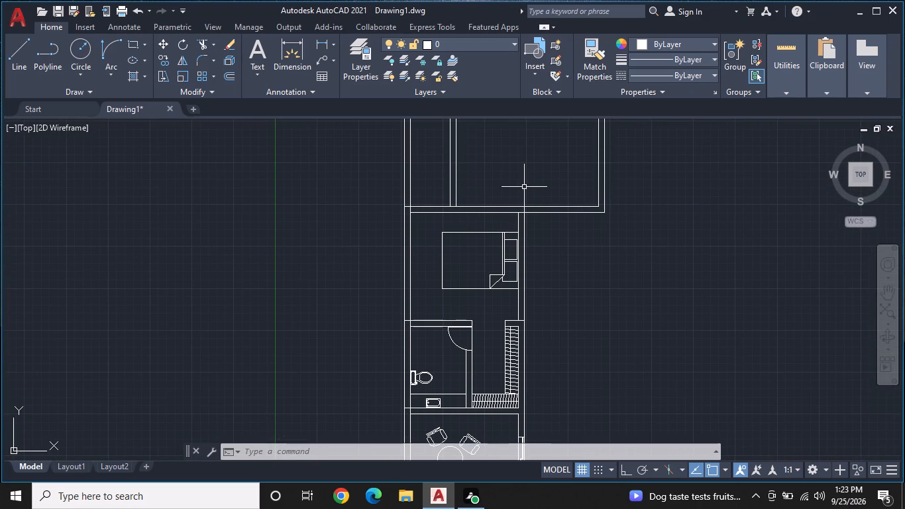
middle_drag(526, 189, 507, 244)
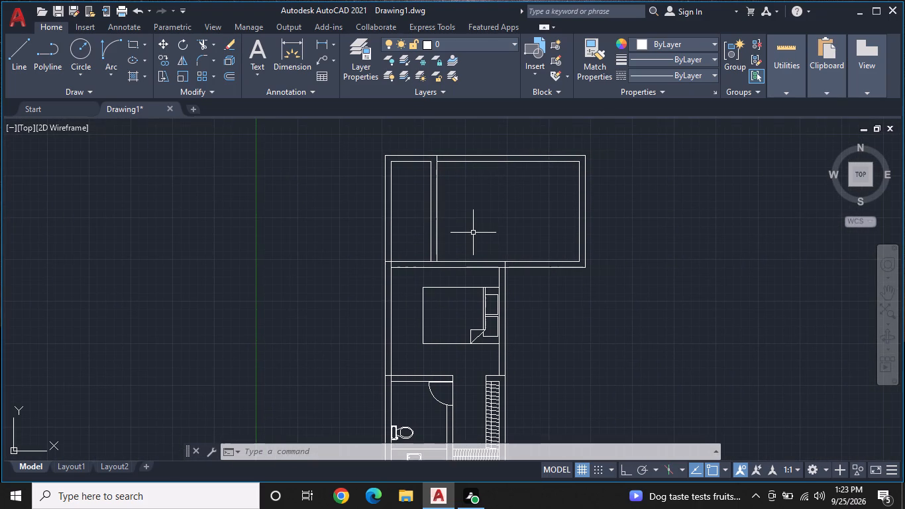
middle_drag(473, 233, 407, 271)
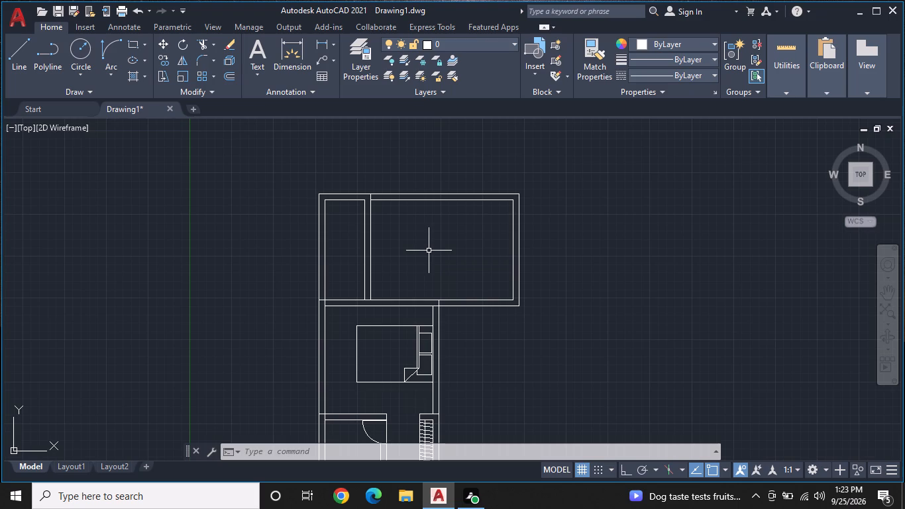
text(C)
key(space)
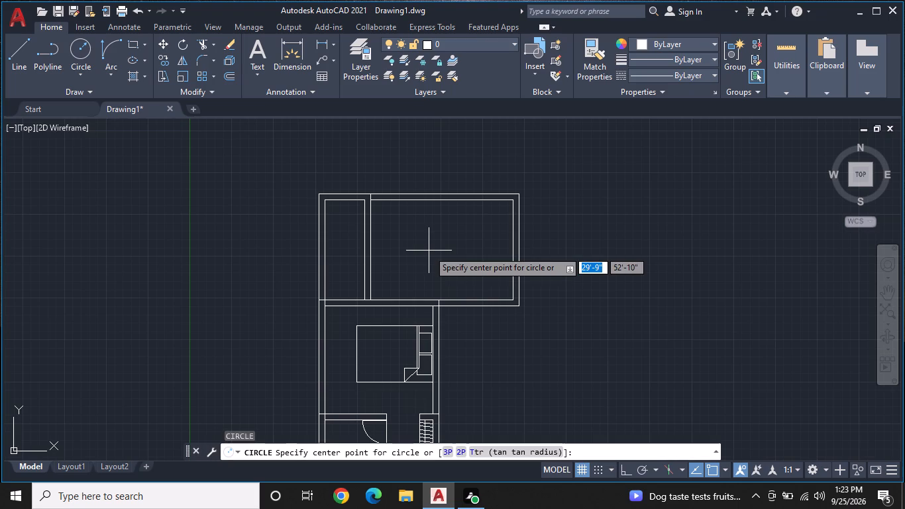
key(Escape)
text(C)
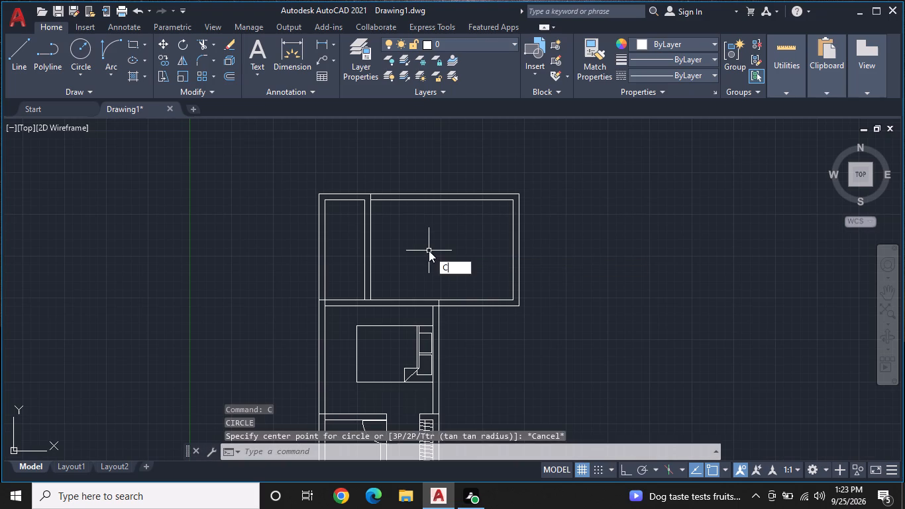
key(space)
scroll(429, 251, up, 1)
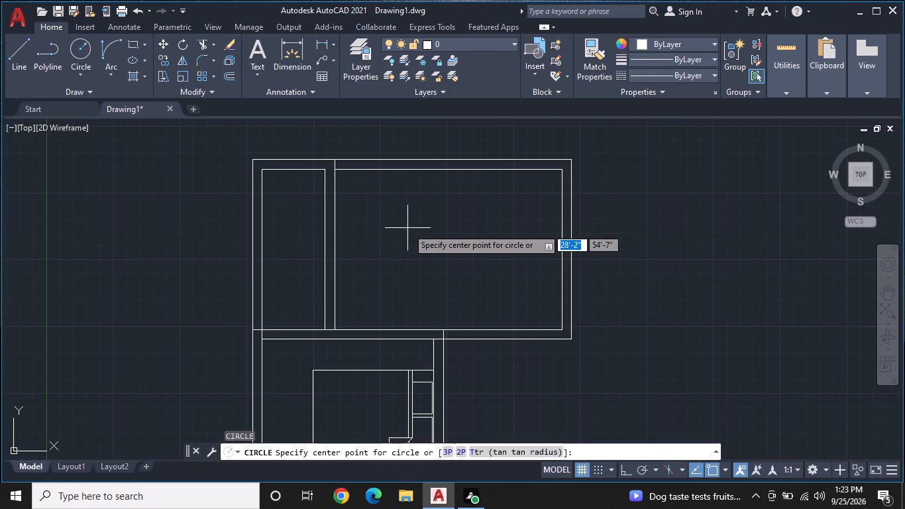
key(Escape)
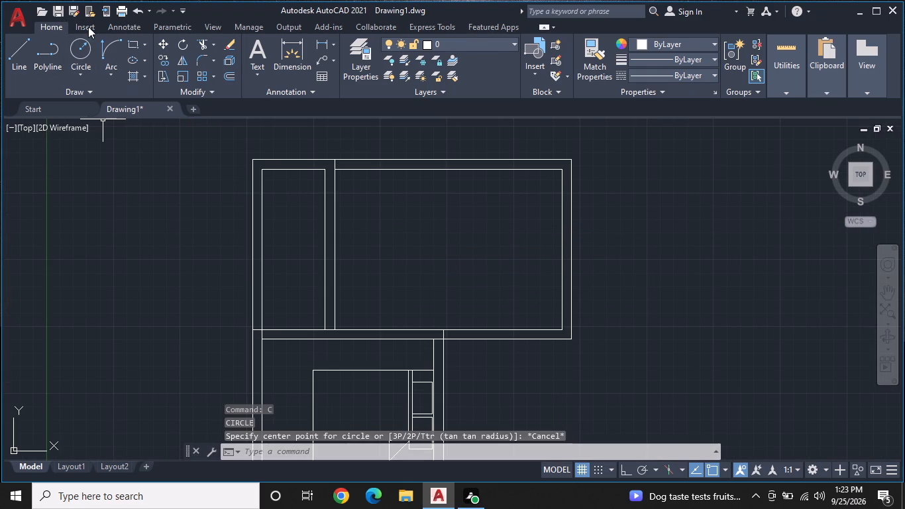
Open the block libraries and switch the source drawing from House Designer to Home - Space Planner.dwg.
click(88, 27)
click(22, 78)
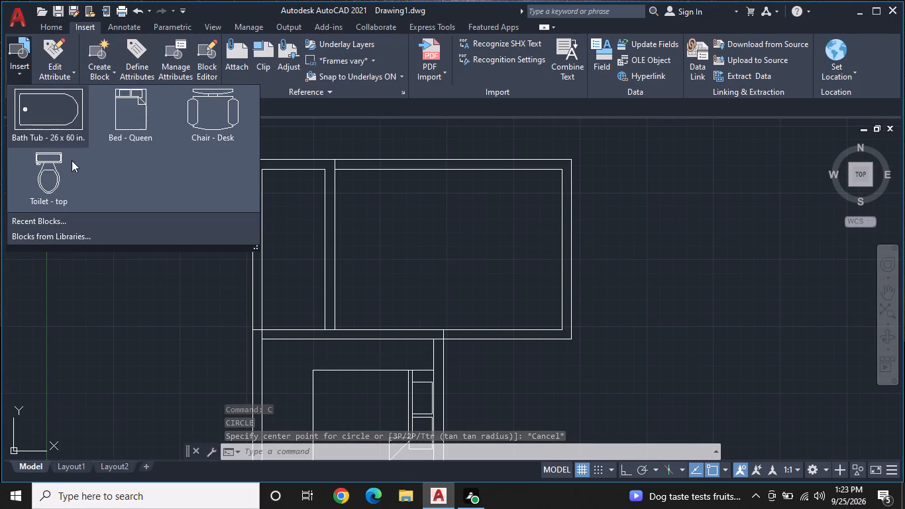
click(95, 233)
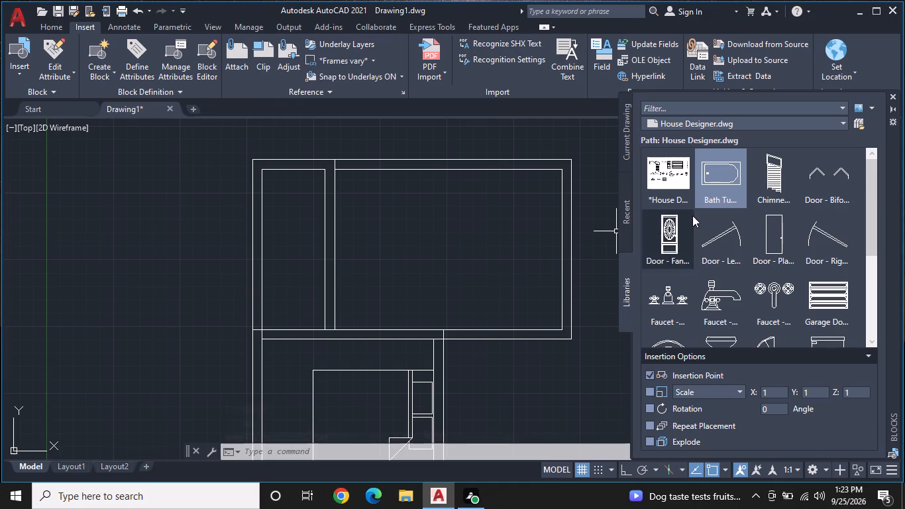
scroll(700, 221, down, 2)
scroll(700, 221, up, 6)
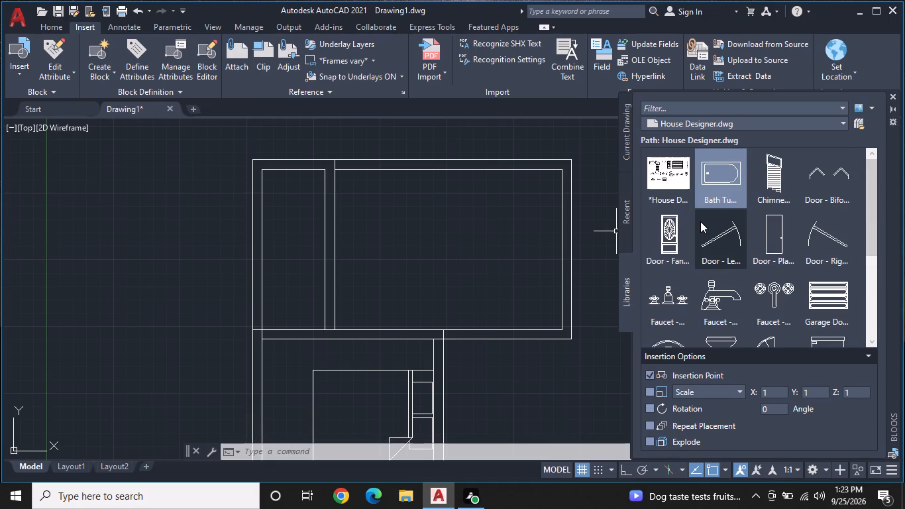
scroll(700, 221, down, 4)
scroll(700, 221, up, 2)
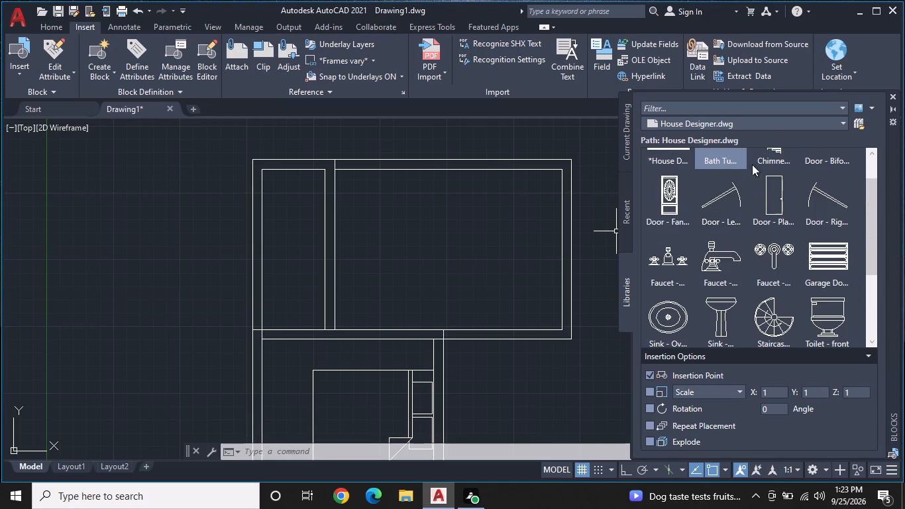
click(777, 125)
click(728, 162)
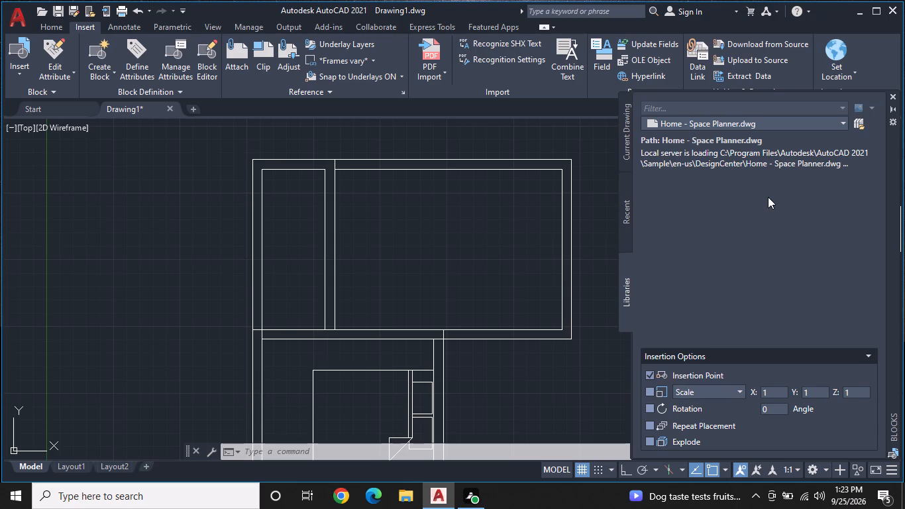
Insert the three-seat rounded sofa block from Home - Space Planner just below the top wall of the large upper room.
scroll(769, 206, up, 4)
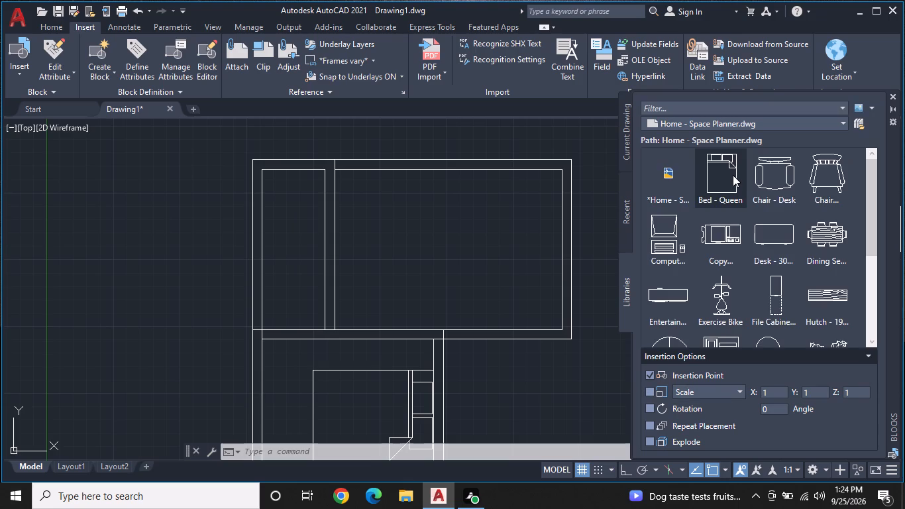
scroll(733, 175, down, 4)
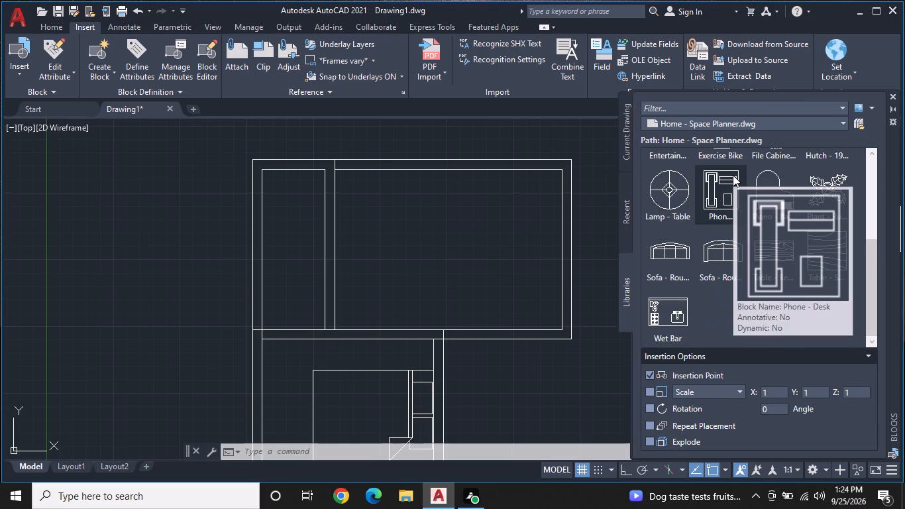
click(672, 260)
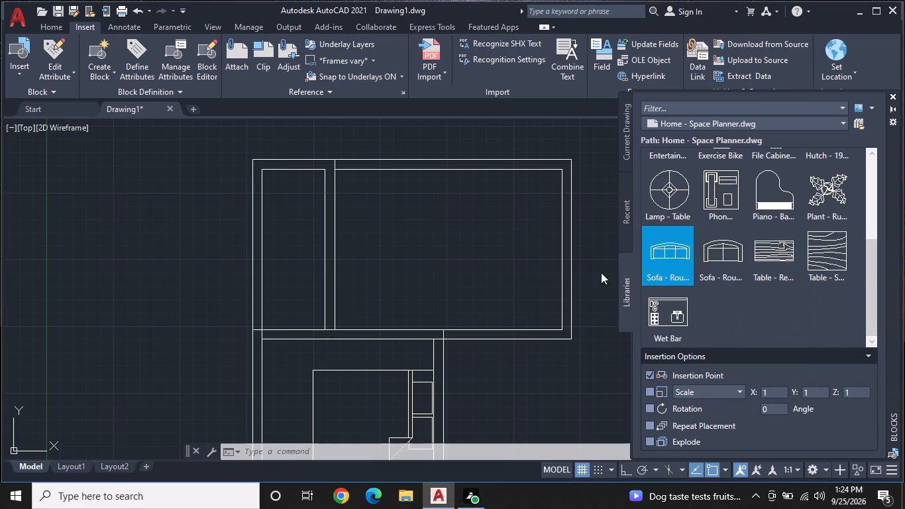
click(425, 184)
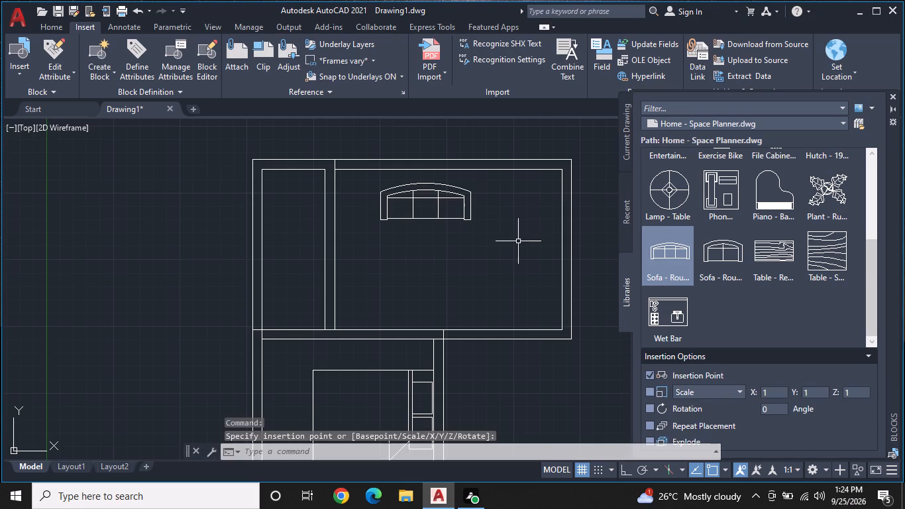
Insert the Chair - Desk block to the right of the sofa in the large upper room, and close the block library.
scroll(680, 222, down, 3)
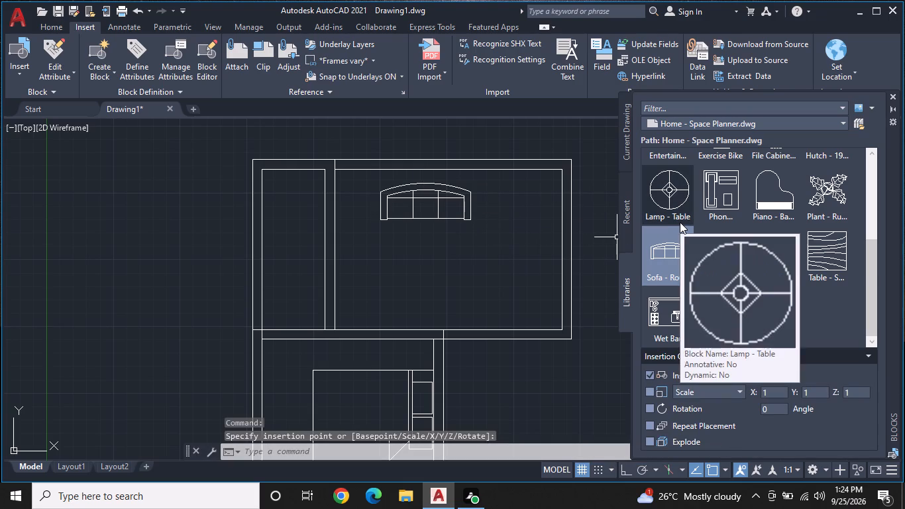
scroll(680, 222, up, 4)
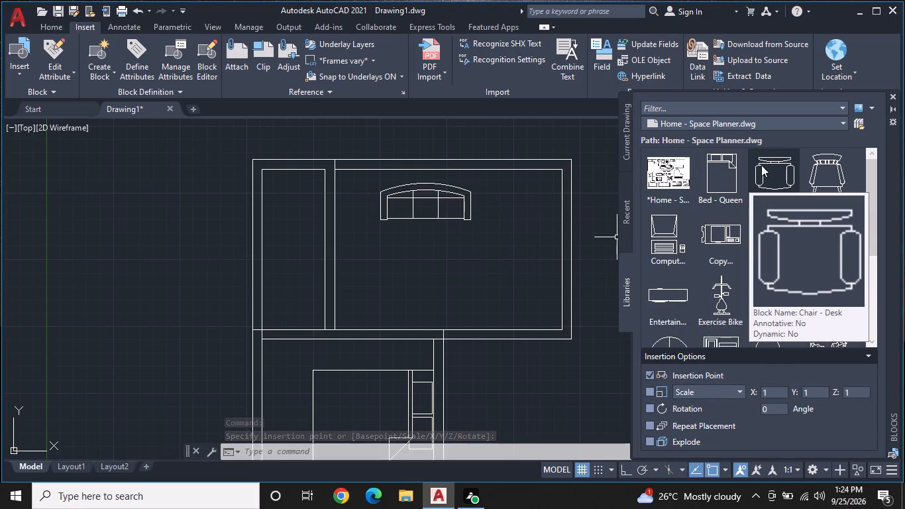
click(761, 165)
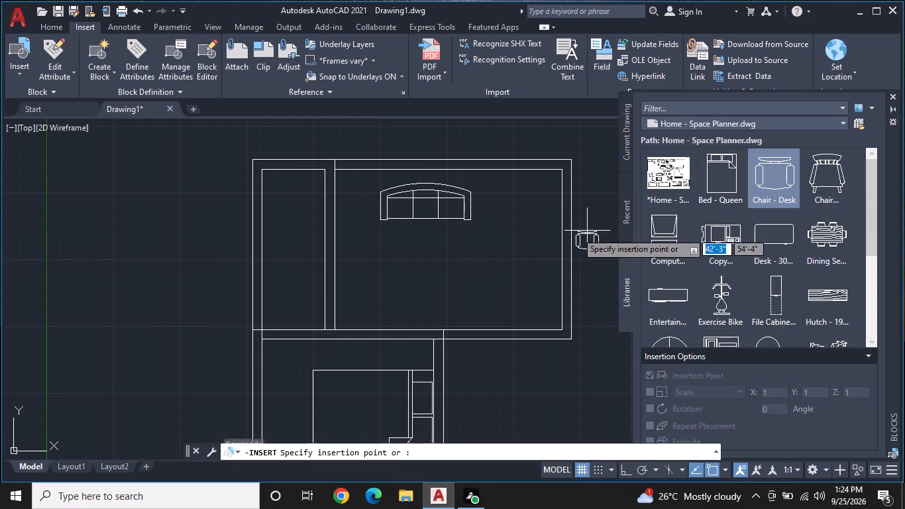
click(516, 224)
scroll(738, 258, down, 1)
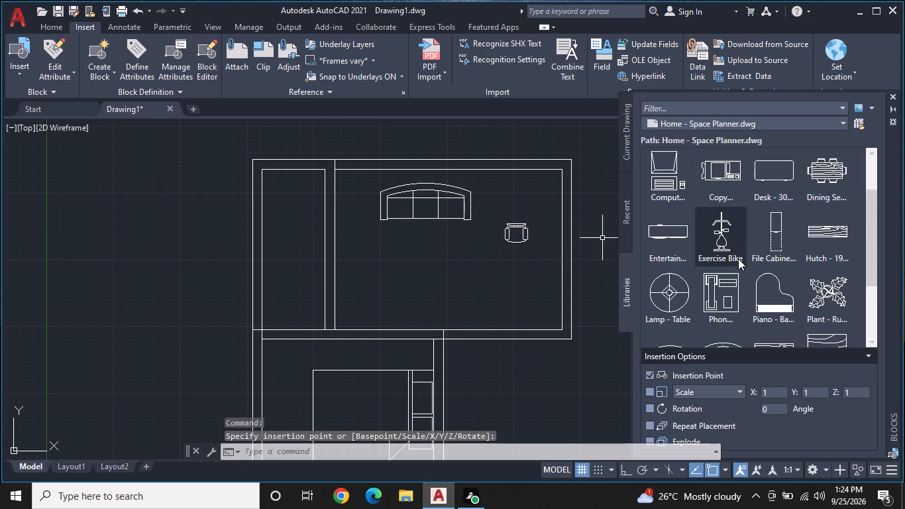
scroll(738, 258, down, 3)
scroll(738, 258, up, 3)
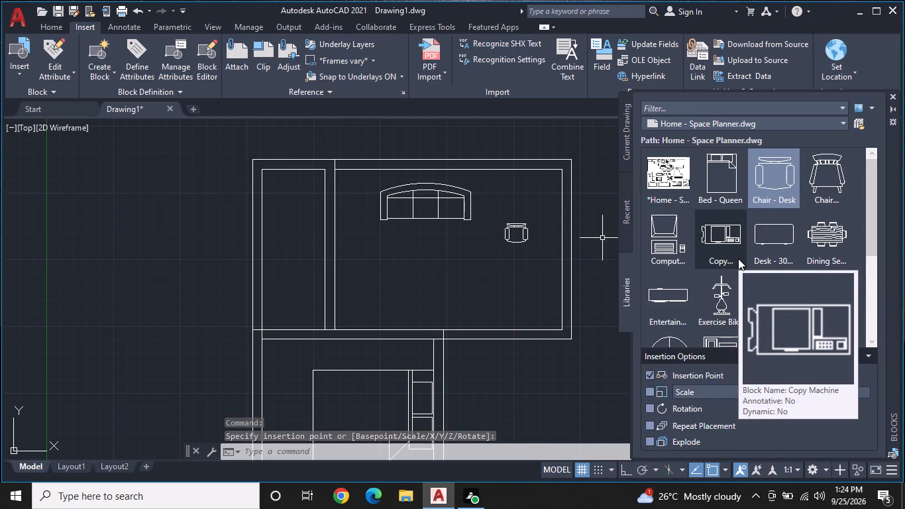
scroll(738, 258, up, 1)
scroll(738, 258, down, 2)
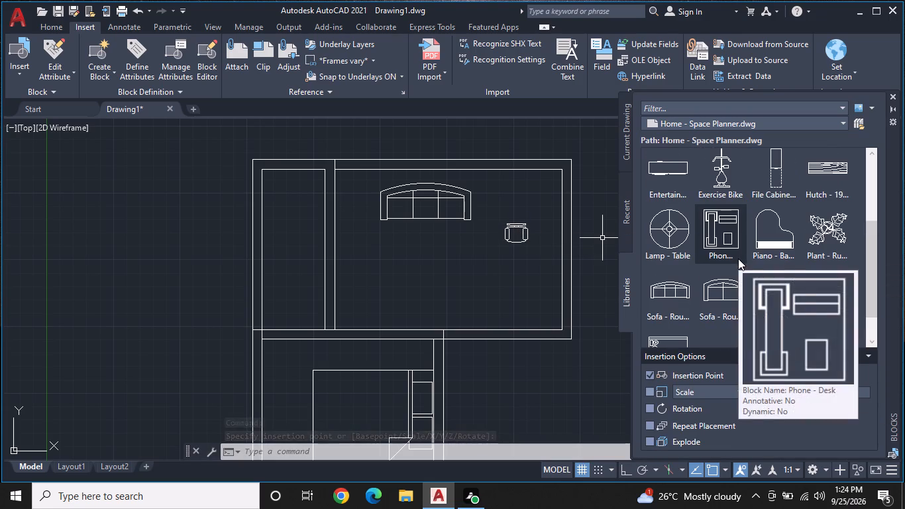
click(892, 96)
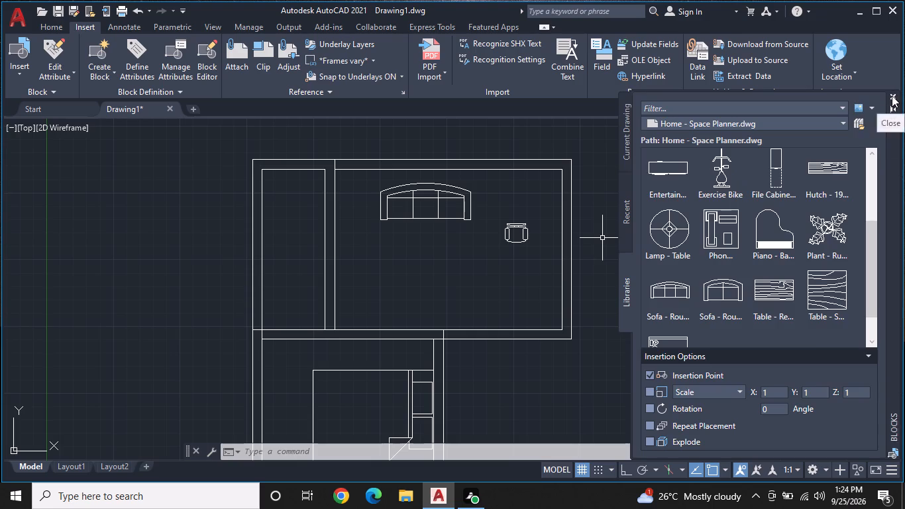
Scale the sofa block up freehand about its upper-right corner.
middle_drag(629, 217, 725, 223)
scroll(725, 223, down, 1)
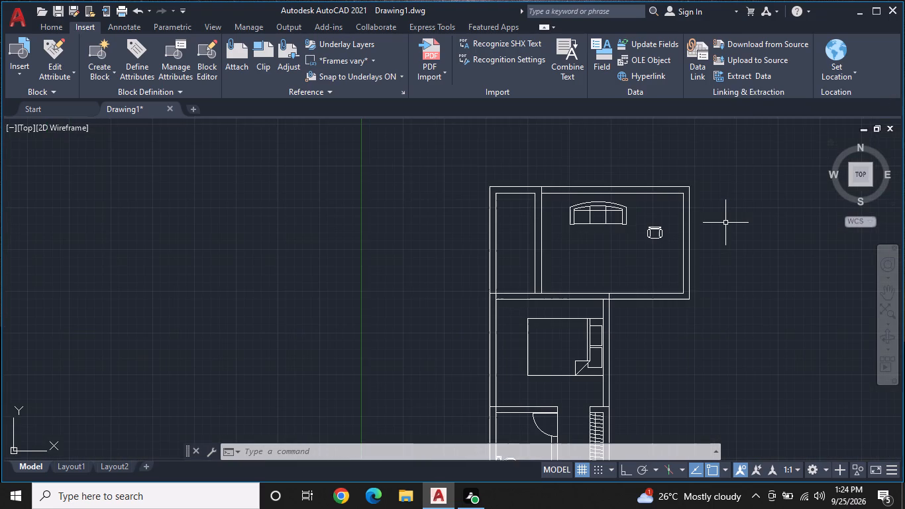
scroll(725, 223, up, 1)
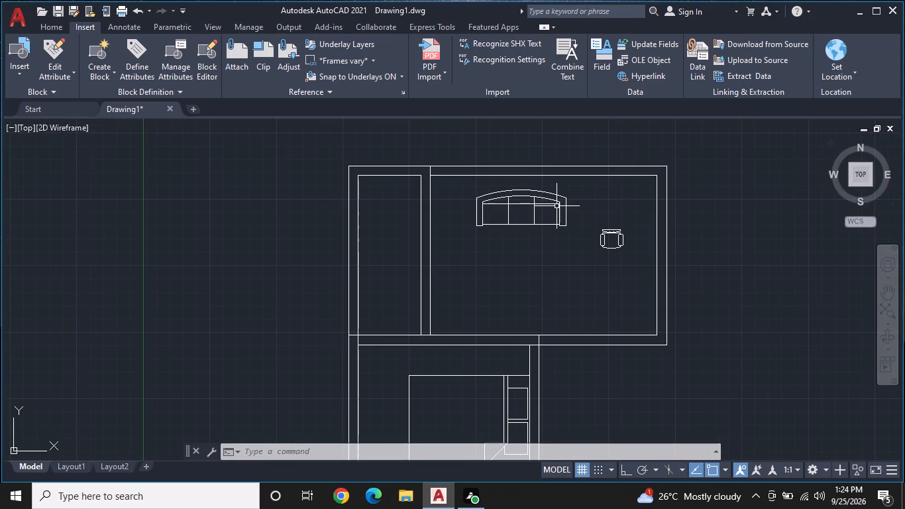
text(SC)
key(space)
click(564, 196)
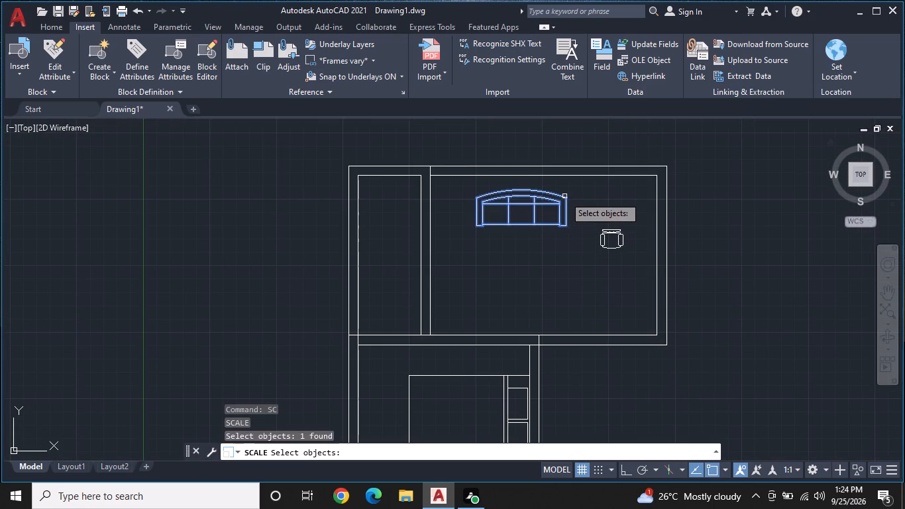
key(space)
click(569, 201)
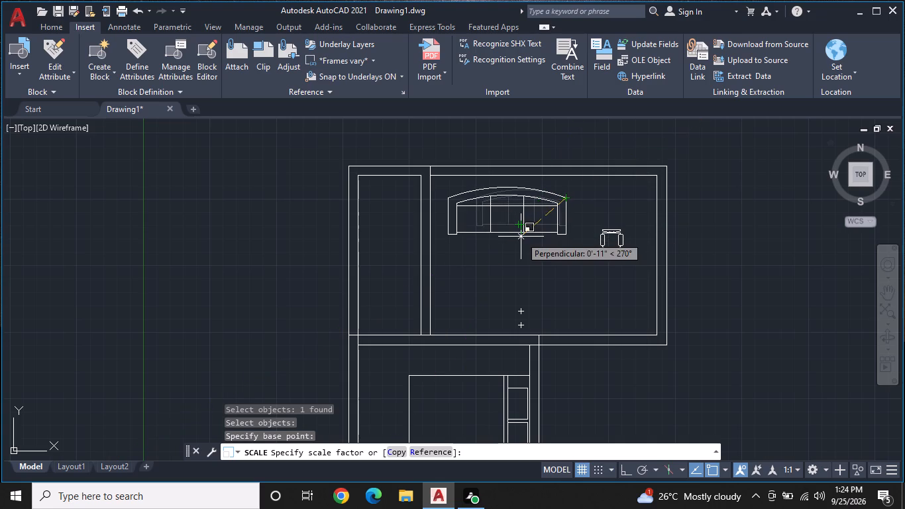
click(521, 237)
Reposition the enlarged sofa by its grip, back side facing the top wall and closer to the left partition than to the right wall.
click(560, 201)
click(552, 207)
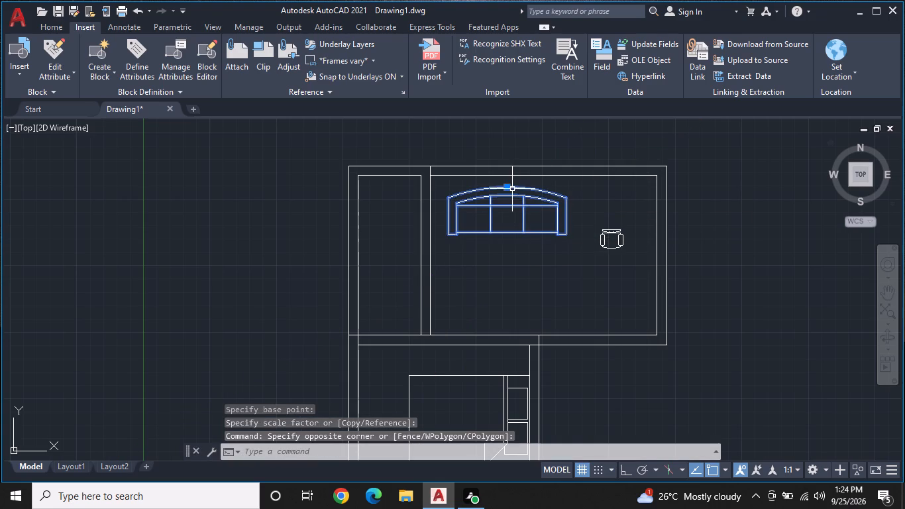
click(510, 190)
click(532, 186)
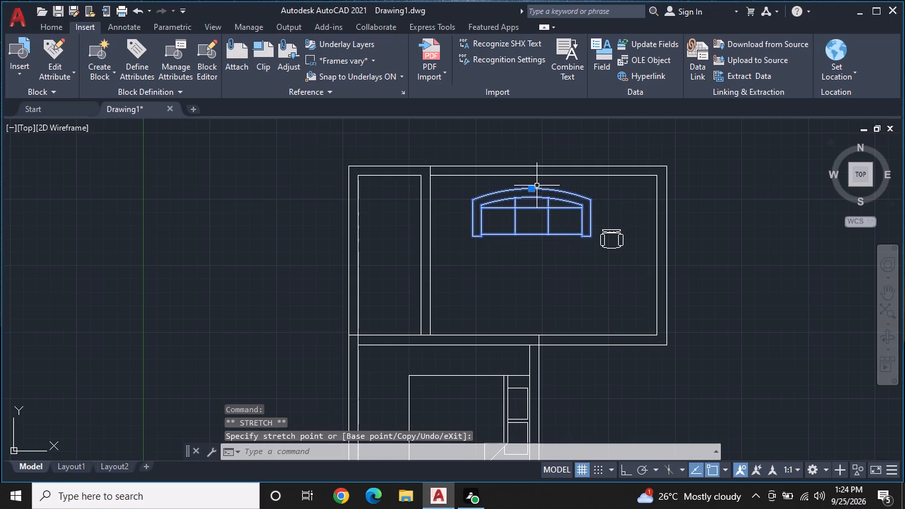
click(533, 188)
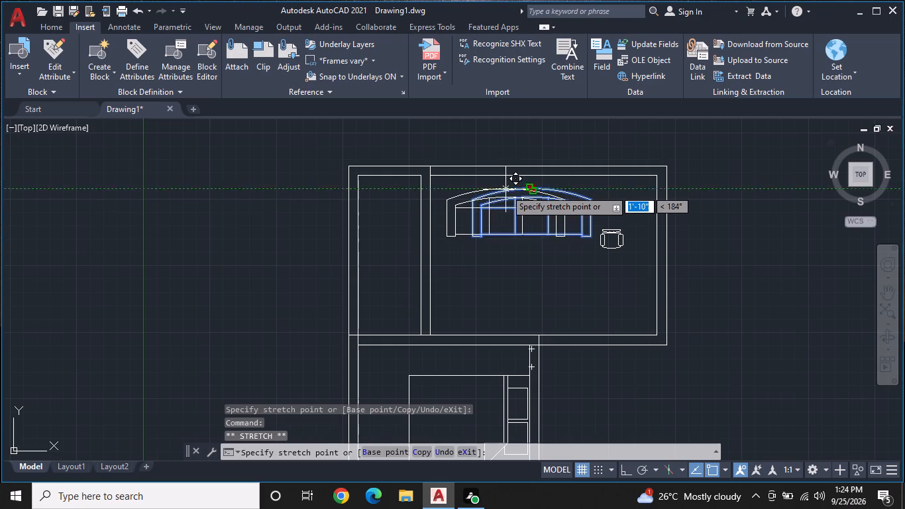
click(505, 190)
click(605, 231)
key(Escape)
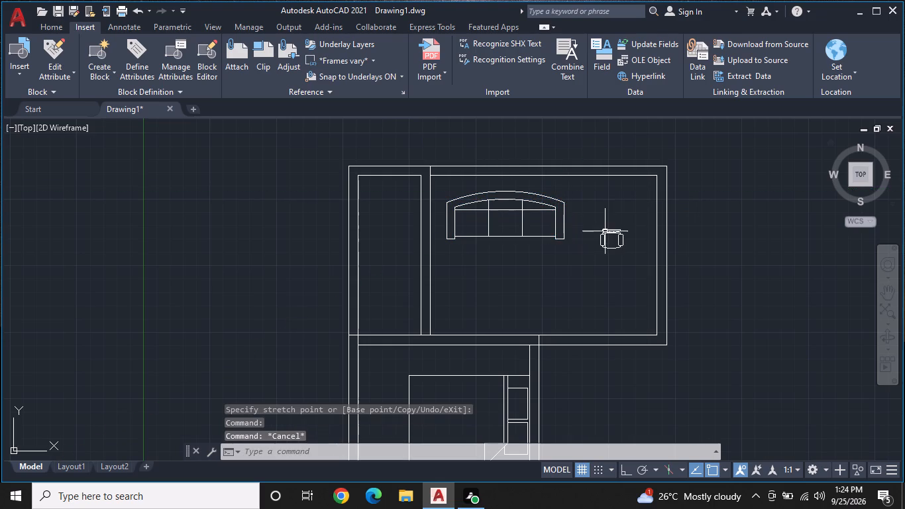
Scale the desk chair block up freehand about a point on its left armrest.
text(SC)
key(space)
click(606, 231)
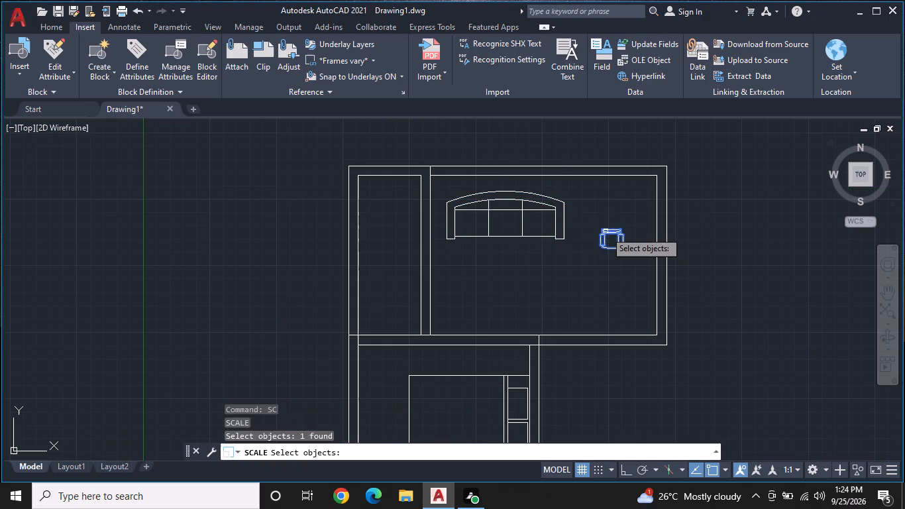
click(606, 231)
key(space)
click(606, 231)
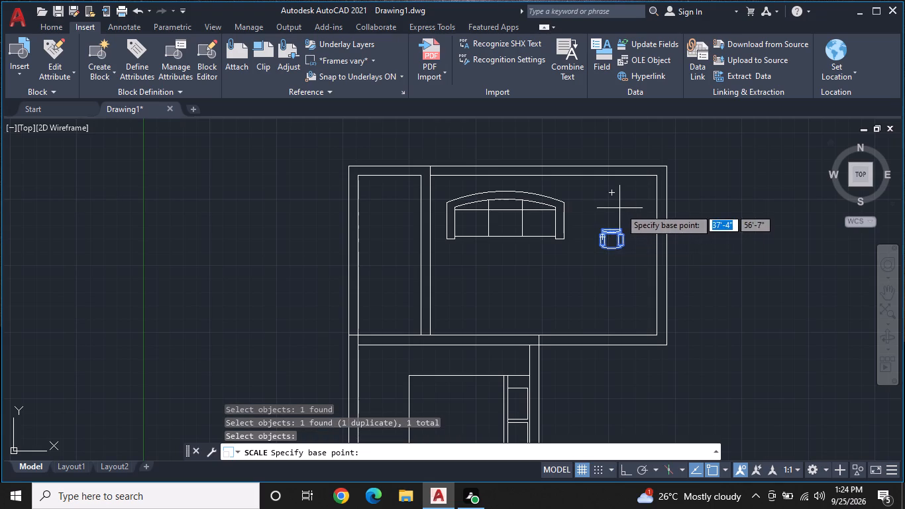
click(608, 239)
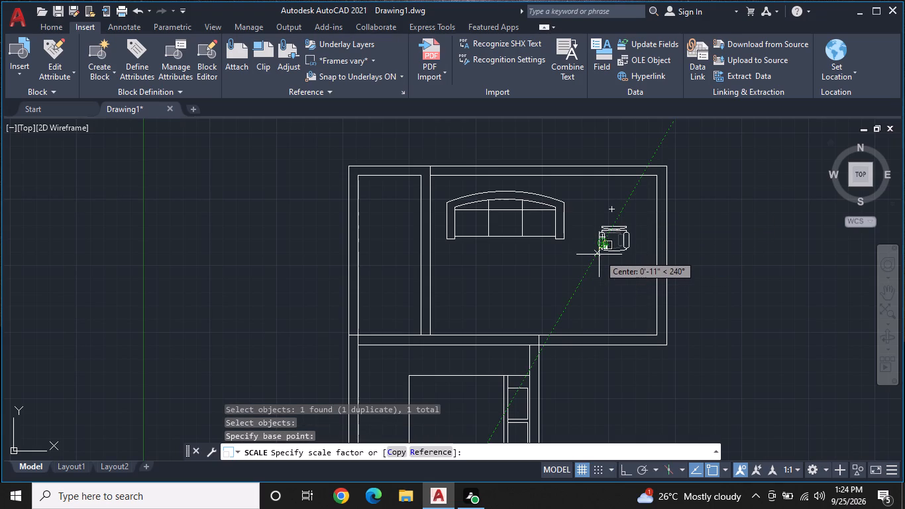
click(599, 256)
Rotate the desk chair freehand about its backrest so that its seat faces the lower left of the room.
right_click(627, 229)
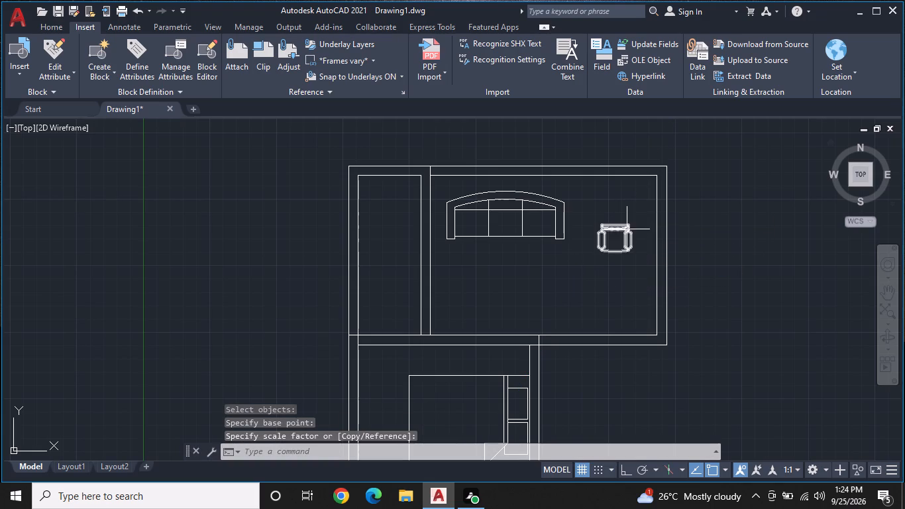
key(Escape)
click(627, 229)
right_click(627, 229)
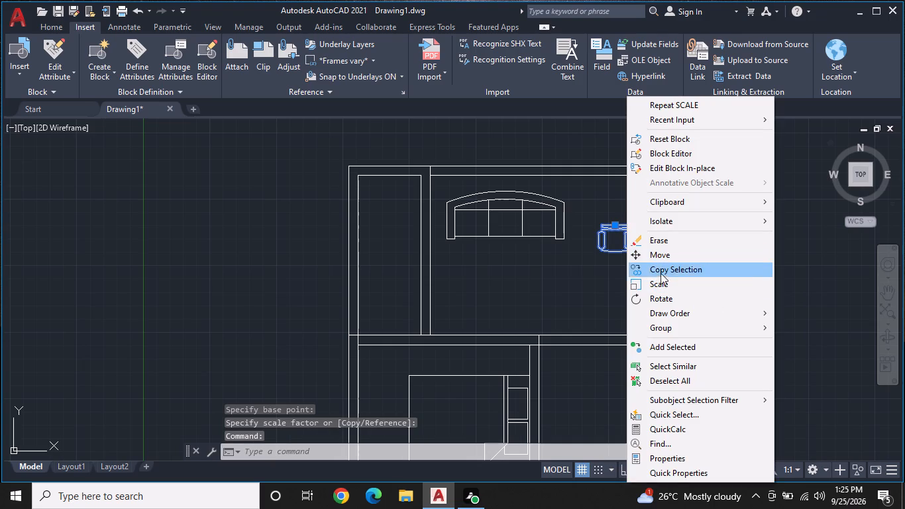
click(662, 295)
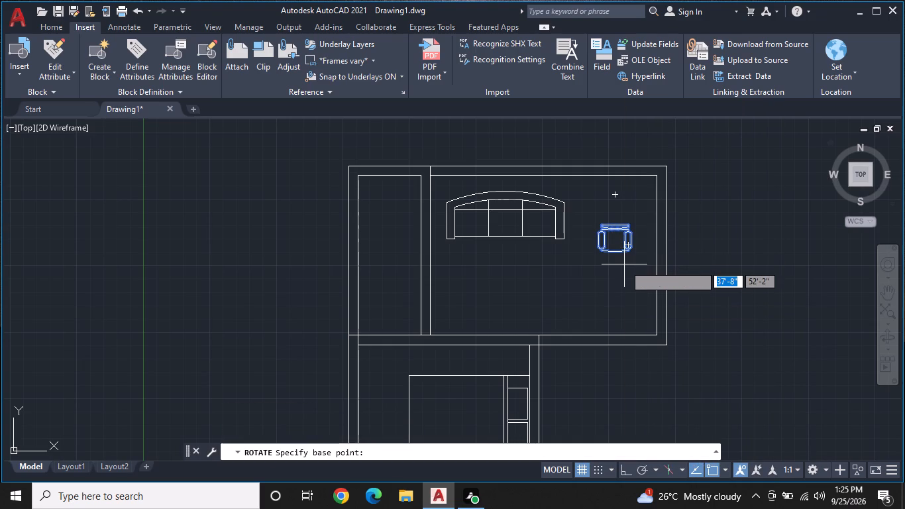
click(620, 225)
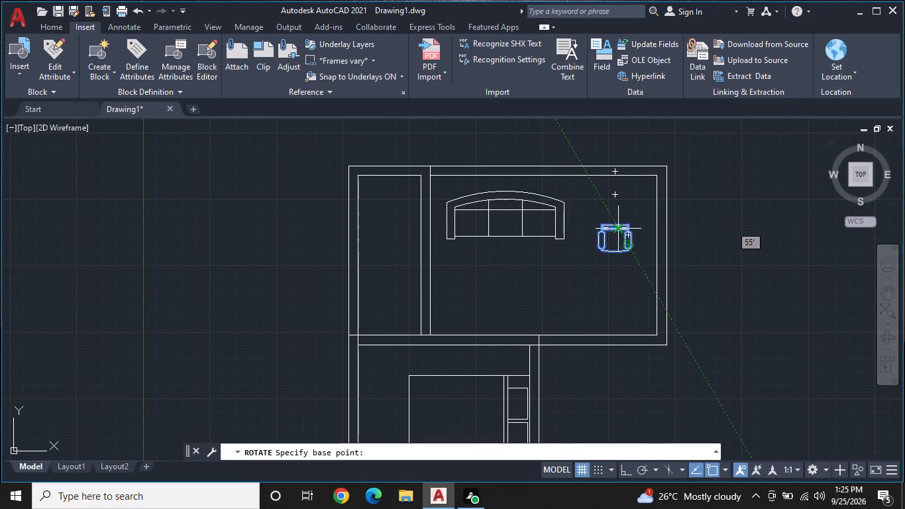
click(647, 260)
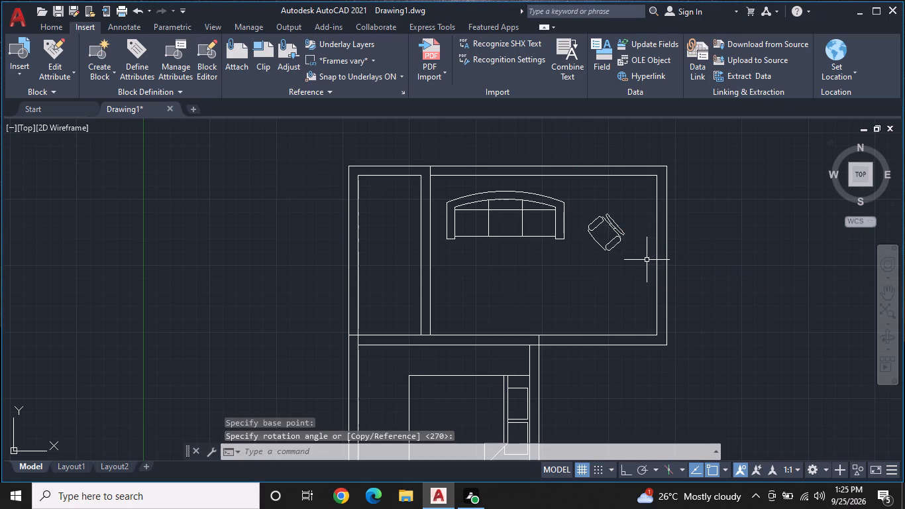
Reposition the desk chair by its grip, slightly closer to the sofa and just beyond its lower-right corner.
click(617, 225)
click(613, 225)
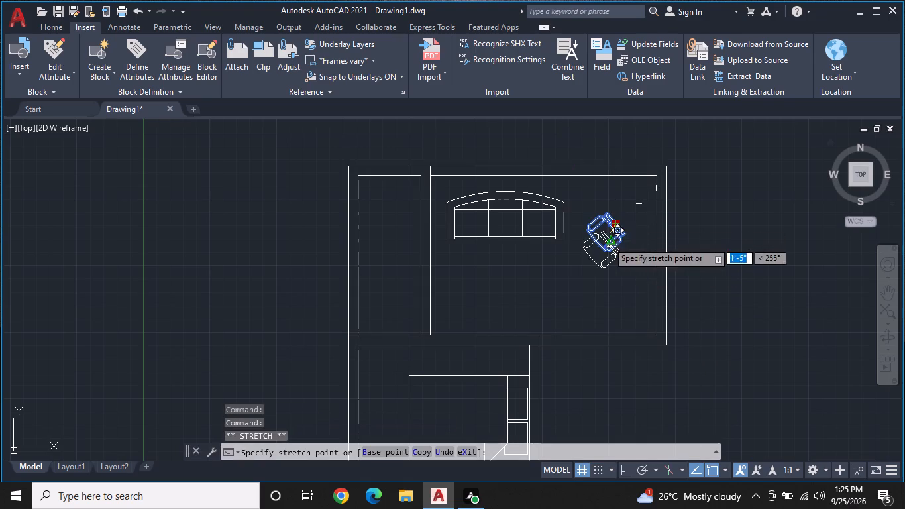
double_click(600, 251)
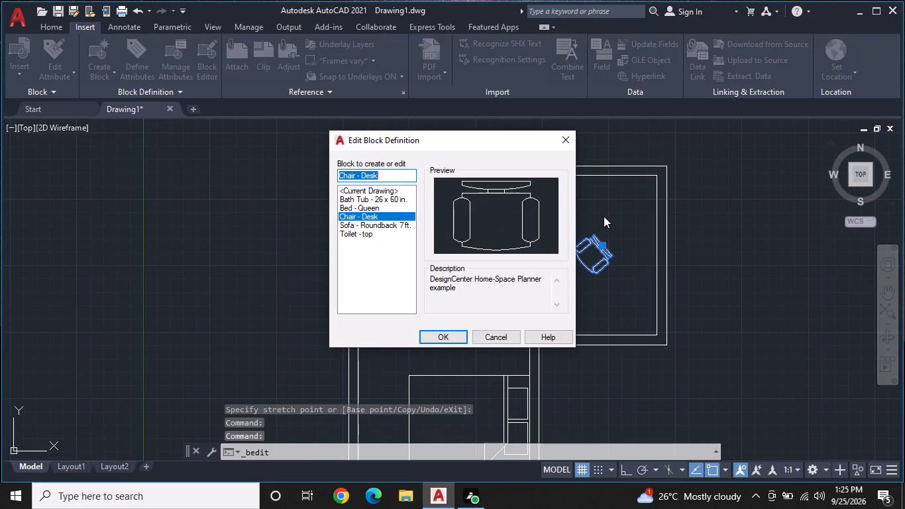
click(565, 139)
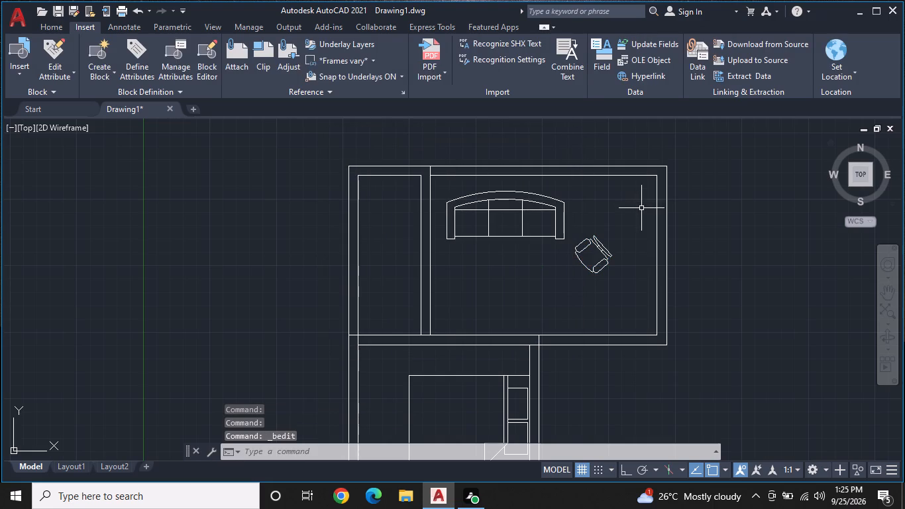
key(s)
key(Escape)
Draw a circle of about 1'-2" radius freehand beside the sofa's right end, above the desk chair.
text(C)
key(space)
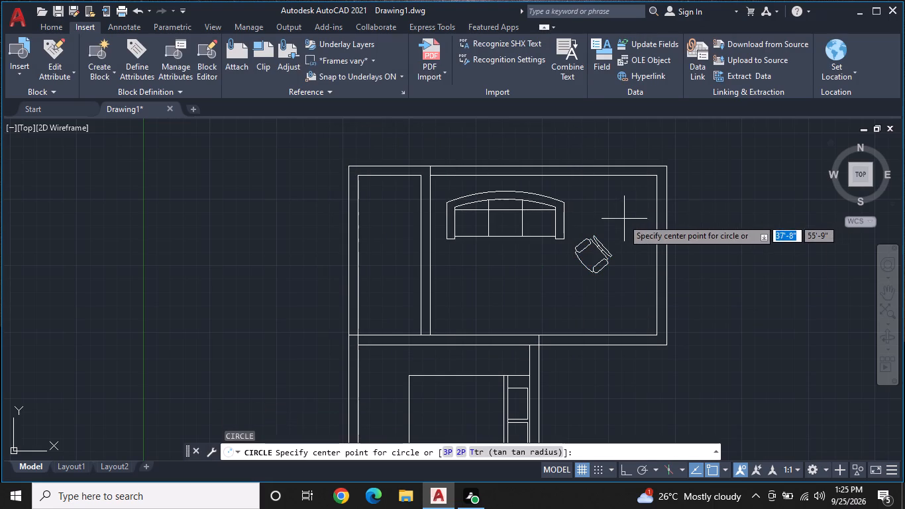
click(587, 211)
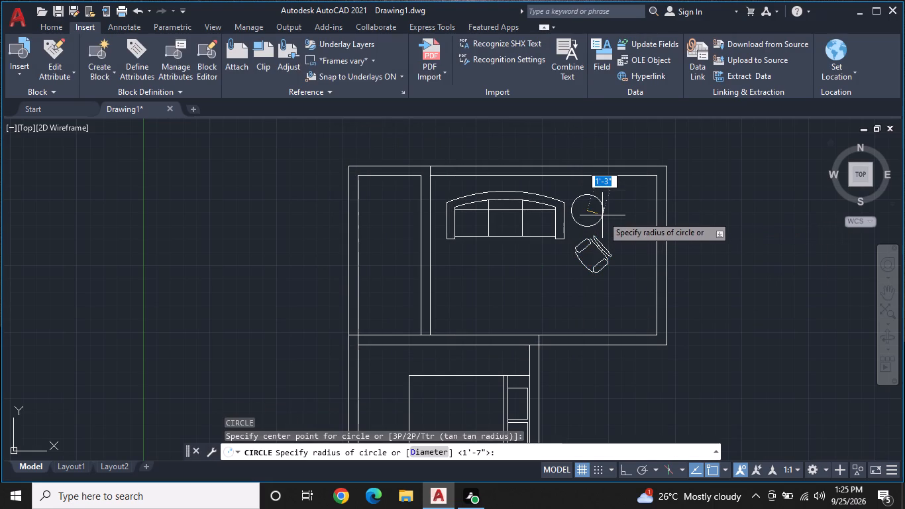
click(602, 212)
Draw a second, larger circle freehand in front of the sofa, near the middle of its seats.
middle_drag(623, 260, 653, 238)
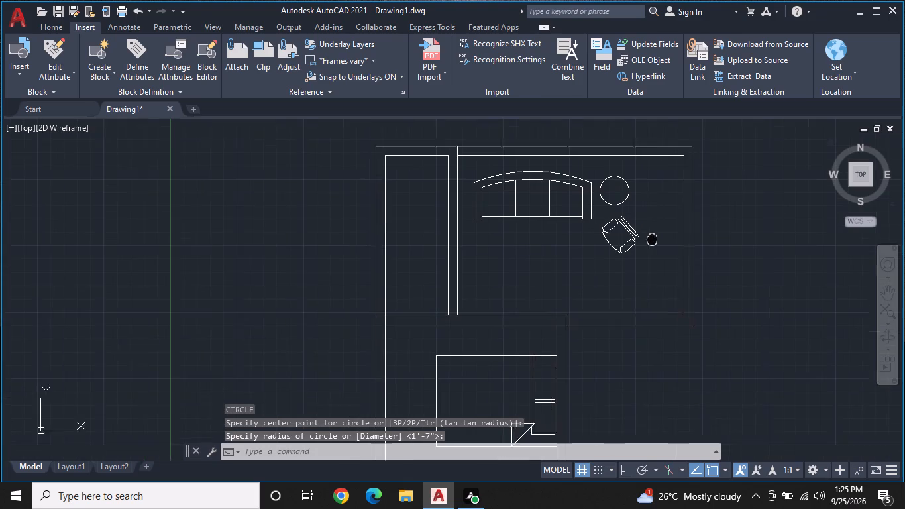
middle_drag(653, 238, 655, 236)
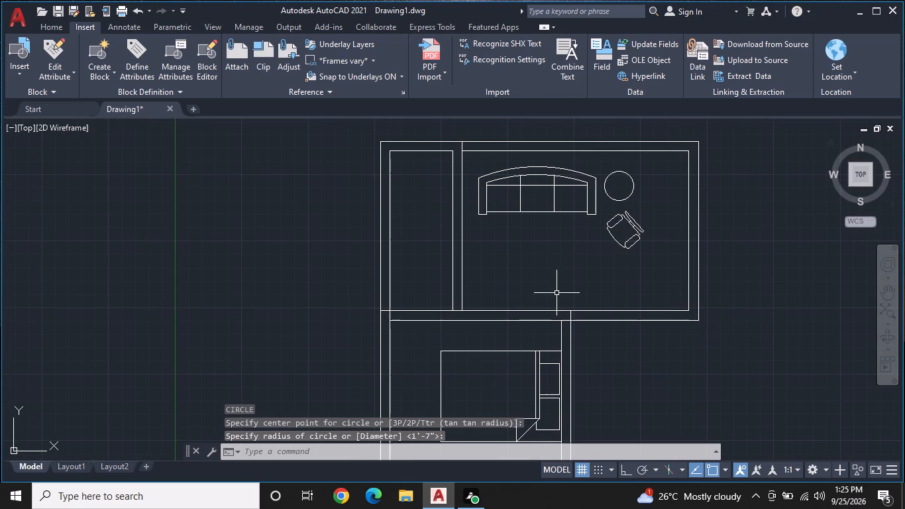
middle_drag(557, 293, 588, 264)
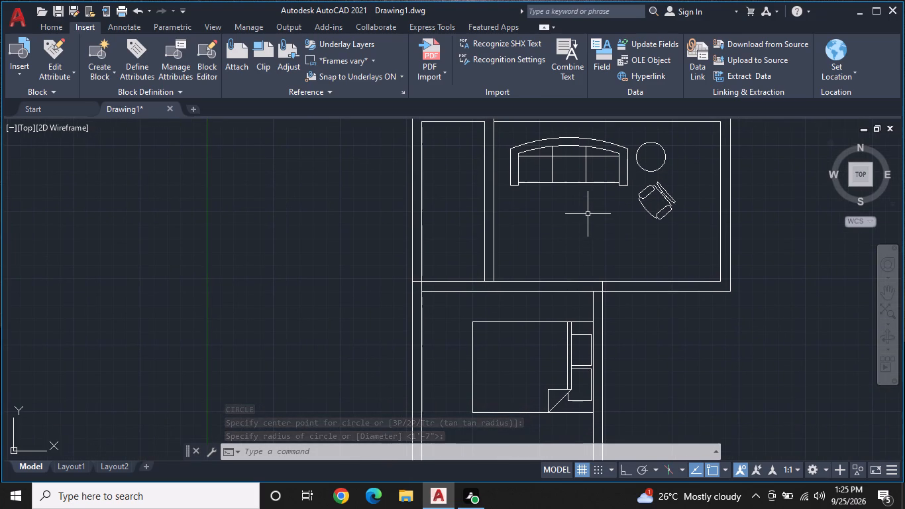
text(C)
key(space)
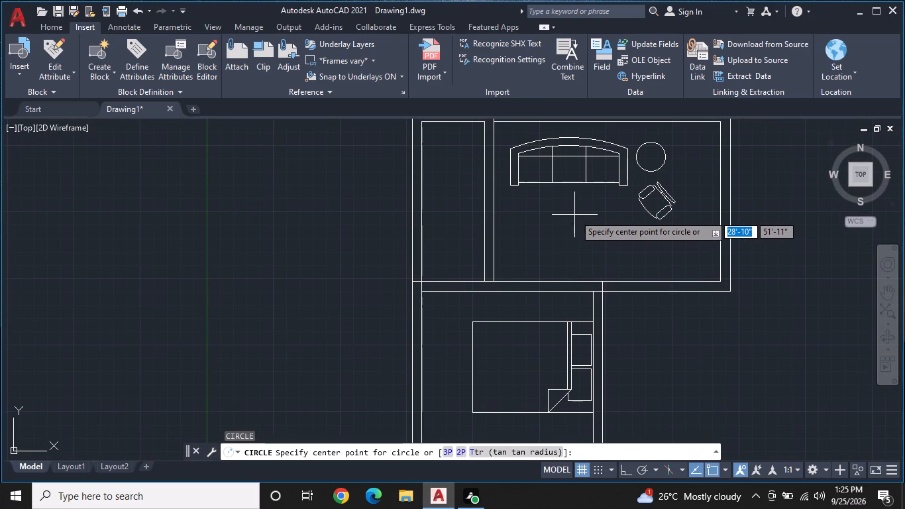
click(564, 211)
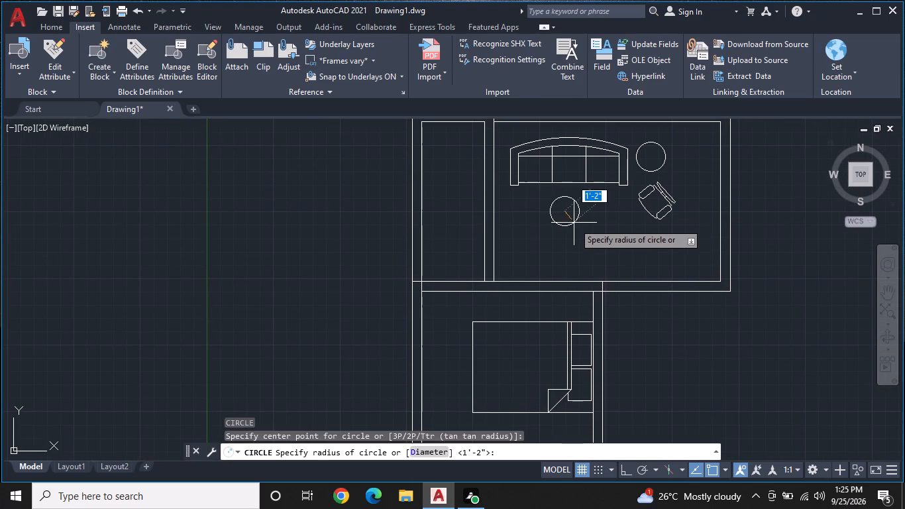
click(580, 222)
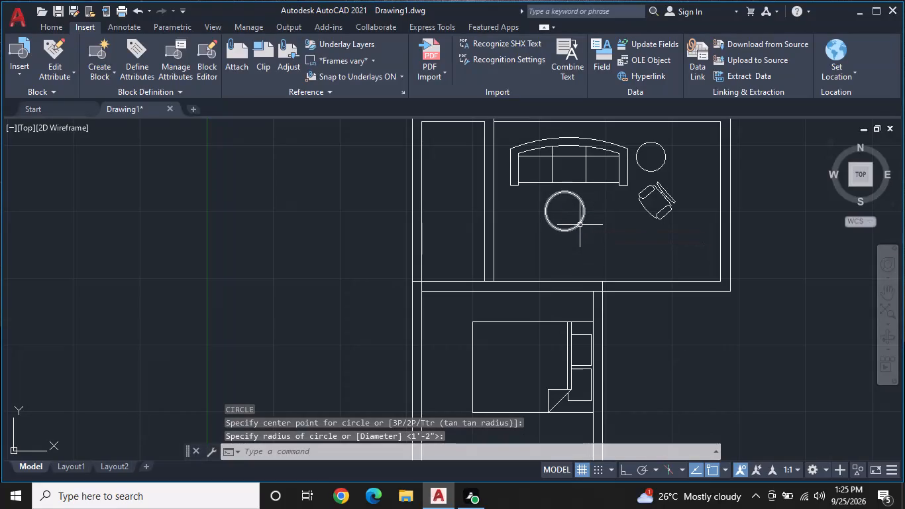
Move the circle in front of the sofa about 1'-6" from its center, down and slightly right, away from the sofa.
click(578, 225)
right_drag(578, 225, 579, 234)
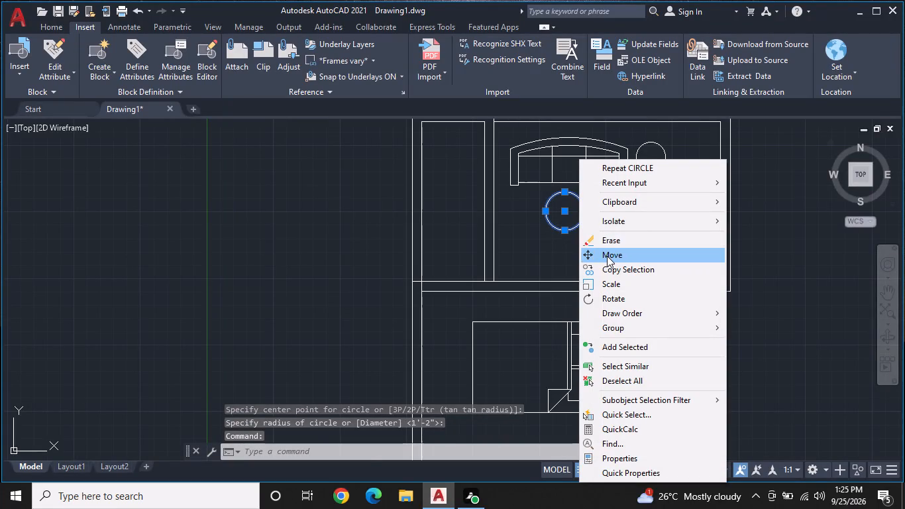
click(607, 256)
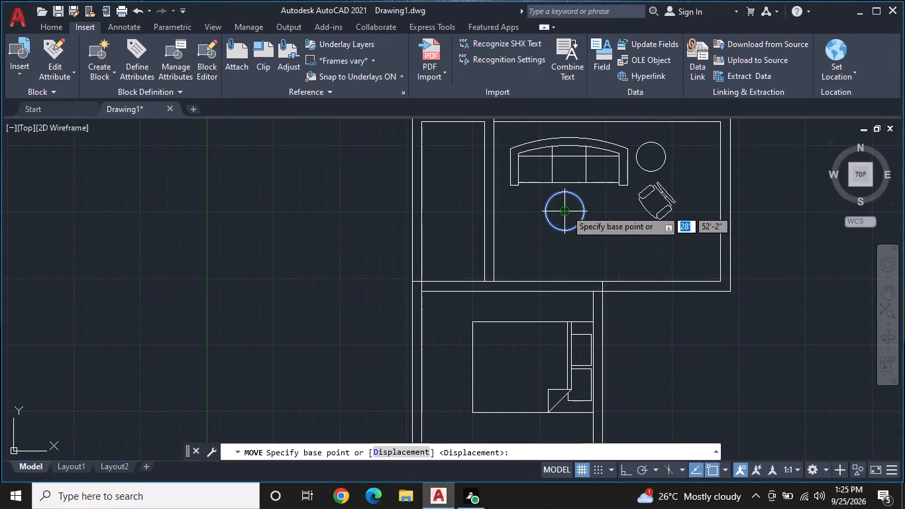
click(566, 208)
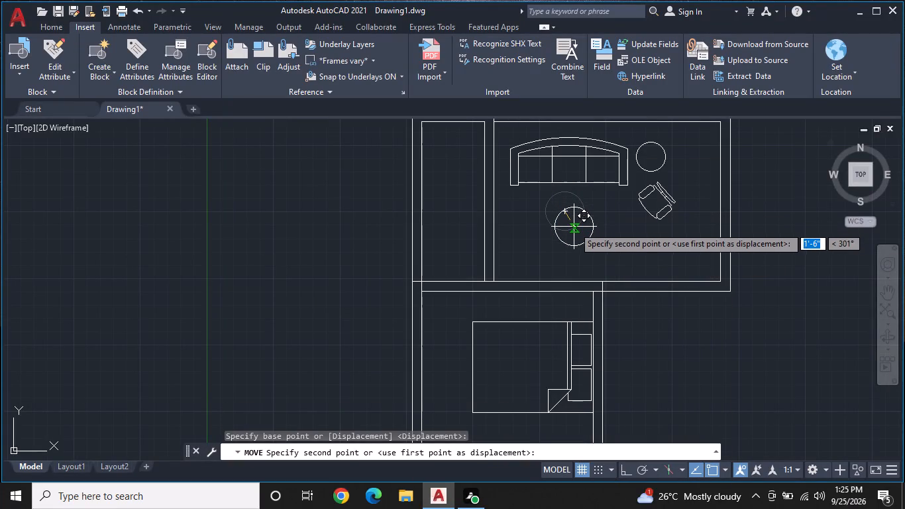
click(574, 227)
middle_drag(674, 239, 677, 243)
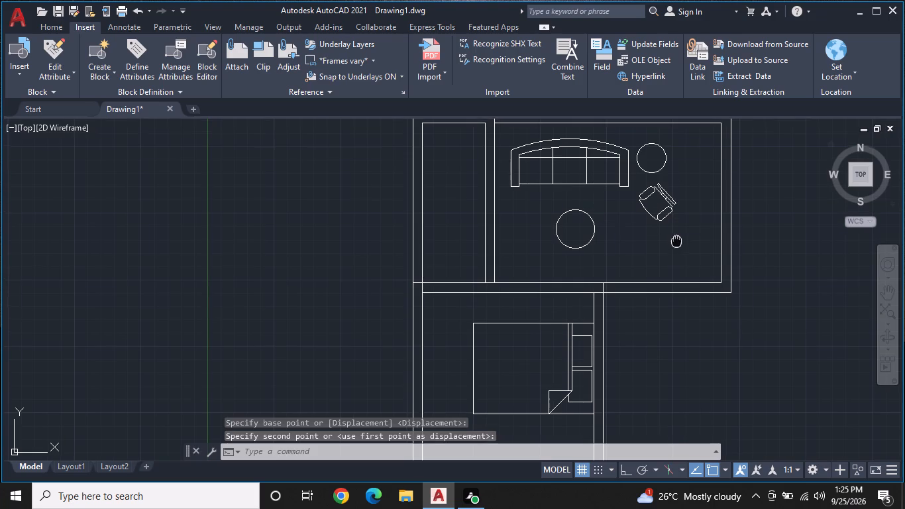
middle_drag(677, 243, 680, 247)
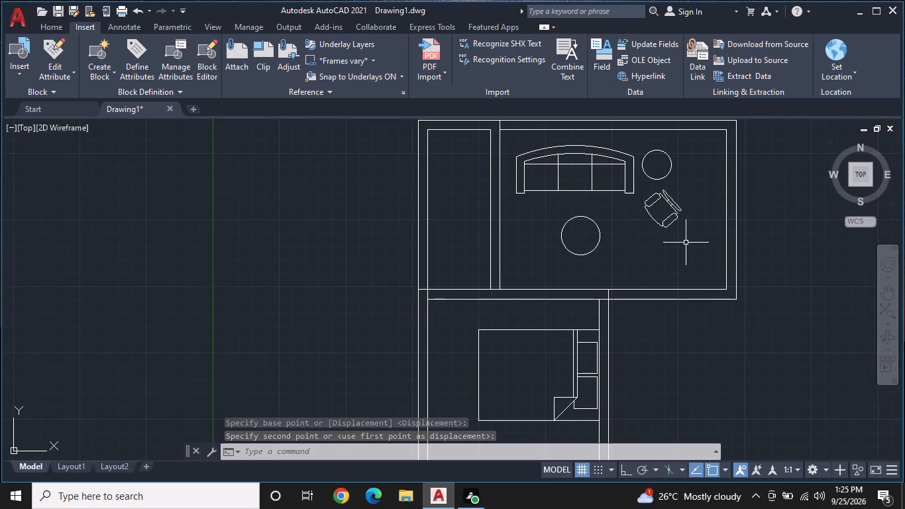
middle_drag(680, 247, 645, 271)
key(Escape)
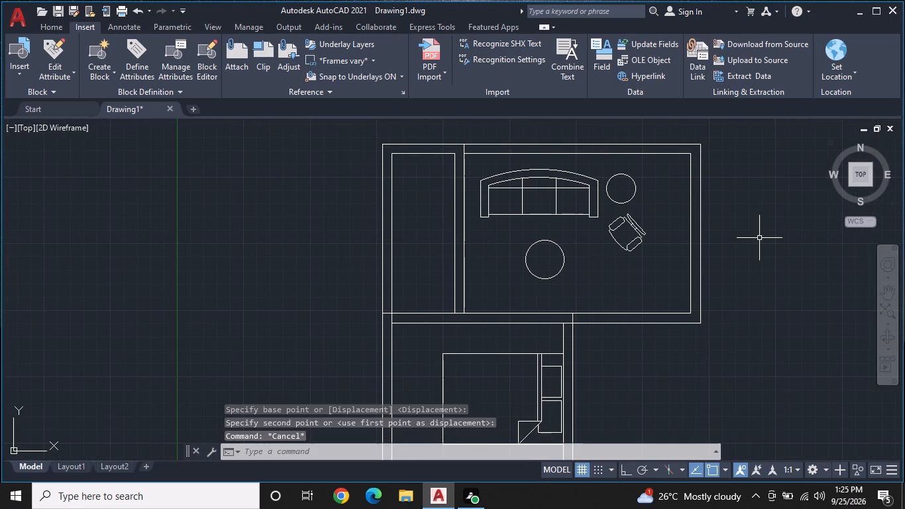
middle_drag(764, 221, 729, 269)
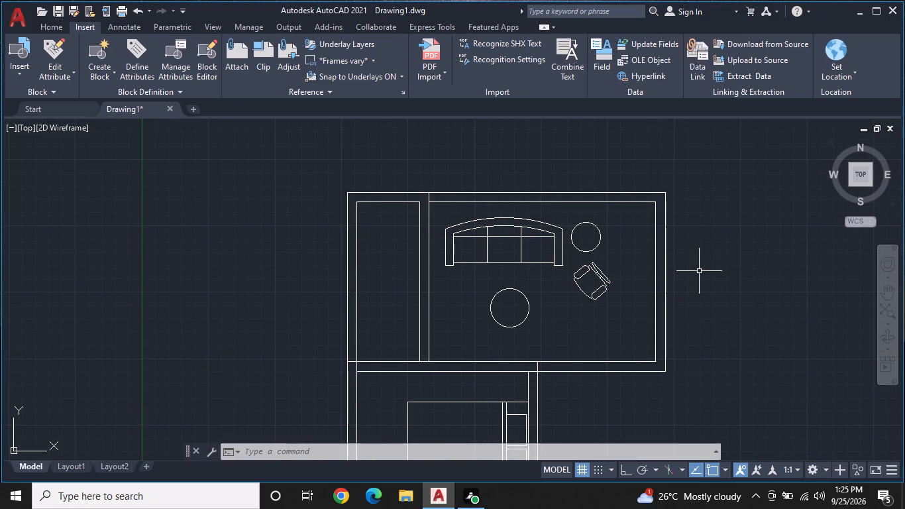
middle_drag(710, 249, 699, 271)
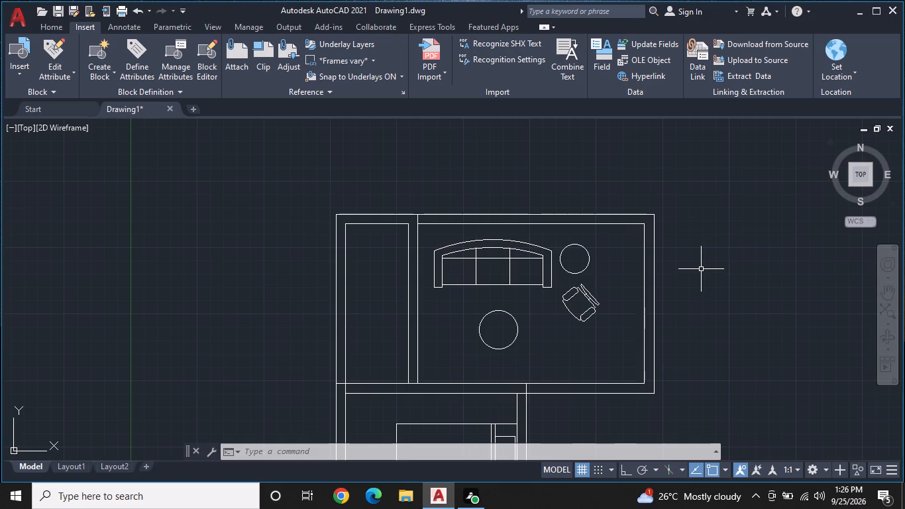
Draw a line from the bottom room's inner lower-right corner across the wall thickness, extending it 14'9" horizontally to the right with Ortho on.
scroll(701, 269, down, 1)
middle_drag(706, 296, 566, 199)
middle_drag(604, 305, 639, 249)
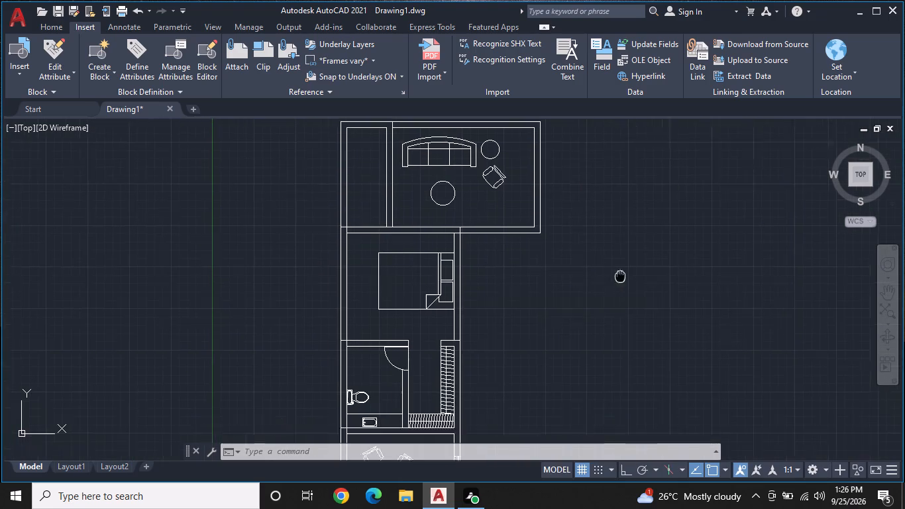
middle_drag(639, 249, 676, 184)
middle_drag(615, 274, 574, 193)
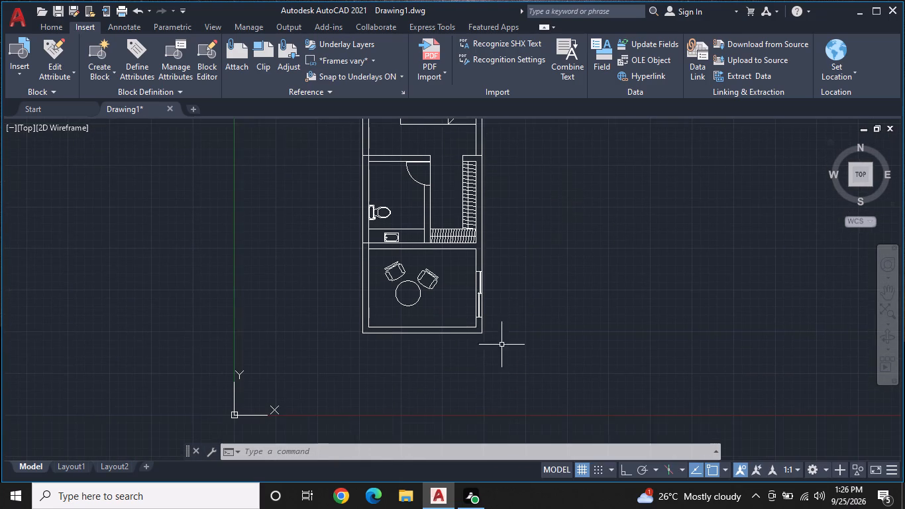
middle_drag(500, 347, 523, 286)
scroll(524, 285, up, 3)
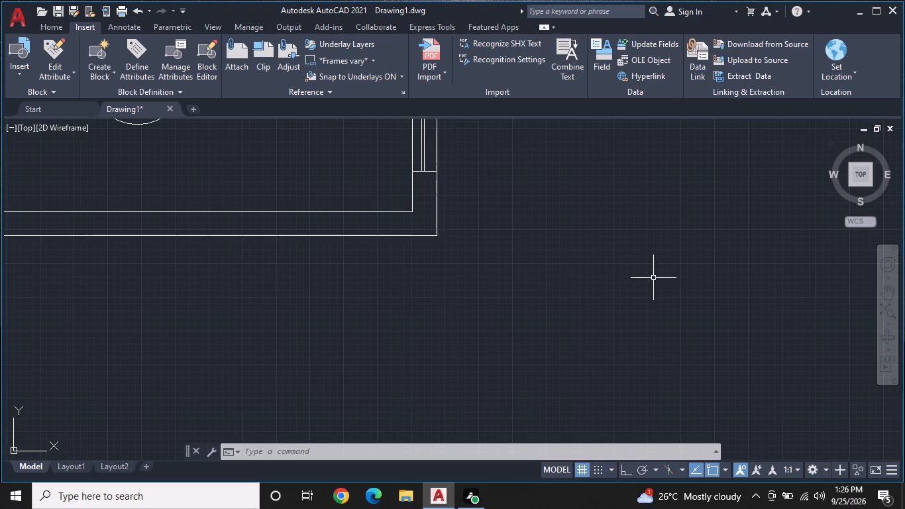
middle_drag(500, 228, 502, 252)
text(L)
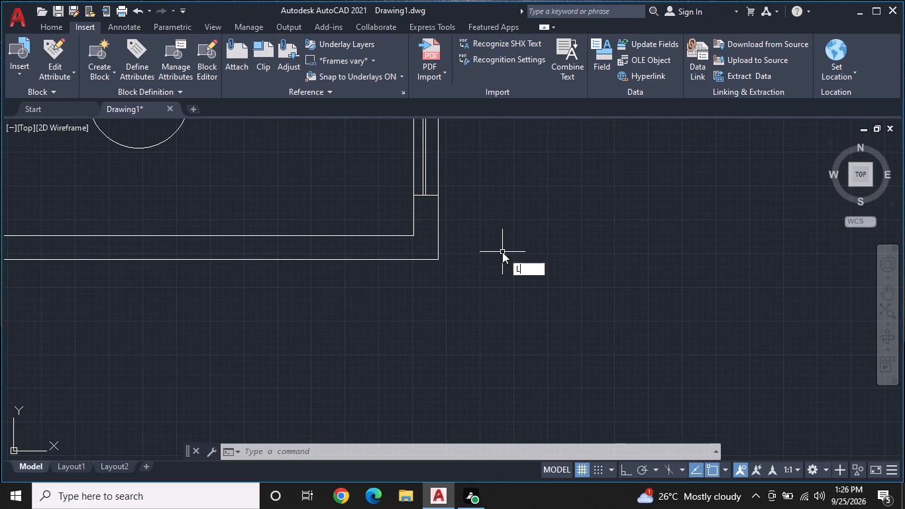
key(space)
click(411, 237)
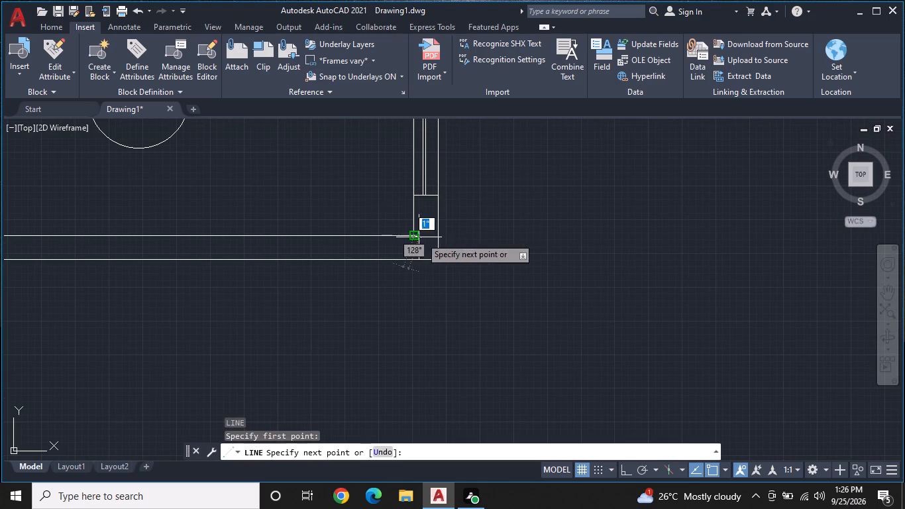
click(439, 234)
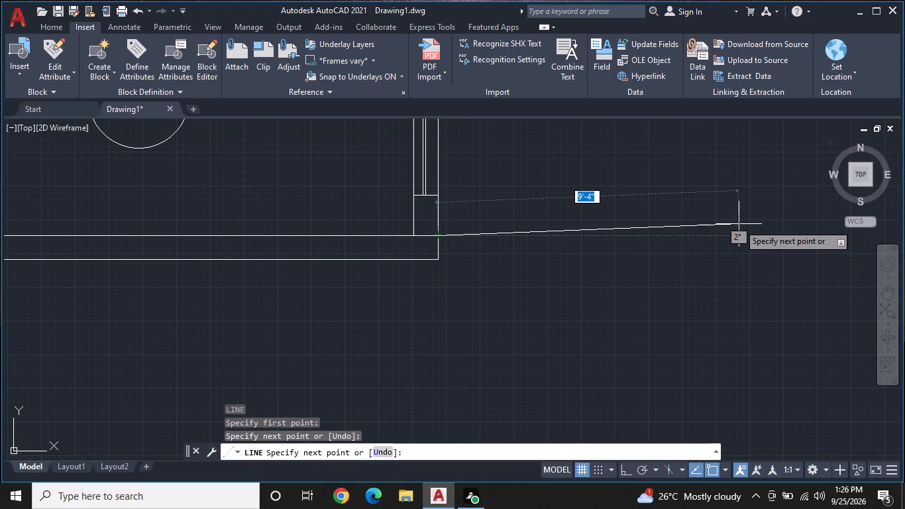
key(F8)
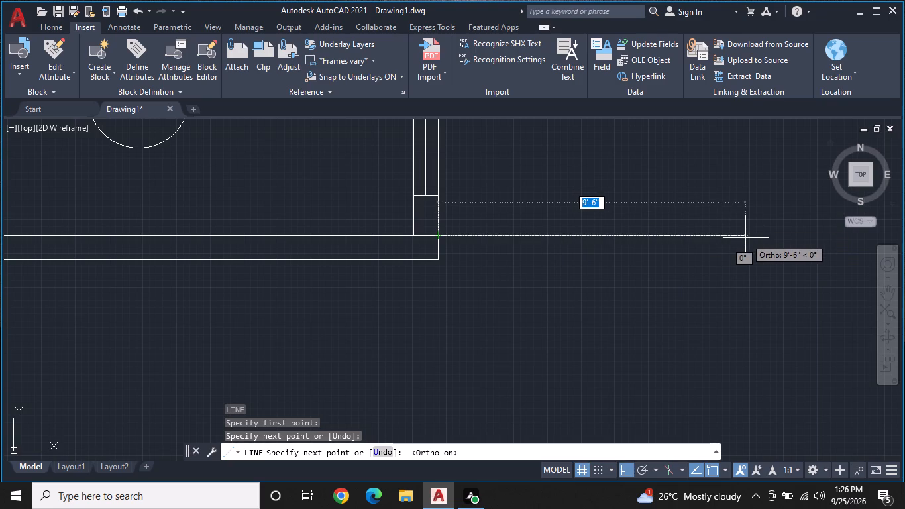
text(14'9")
key(Return)
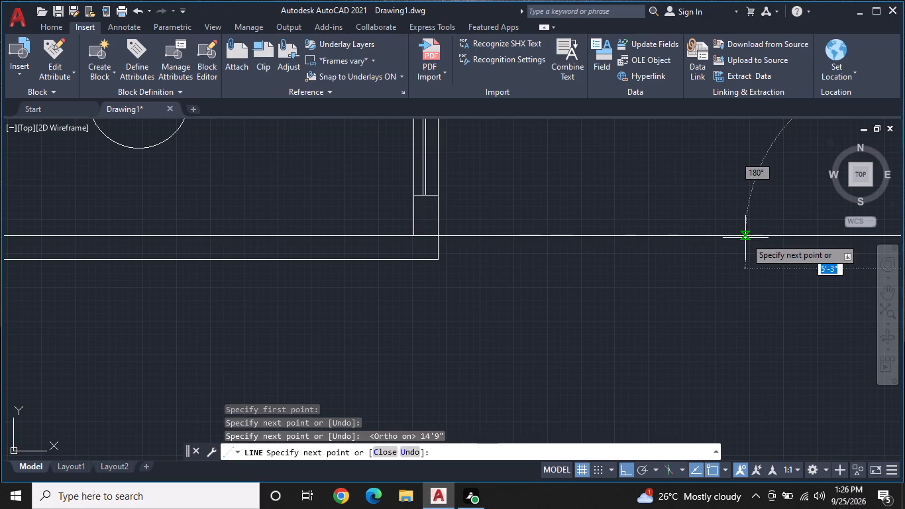
key(Escape)
Draw a 19'8" vertical line upward from the right end of the new horizontal line.
scroll(812, 203, down, 1)
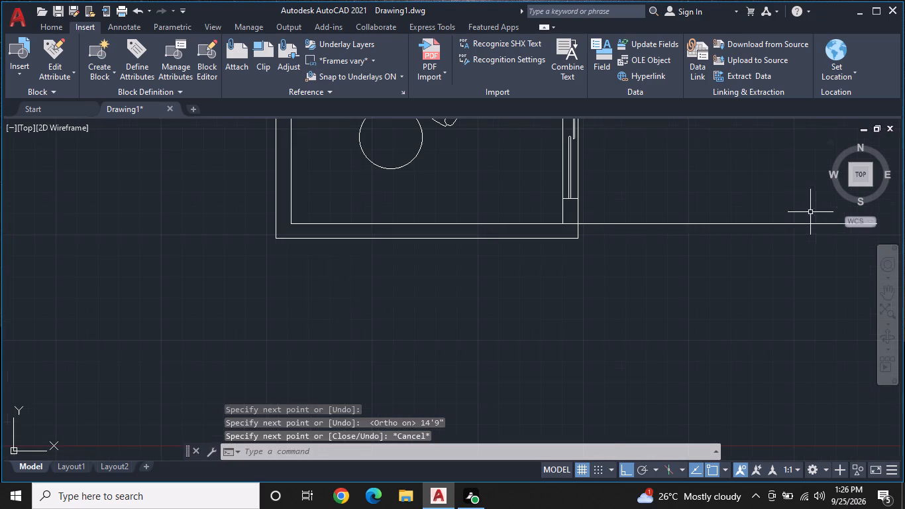
middle_drag(792, 232, 604, 284)
right_click(770, 287)
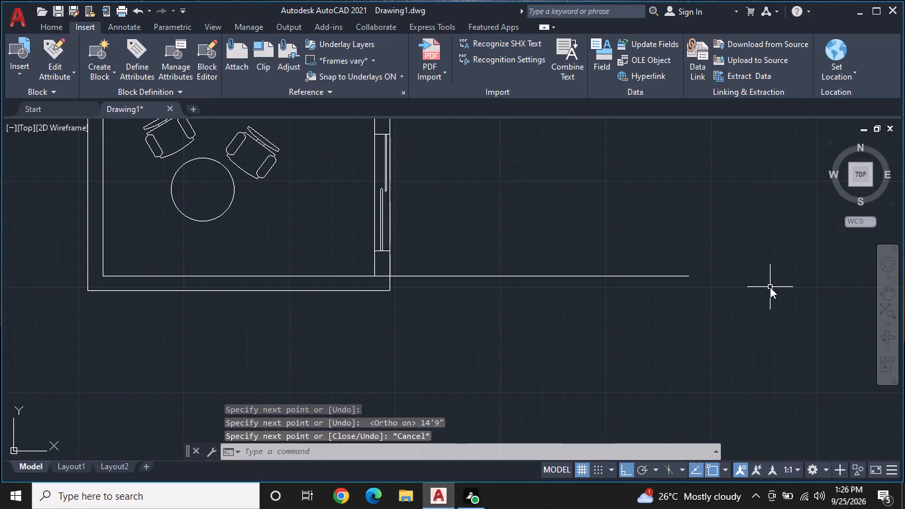
click(790, 56)
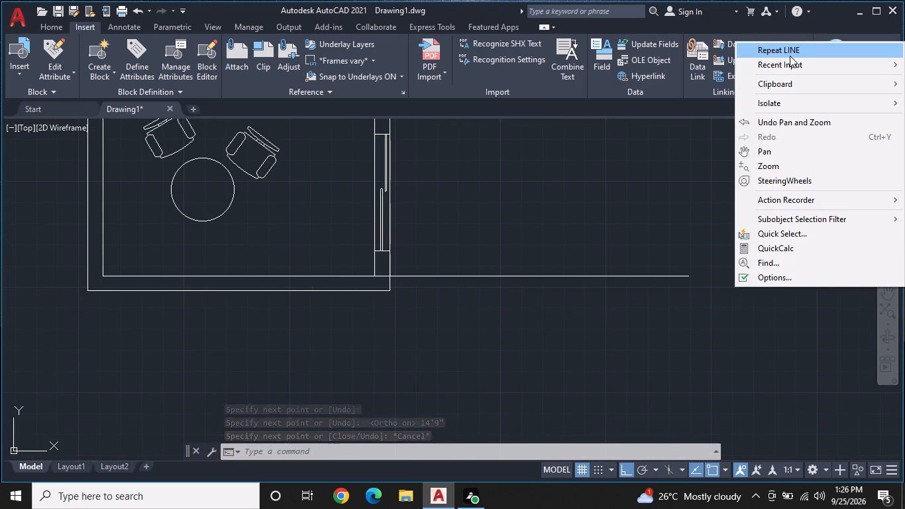
click(688, 275)
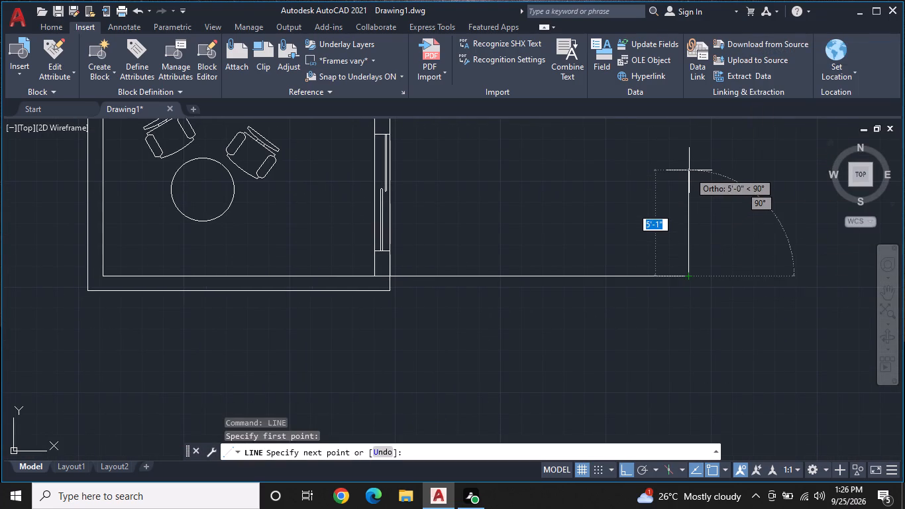
text(19'8)
key(shift+quotedbl)
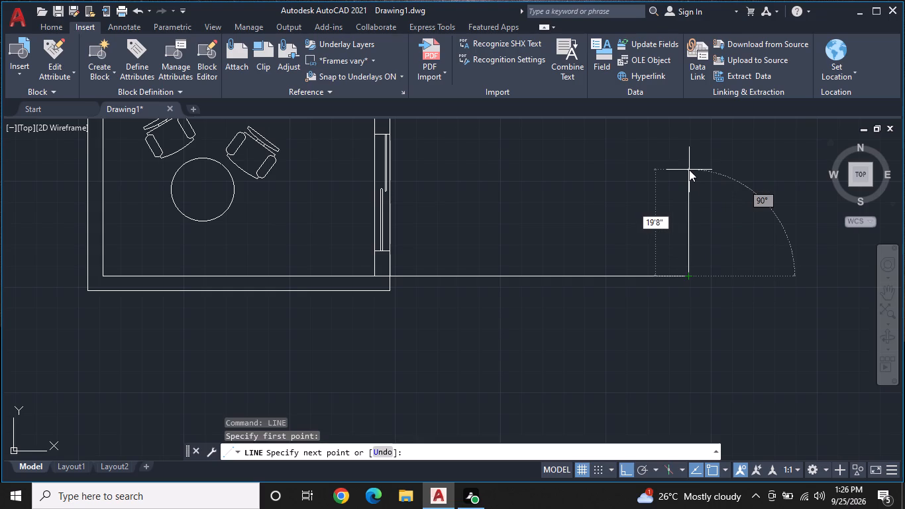
key(Return)
key(Escape)
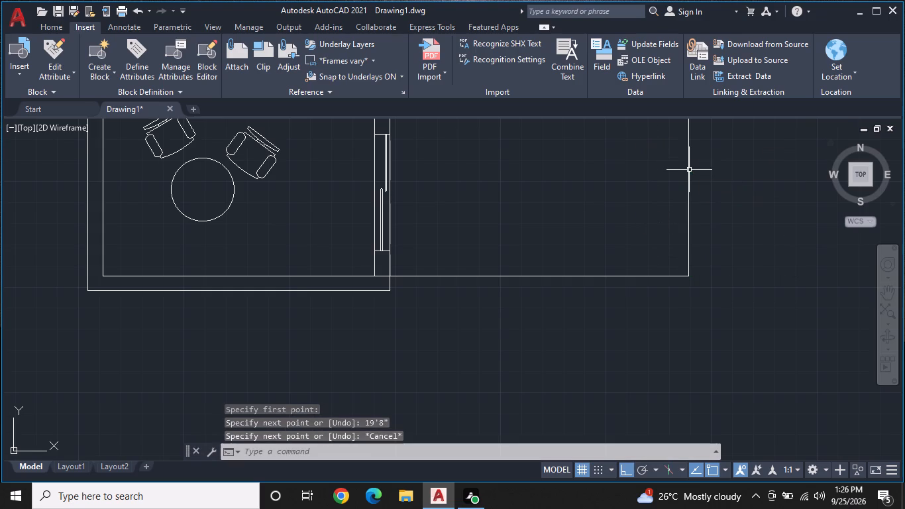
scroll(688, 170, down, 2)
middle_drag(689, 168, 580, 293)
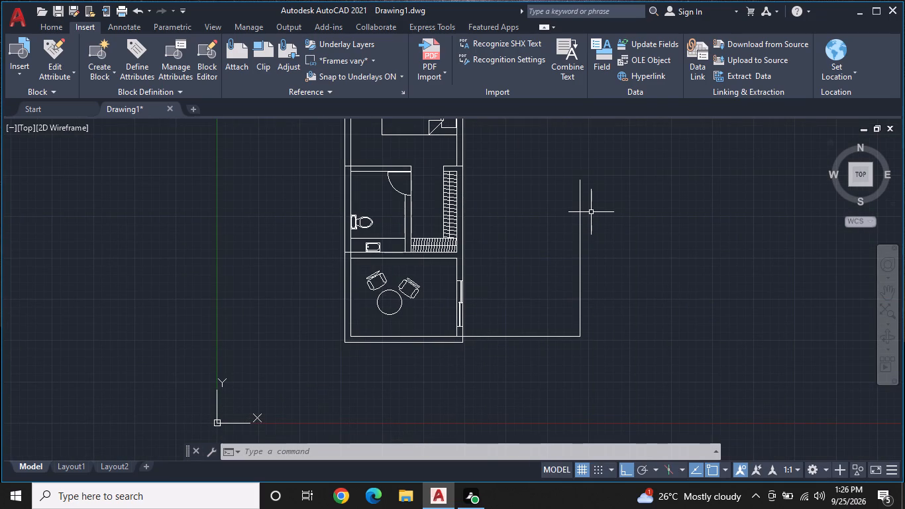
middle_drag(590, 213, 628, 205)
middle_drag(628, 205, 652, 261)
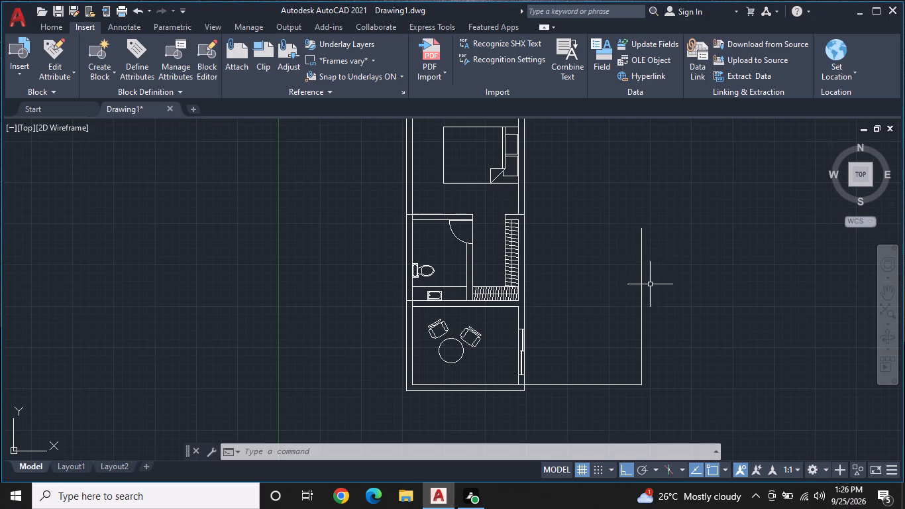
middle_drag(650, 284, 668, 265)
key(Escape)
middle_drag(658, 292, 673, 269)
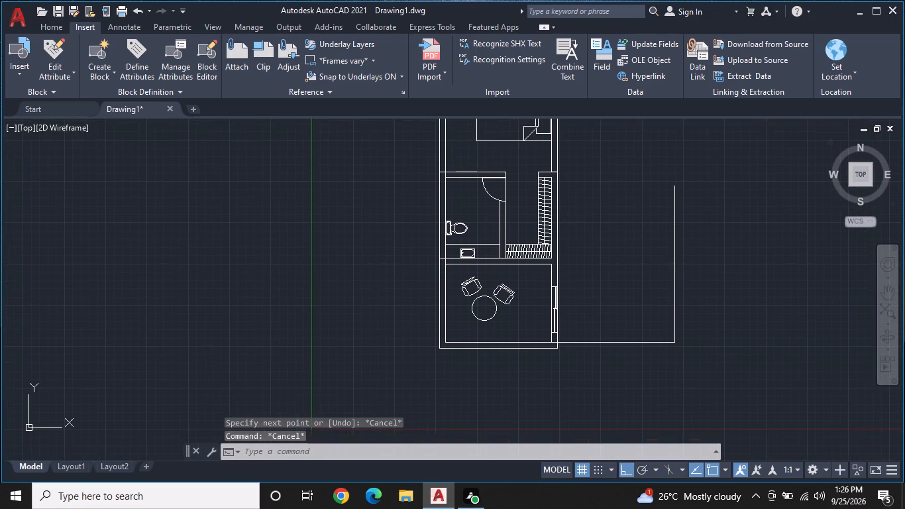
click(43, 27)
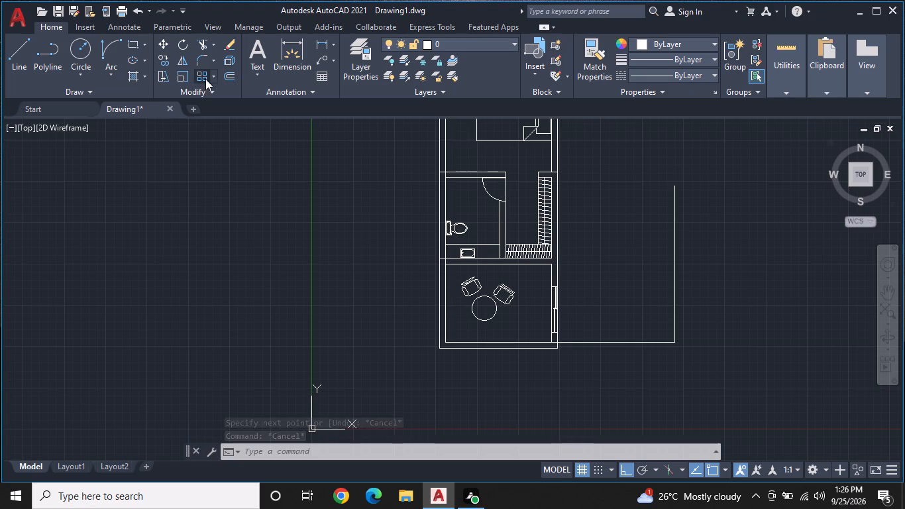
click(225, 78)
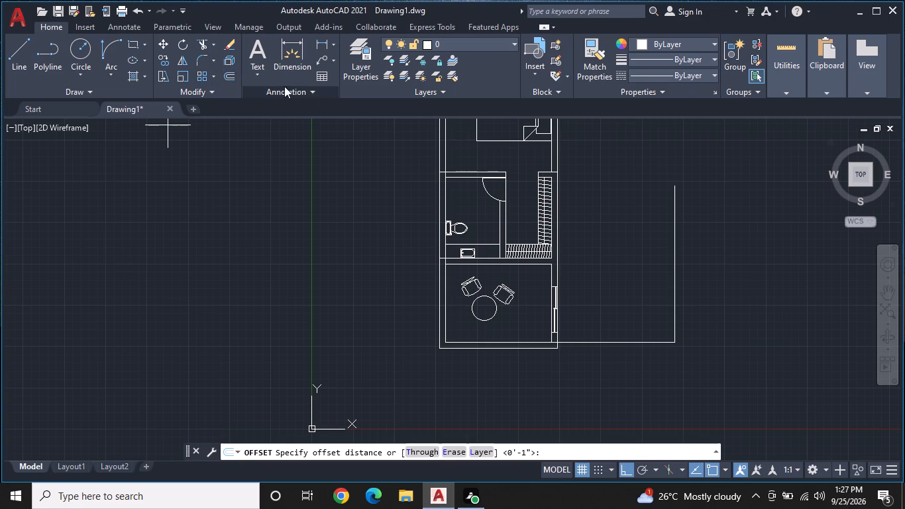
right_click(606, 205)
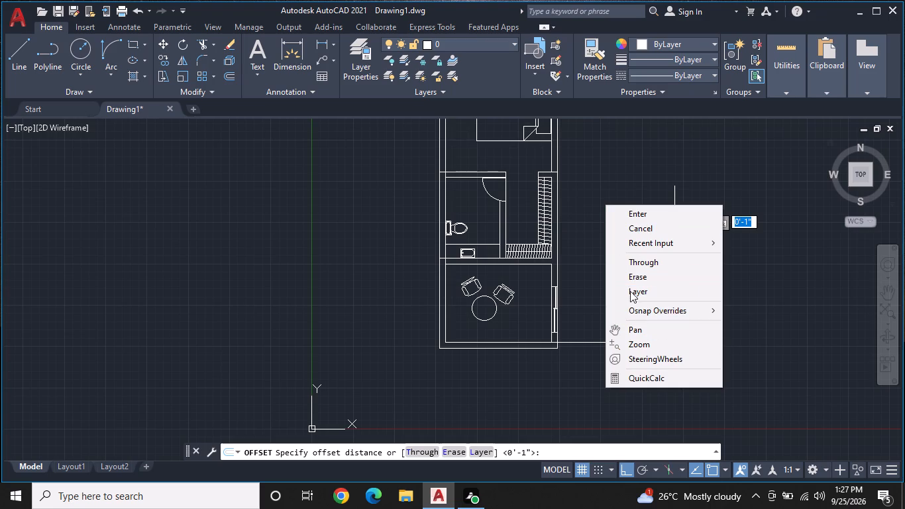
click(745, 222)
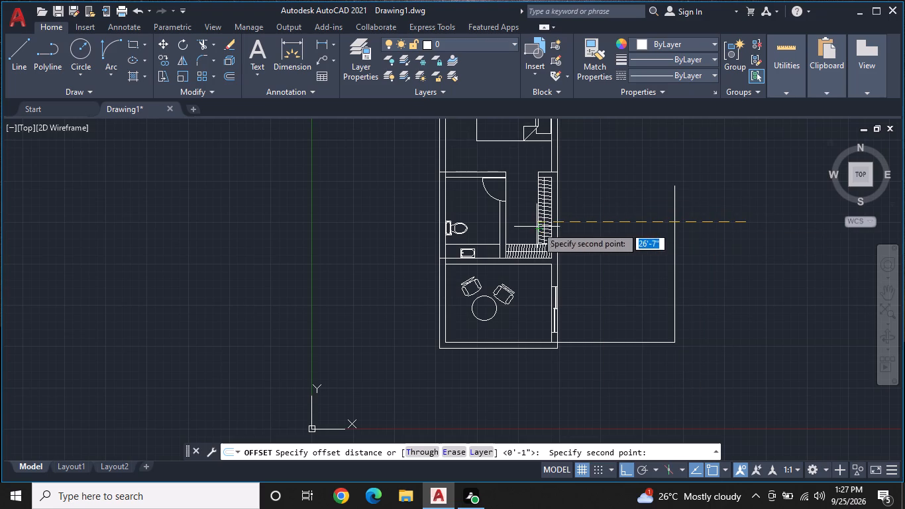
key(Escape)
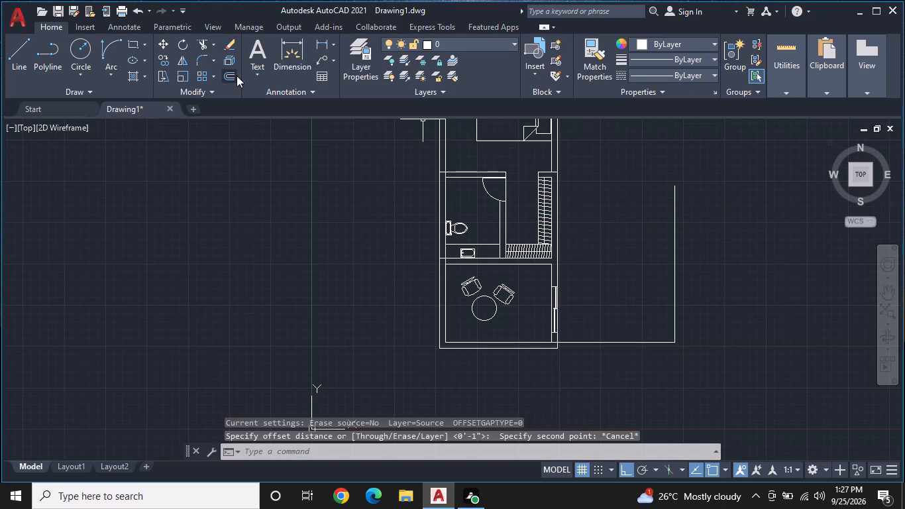
Offset the new room's bottom line and its right vertical line 9" outward to give the walls thickness.
click(237, 76)
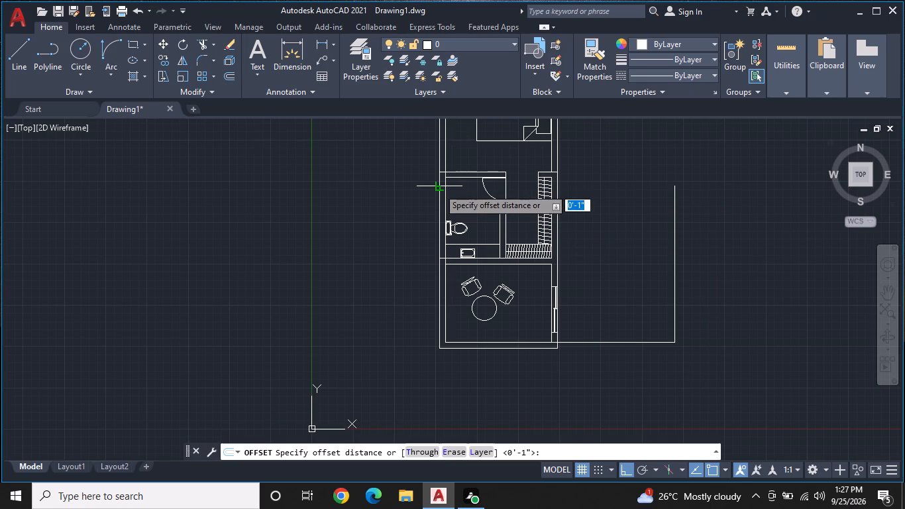
key(9)
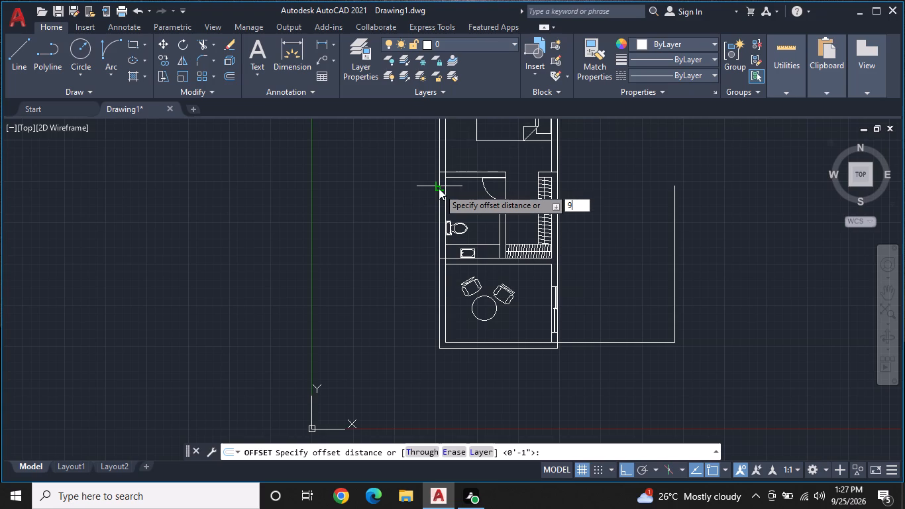
key(shift+quotedbl)
key(Return)
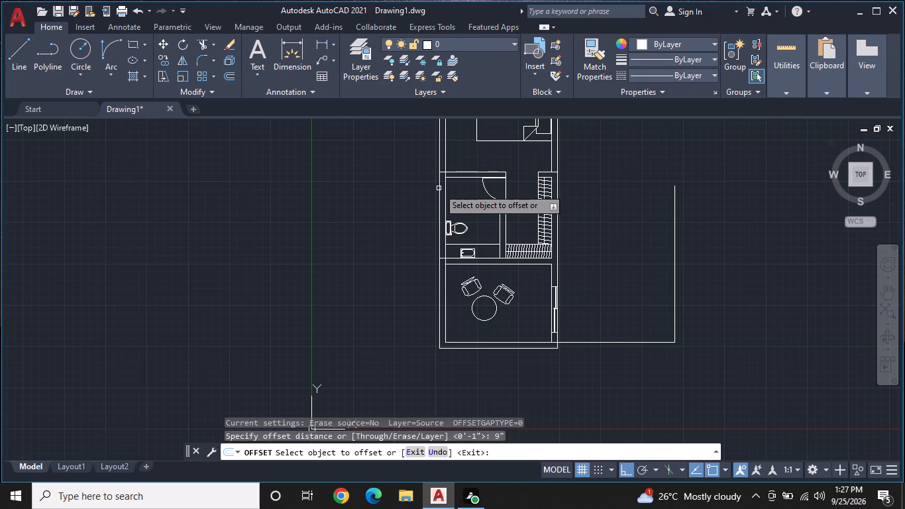
click(604, 341)
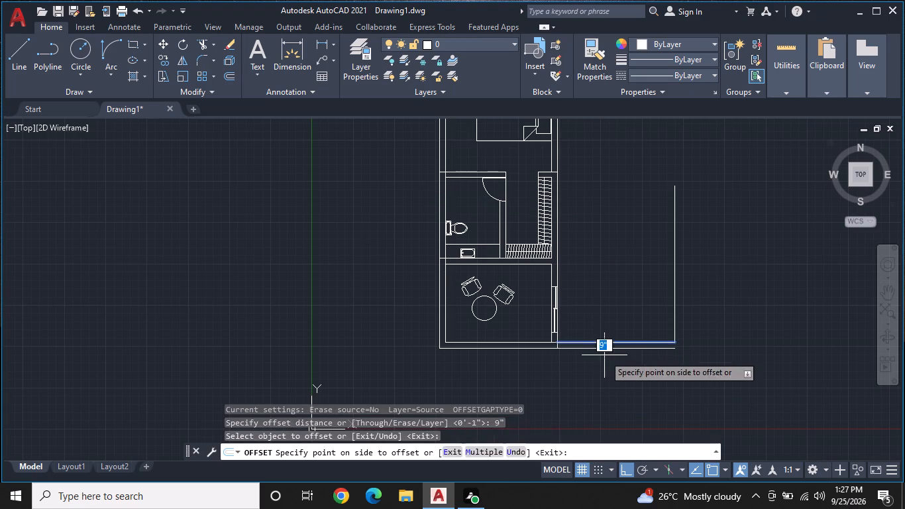
click(603, 355)
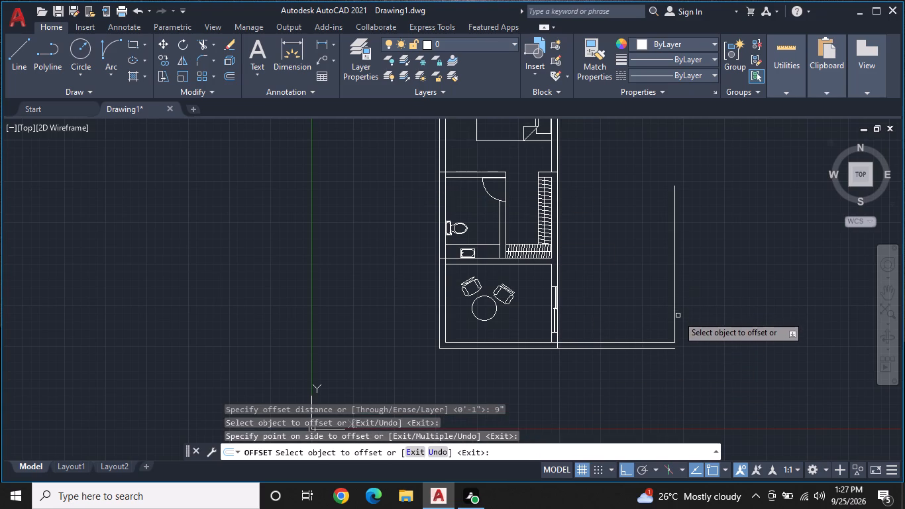
click(675, 321)
click(697, 313)
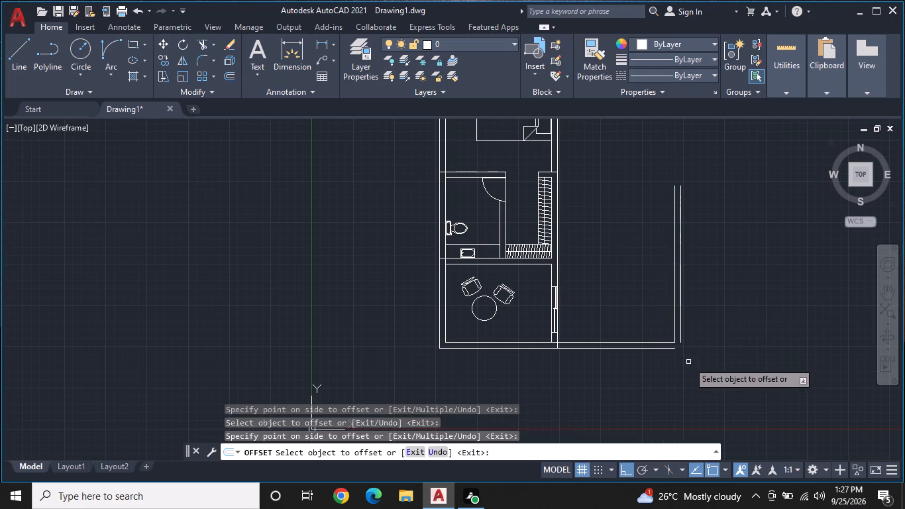
middle_drag(688, 363, 544, 337)
key(Escape)
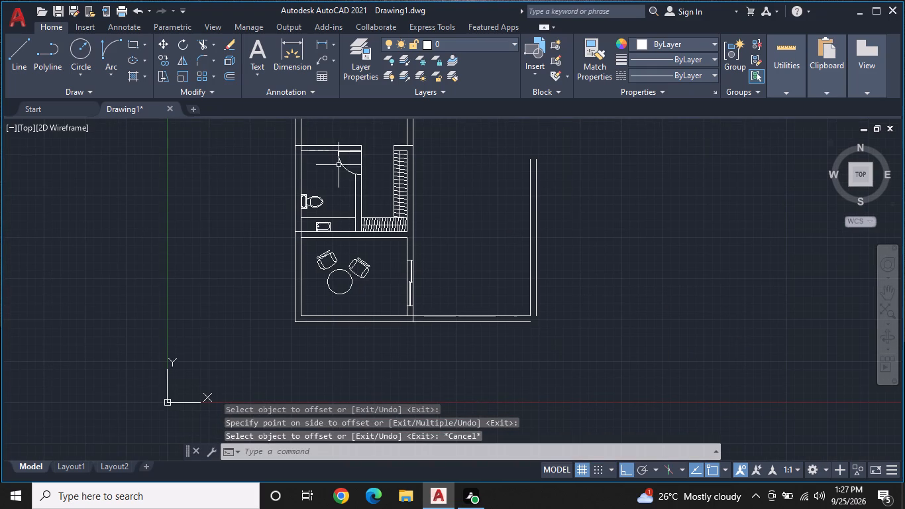
Fillet the two outer offset lines so they meet in a sharp corner at the new room's lower right.
click(203, 58)
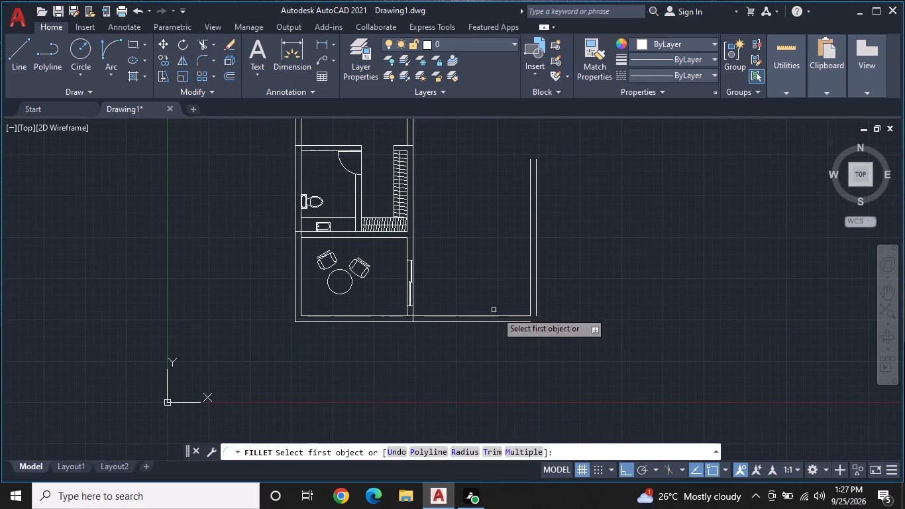
click(531, 323)
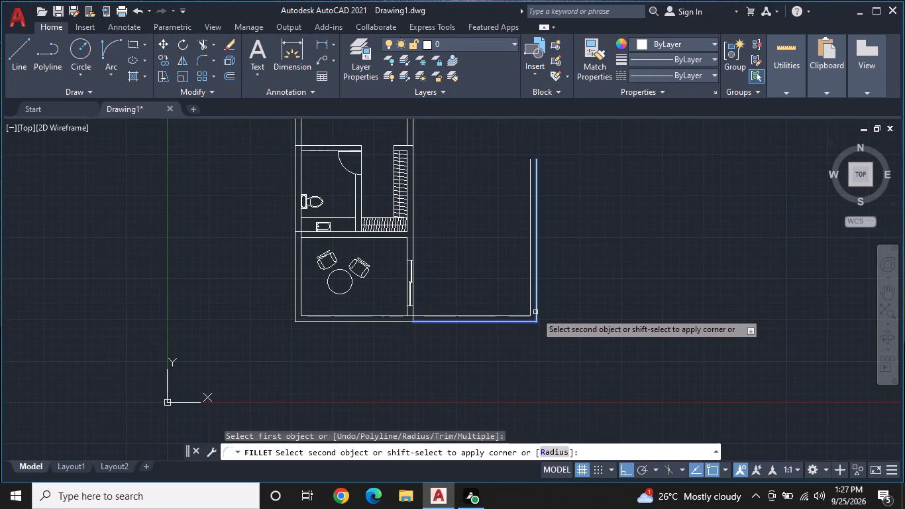
click(535, 312)
Draw a short horizontal line closing the open upper end of the new room's right wall.
middle_drag(583, 272, 584, 283)
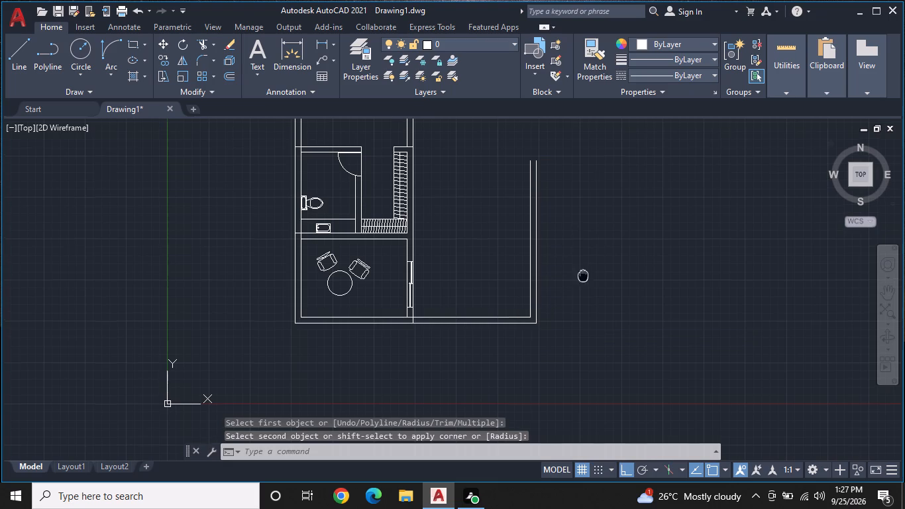
middle_drag(584, 283, 589, 304)
scroll(547, 219, up, 2)
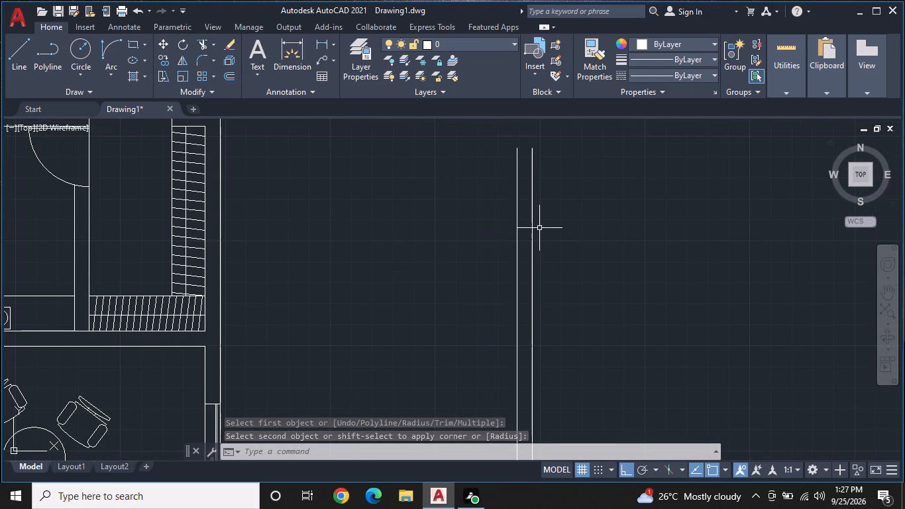
key(Escape)
right_click(539, 228)
key(Escape)
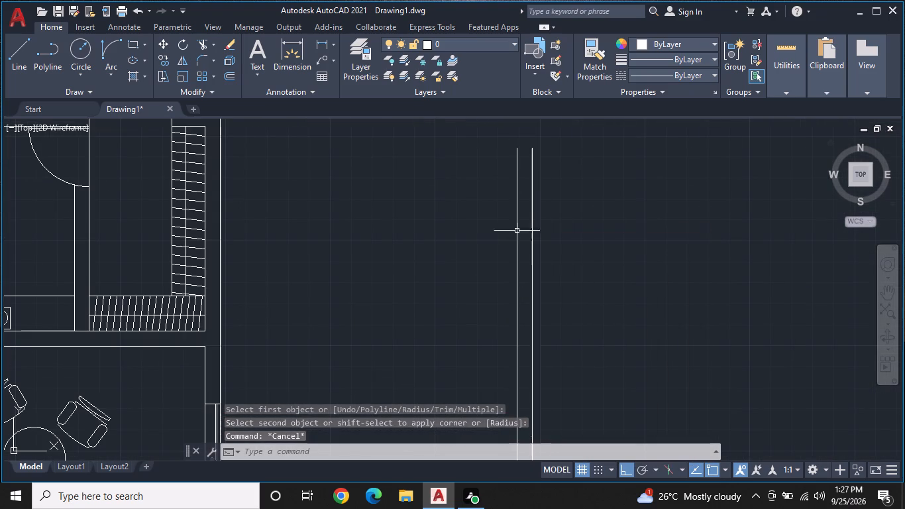
click(20, 52)
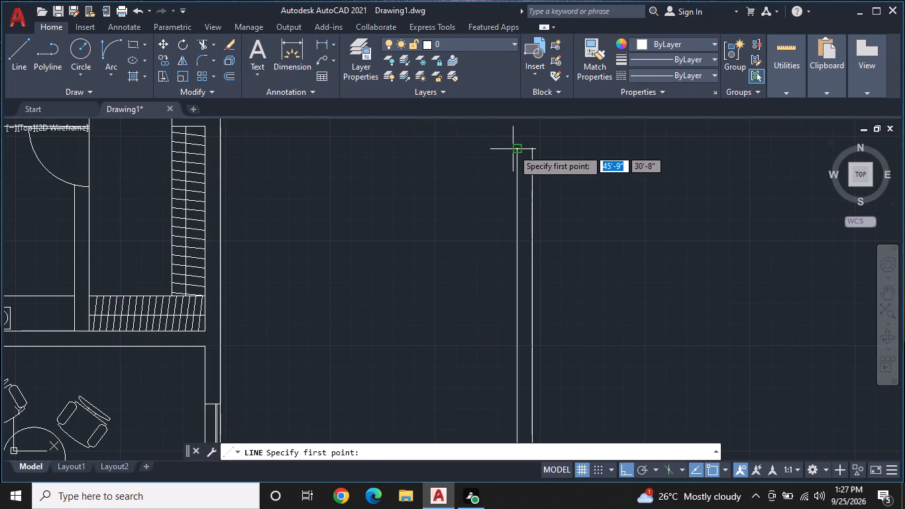
click(513, 149)
click(528, 148)
key(Escape)
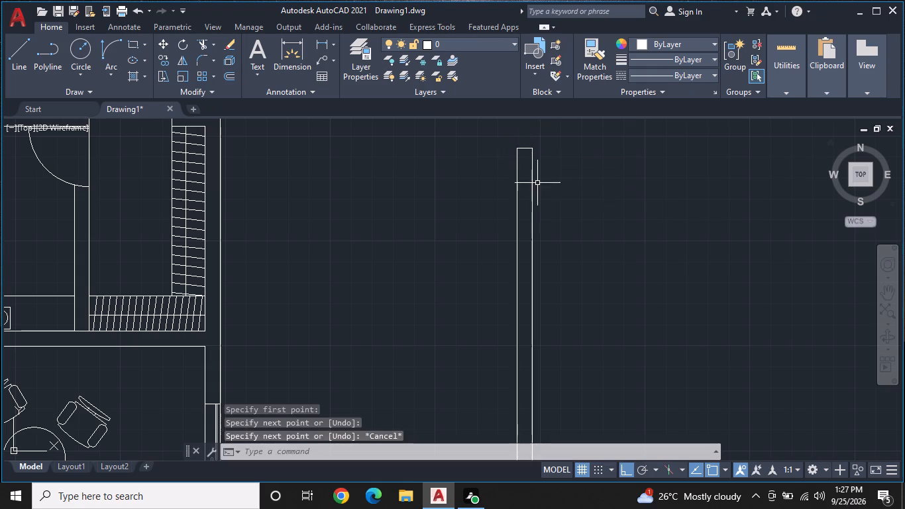
Insert a Chair - Desk block in the lower part of the new room, between its two side walls.
scroll(537, 183, down, 2)
middle_drag(554, 215, 606, 163)
scroll(554, 215, up, 1)
middle_drag(588, 227, 598, 220)
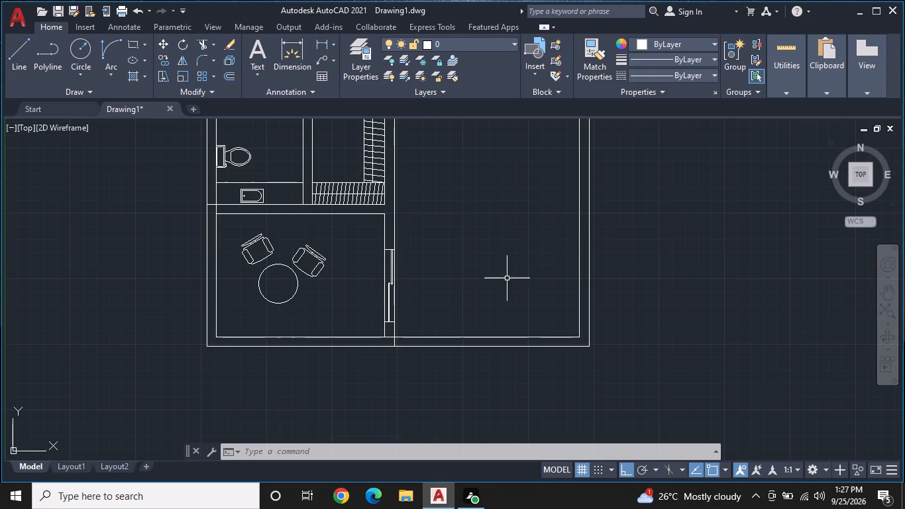
scroll(484, 263, down, 1)
scroll(484, 263, up, 1)
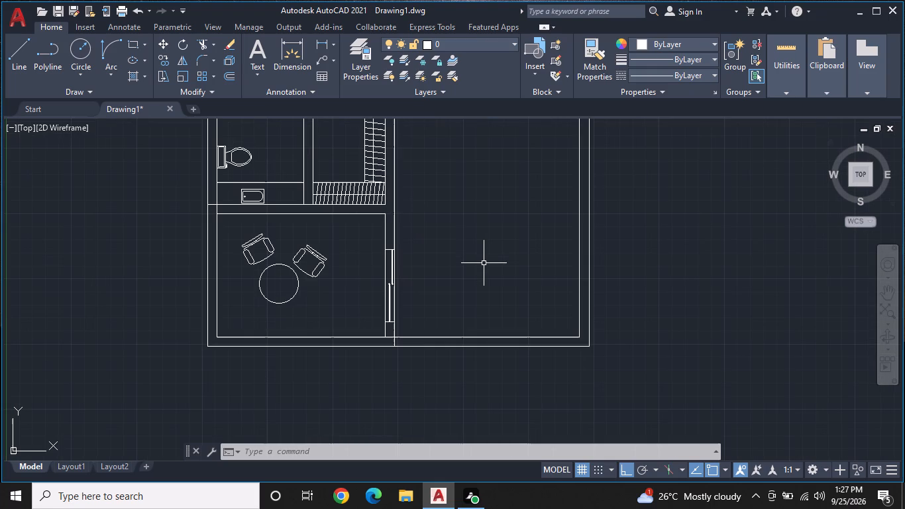
middle_drag(484, 263, 485, 253)
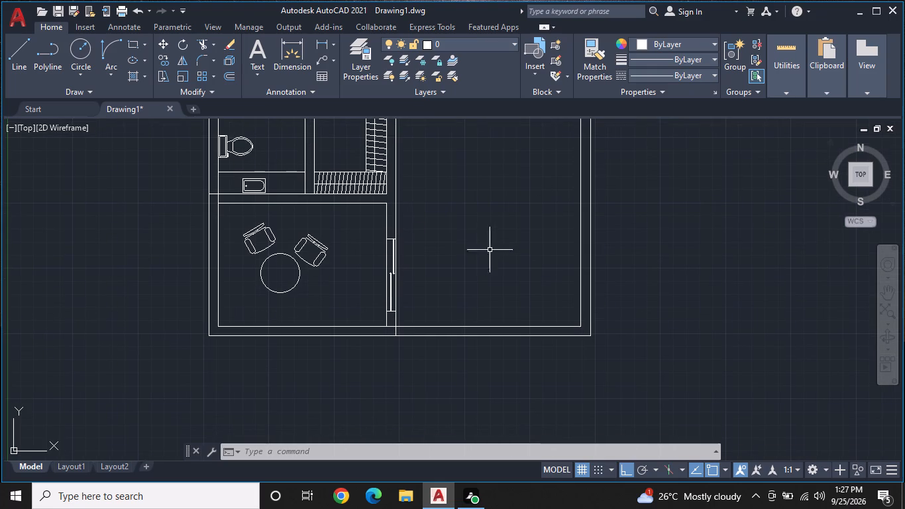
click(83, 28)
click(41, 89)
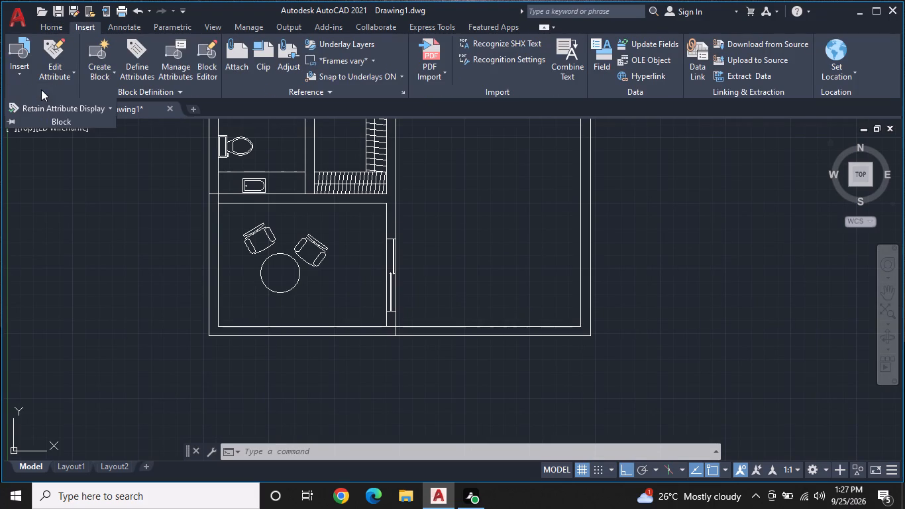
double_click(54, 107)
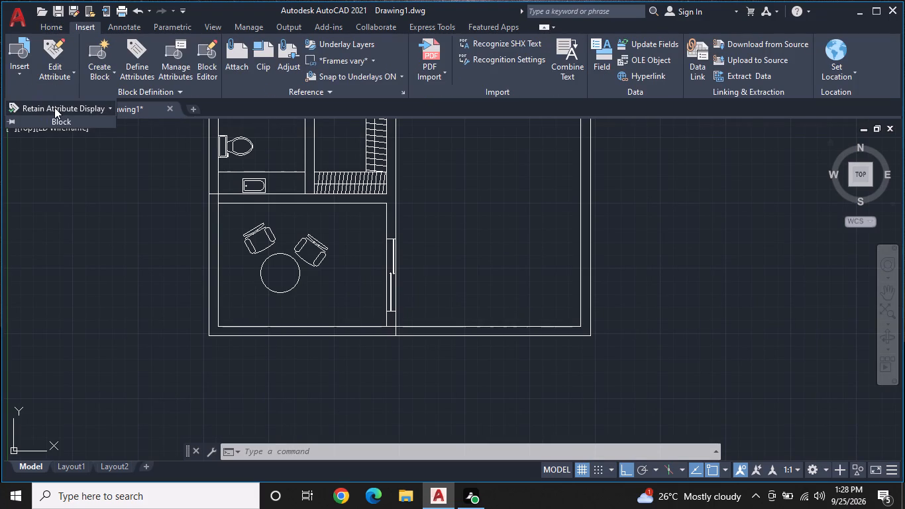
click(21, 67)
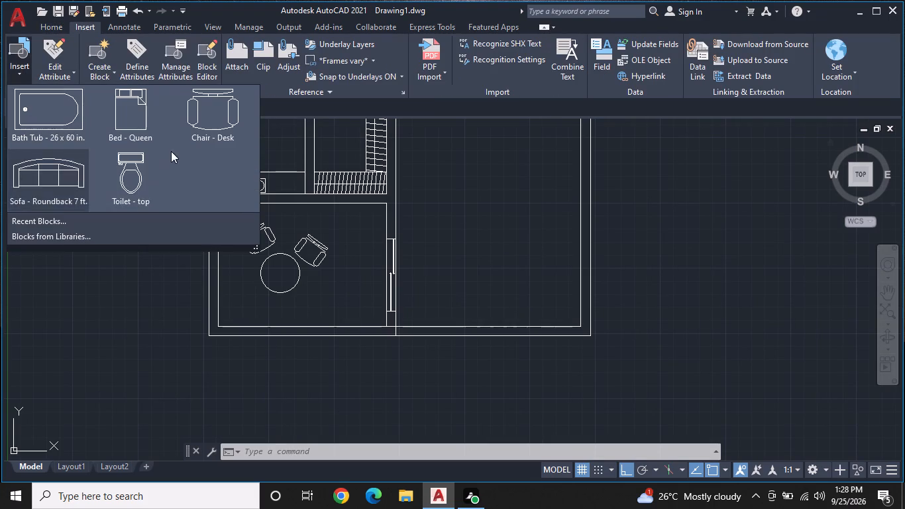
click(206, 119)
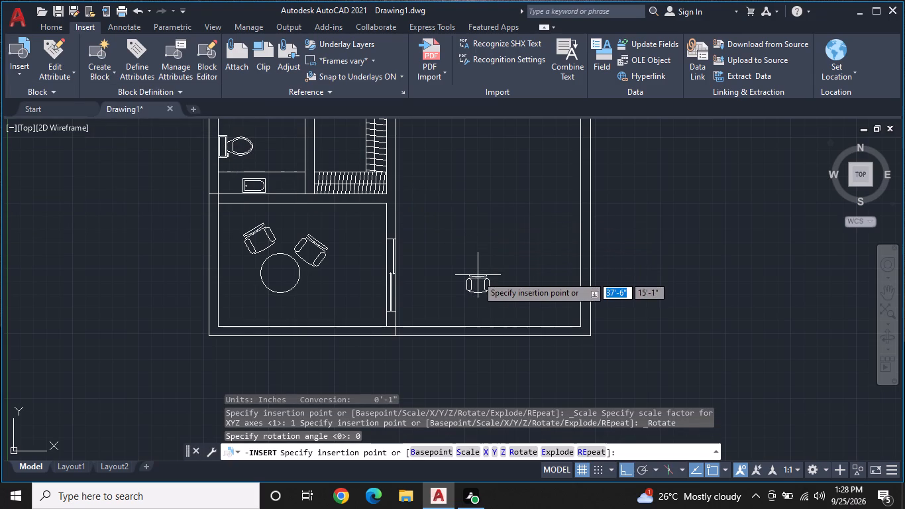
click(470, 284)
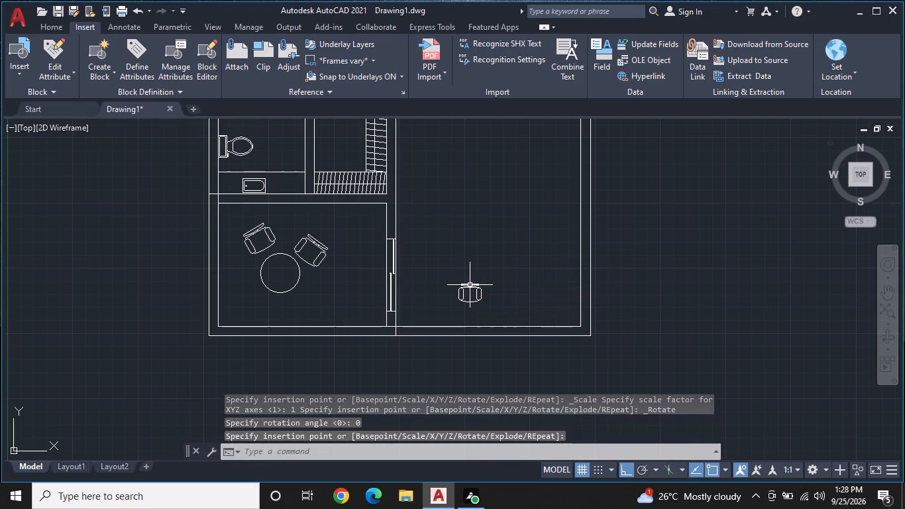
Rotate the new room's desk chair 180° about the left end of its backrest.
click(470, 285)
right_click(470, 285)
click(497, 296)
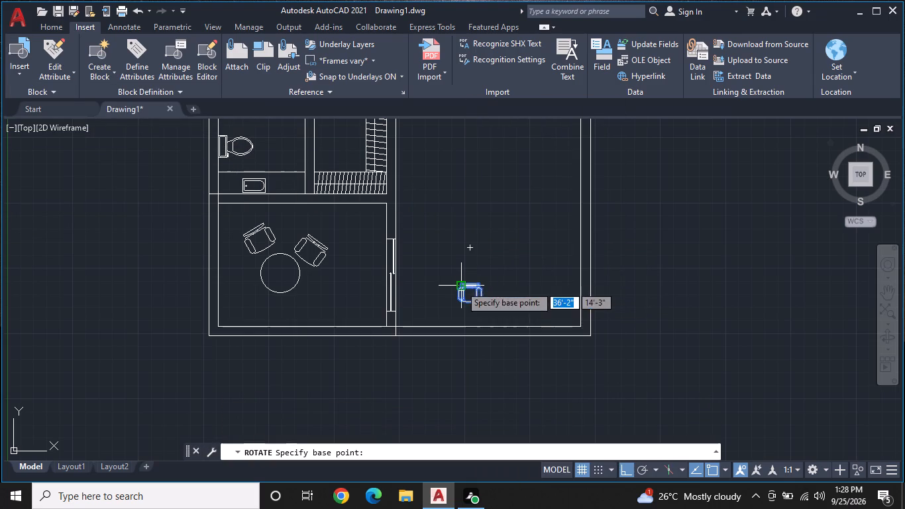
click(460, 286)
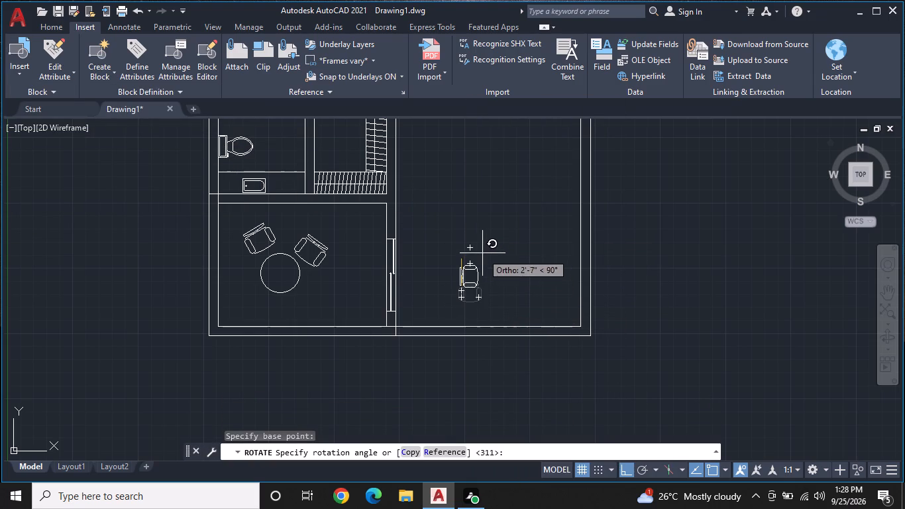
click(427, 285)
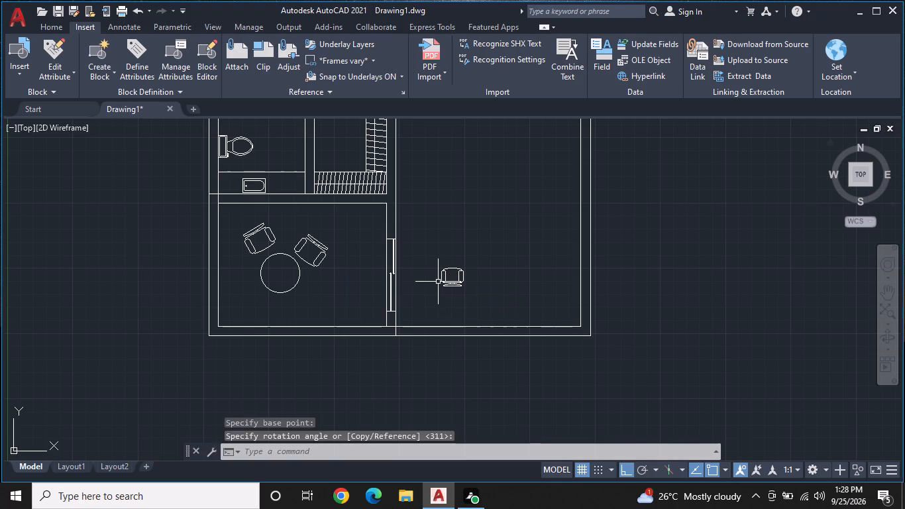
Scale the rotated chair up to roughly twice its size about the midpoint of its backrest.
click(456, 285)
text(SC)
key(space)
click(452, 288)
click(452, 288)
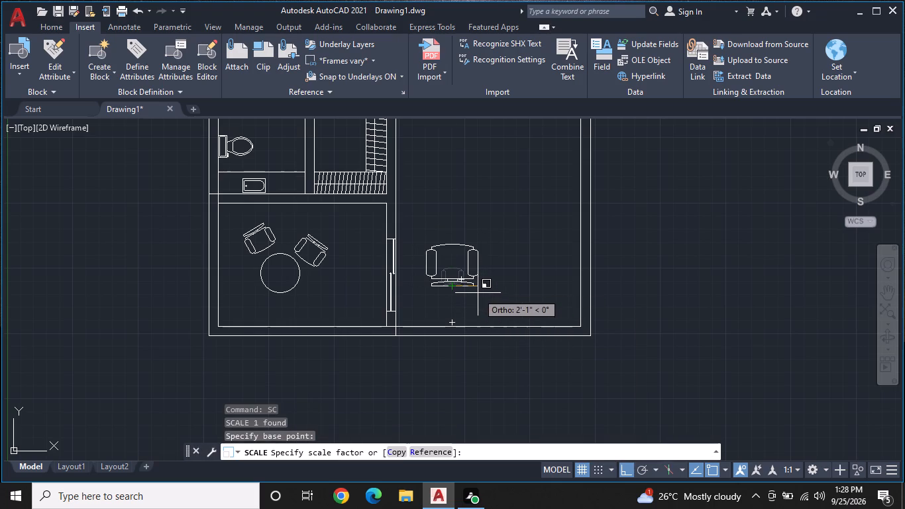
click(478, 293)
Move the enlarged chair about 2'-10" diagonally down and right toward the bottom wall, with Ortho off.
click(449, 279)
click(453, 287)
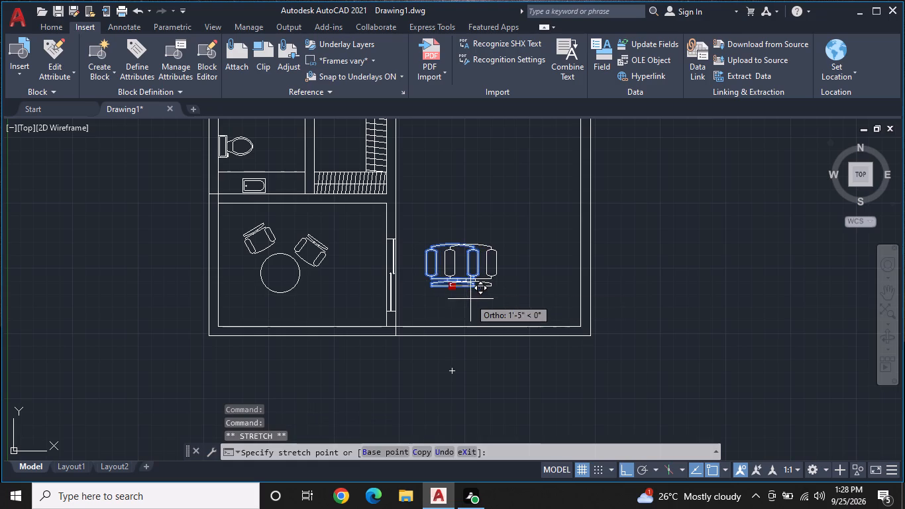
key(F8)
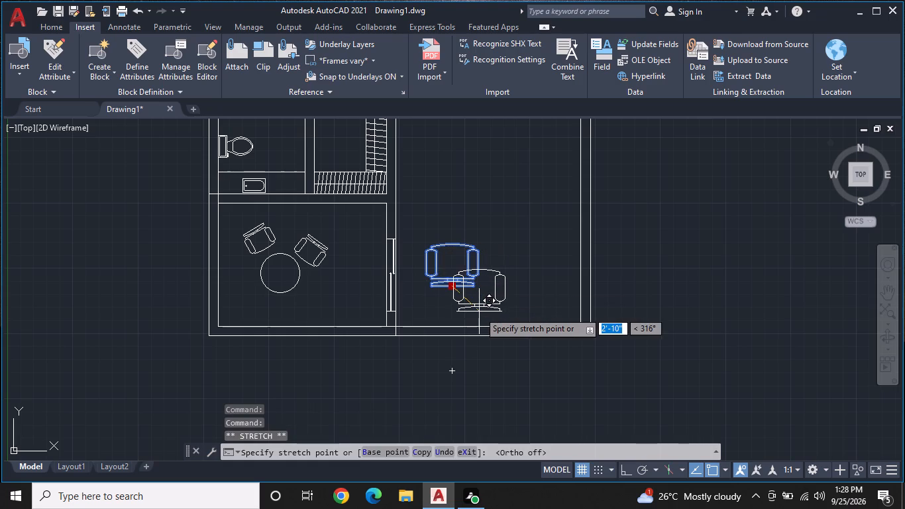
double_click(481, 310)
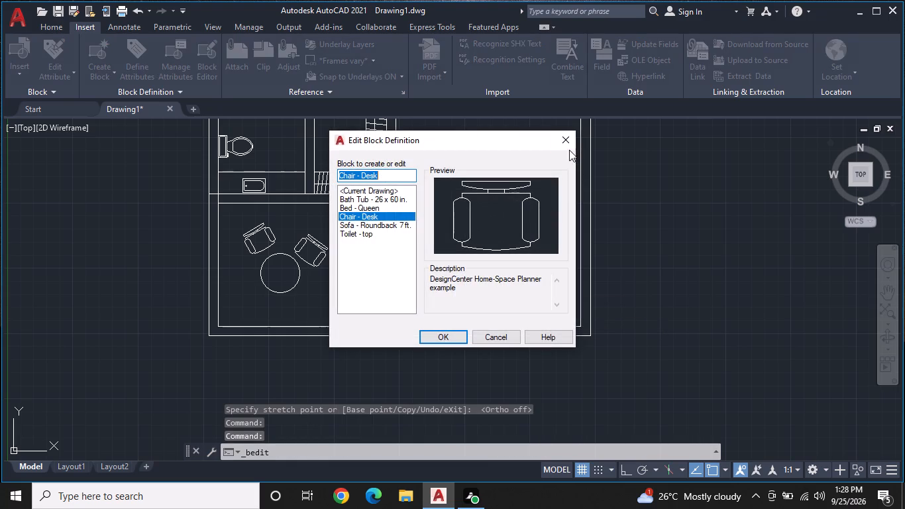
Rotate the enlarged desk chair 28° about the midpoint of its backrest, with Ortho off.
click(567, 139)
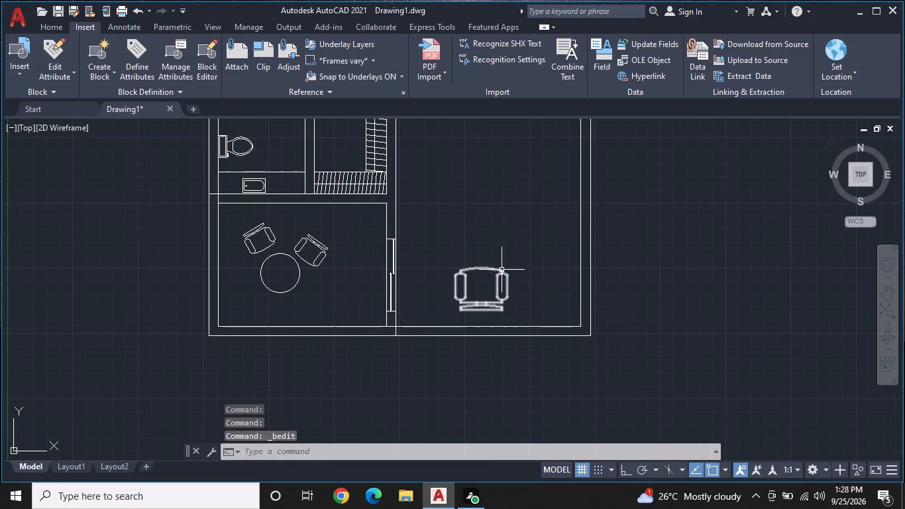
click(502, 271)
right_click(502, 270)
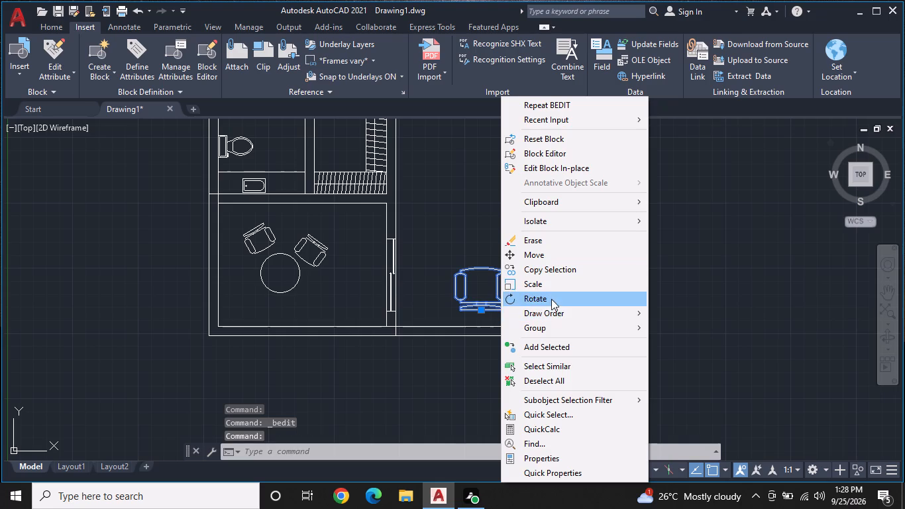
click(551, 299)
key(F8)
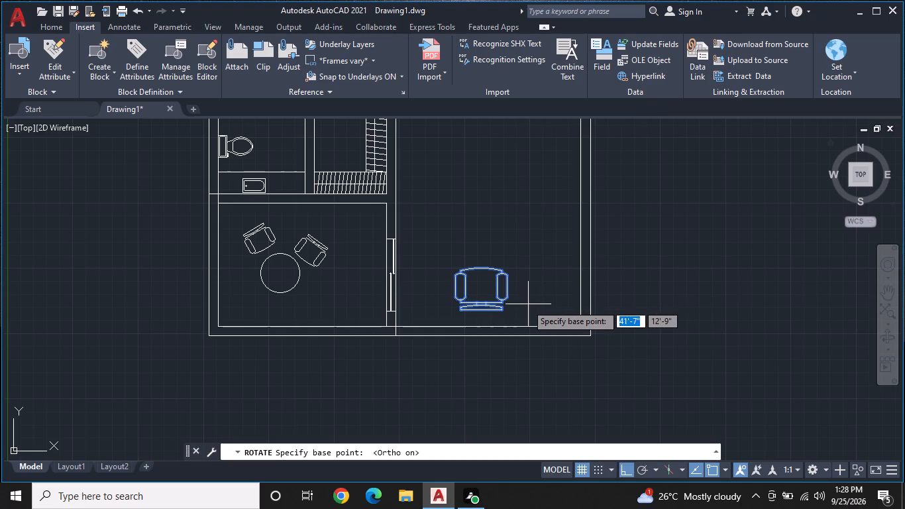
click(482, 306)
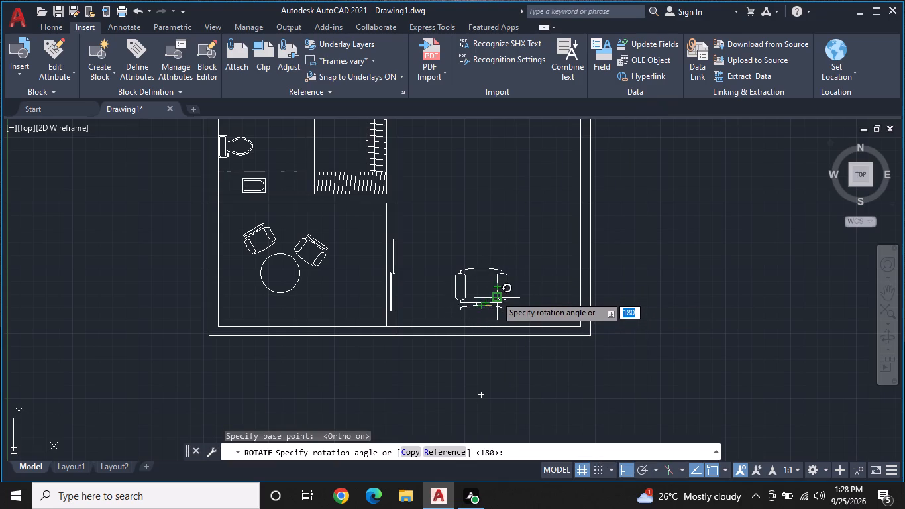
key(F8)
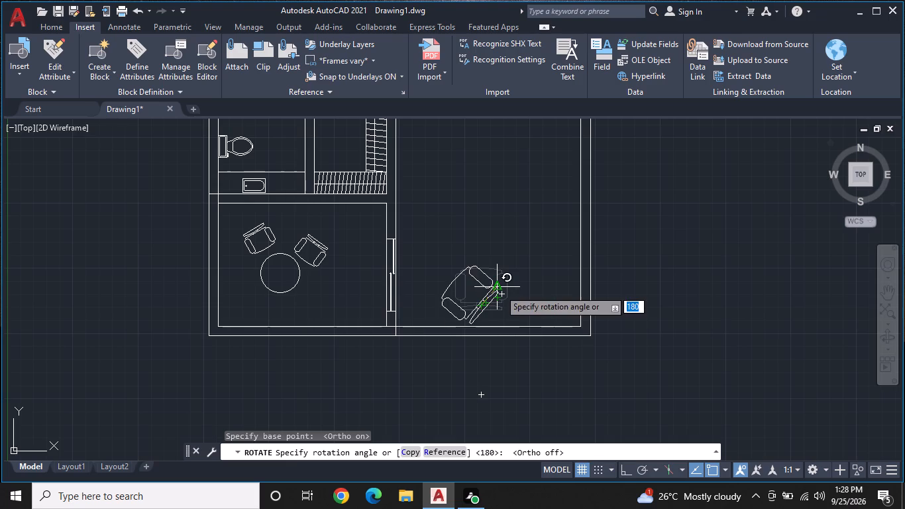
click(500, 296)
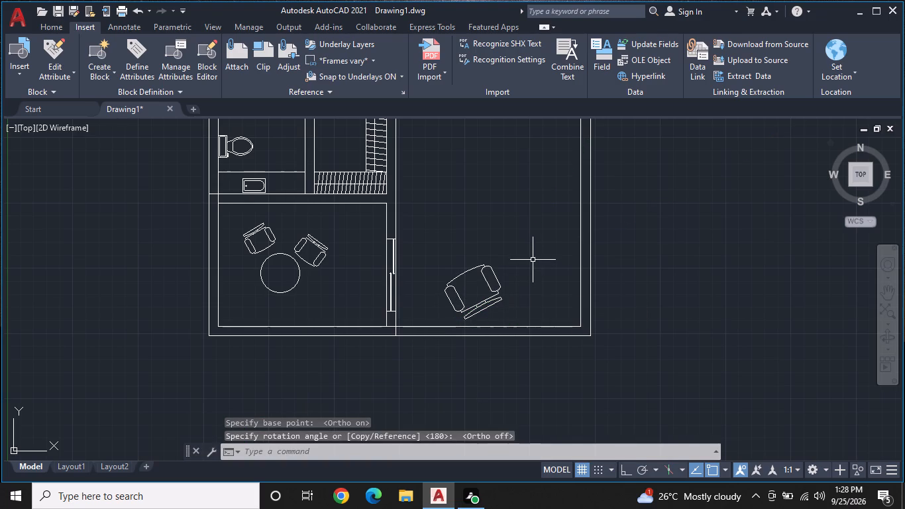
Draw a small round side table as a circle just above and right of the rotated desk chair.
middle_drag(531, 261, 517, 286)
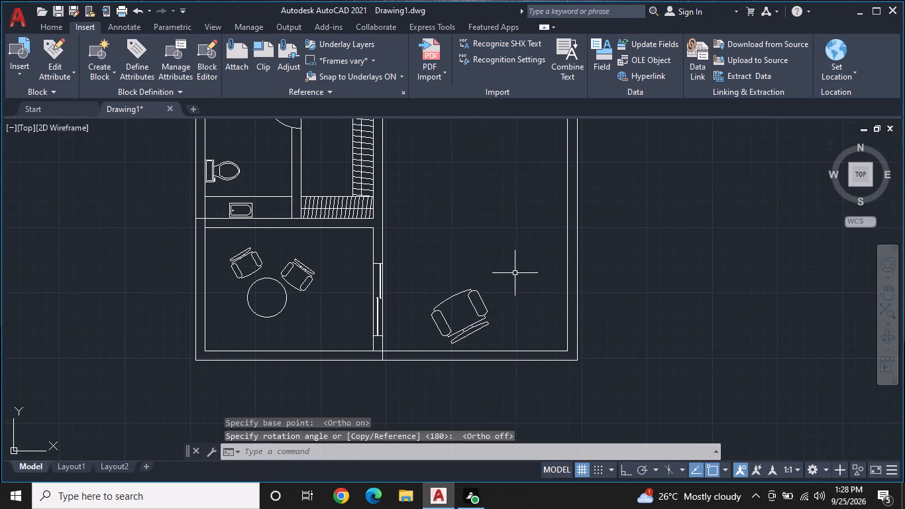
key(Escape)
text(C)
key(space)
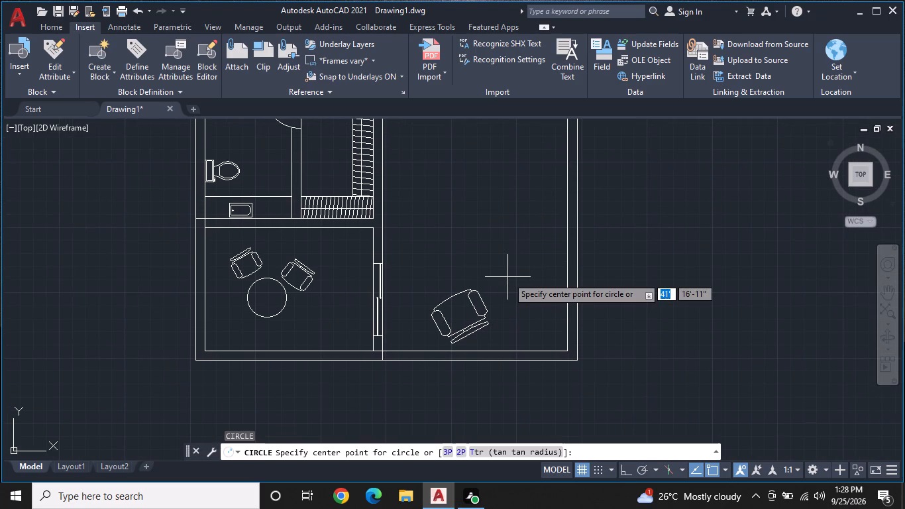
click(494, 278)
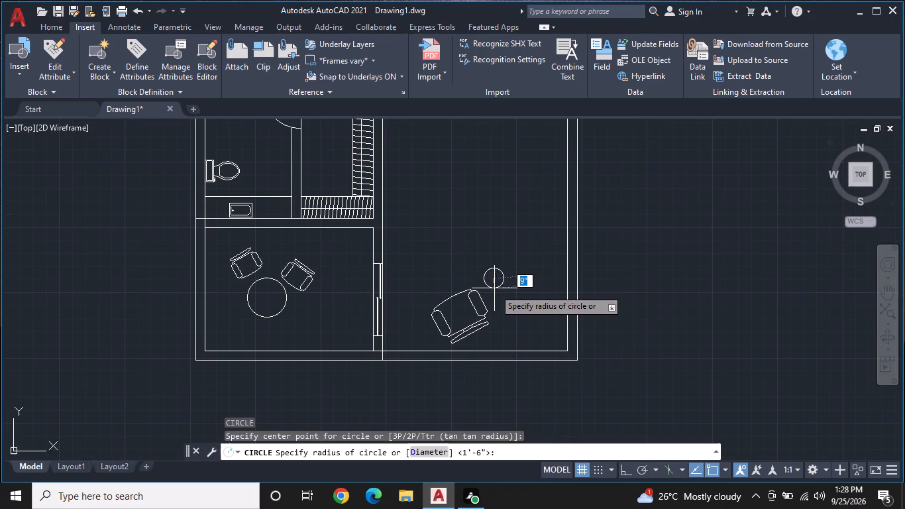
click(497, 294)
Insert a Bed - Queen block at scale 1 and rotation 0 in the new room, above the chair and round table.
middle_drag(496, 231, 506, 266)
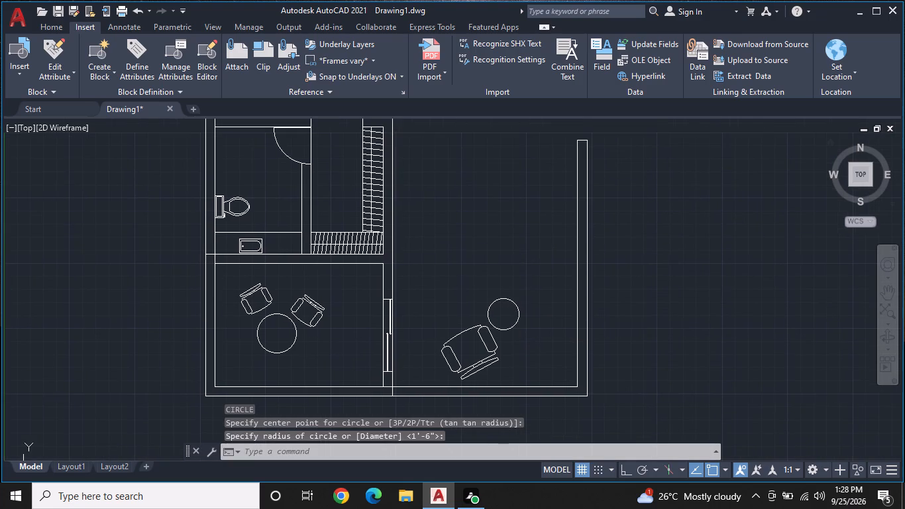
scroll(506, 266, down, 1)
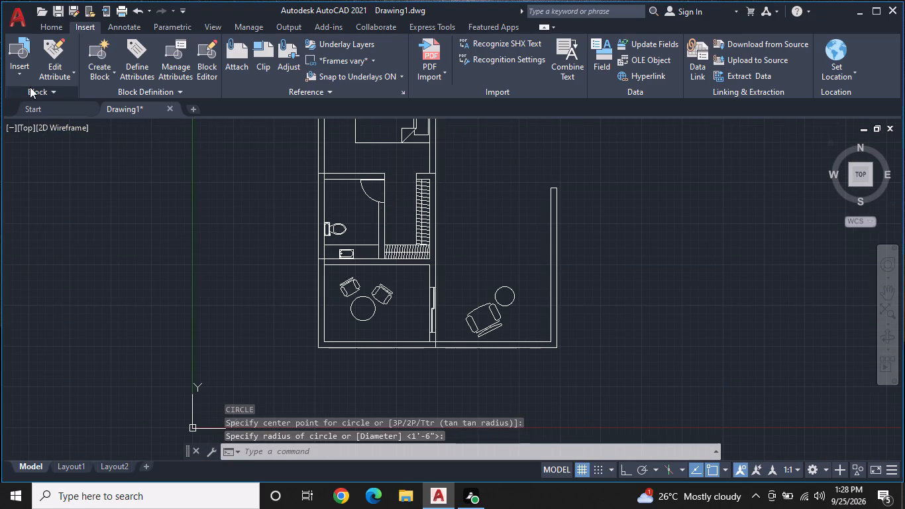
click(23, 72)
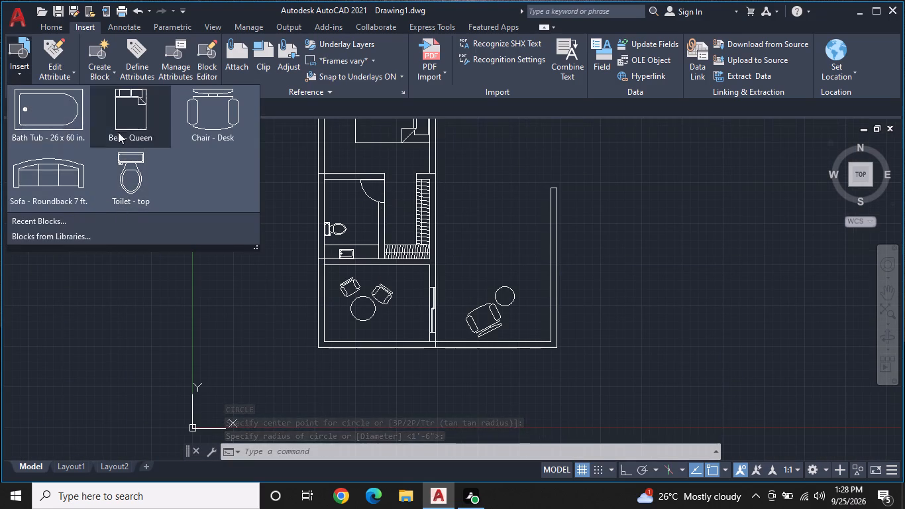
click(121, 126)
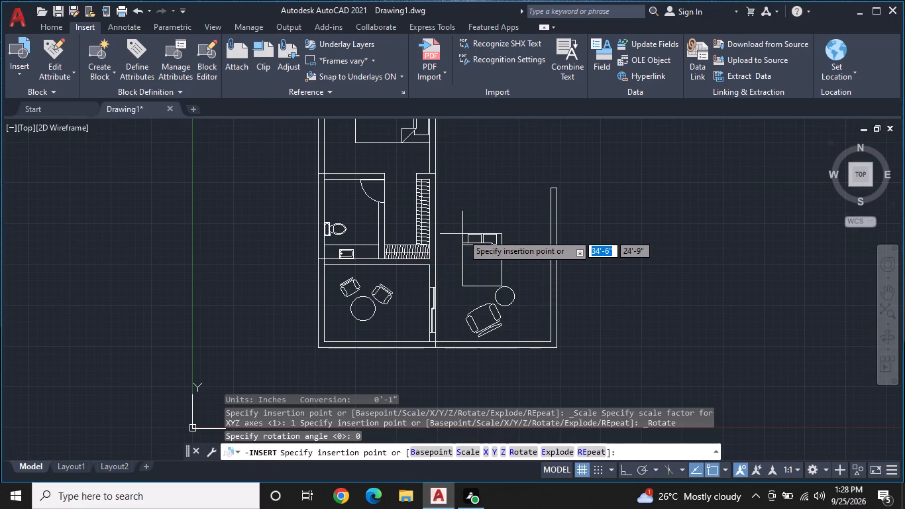
click(468, 220)
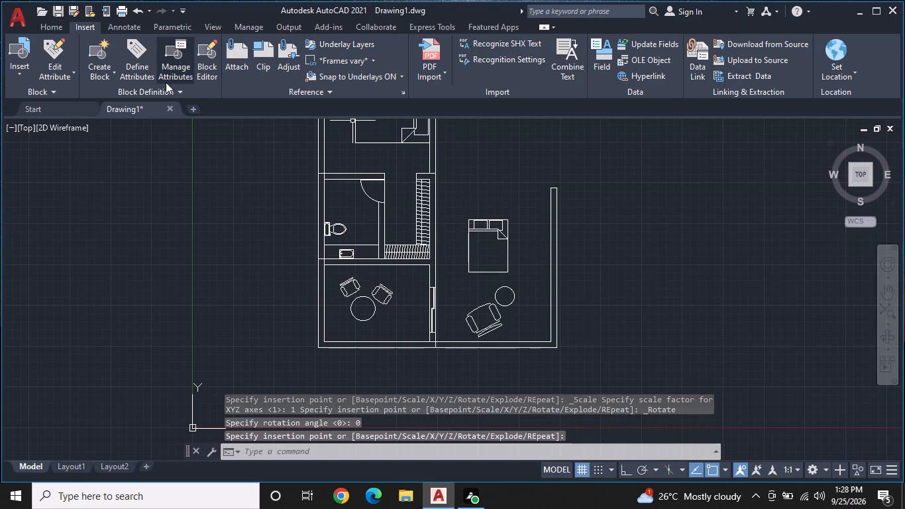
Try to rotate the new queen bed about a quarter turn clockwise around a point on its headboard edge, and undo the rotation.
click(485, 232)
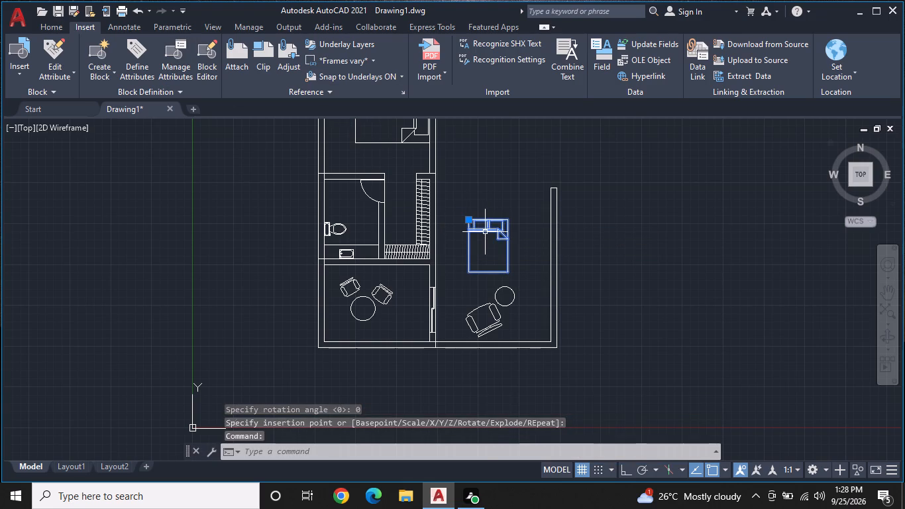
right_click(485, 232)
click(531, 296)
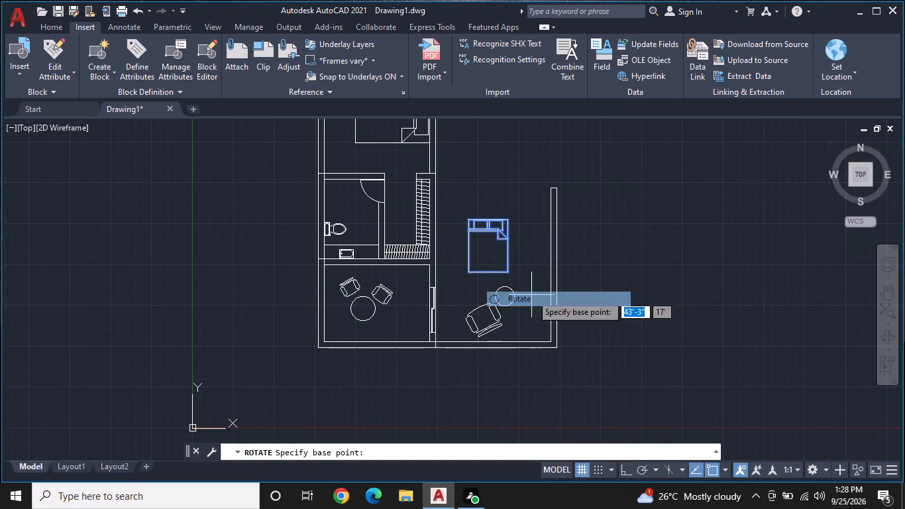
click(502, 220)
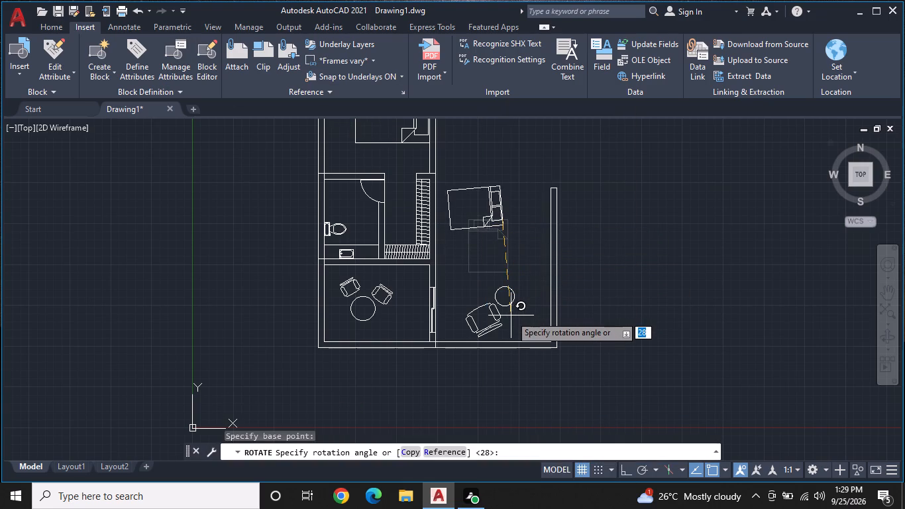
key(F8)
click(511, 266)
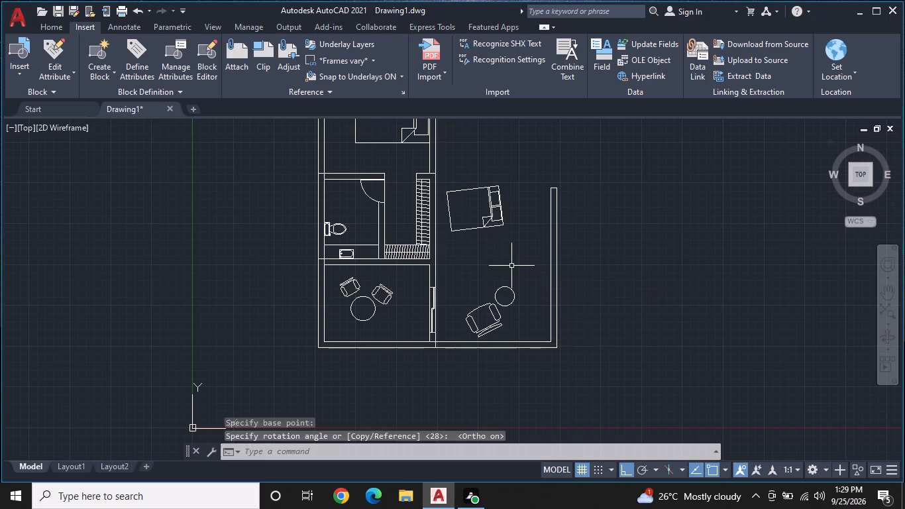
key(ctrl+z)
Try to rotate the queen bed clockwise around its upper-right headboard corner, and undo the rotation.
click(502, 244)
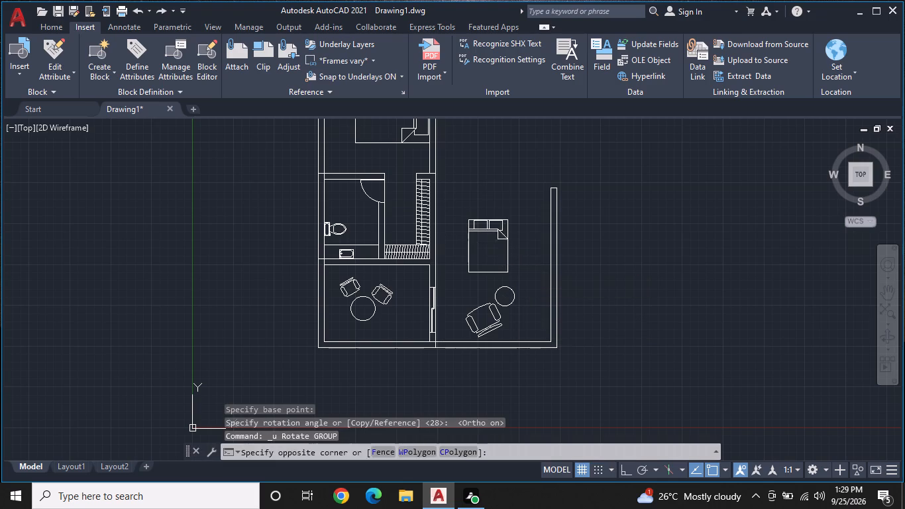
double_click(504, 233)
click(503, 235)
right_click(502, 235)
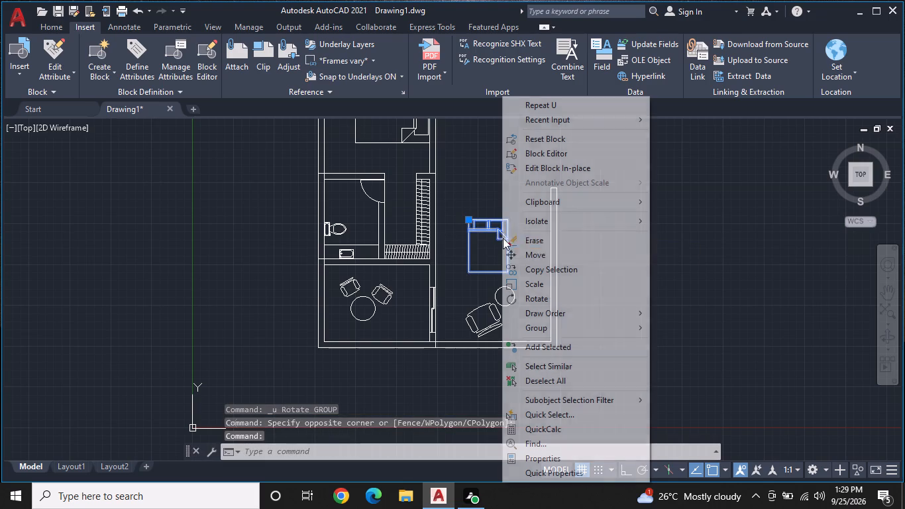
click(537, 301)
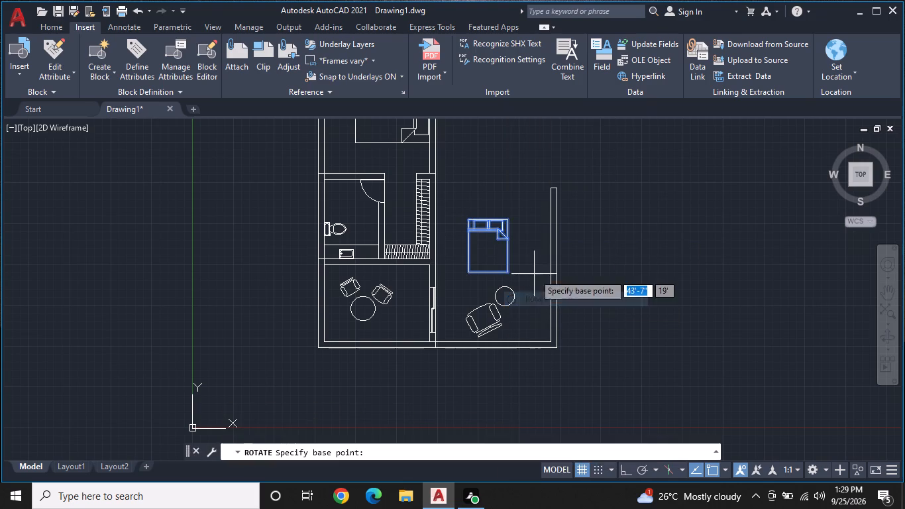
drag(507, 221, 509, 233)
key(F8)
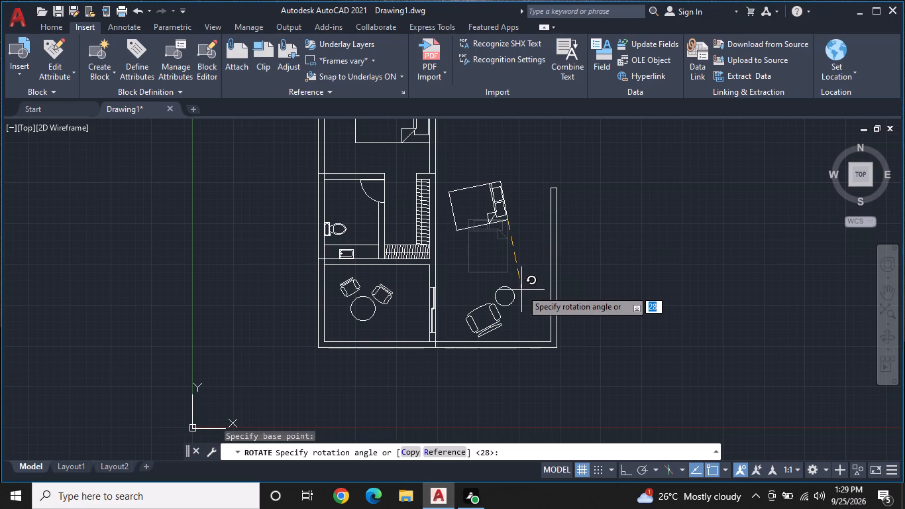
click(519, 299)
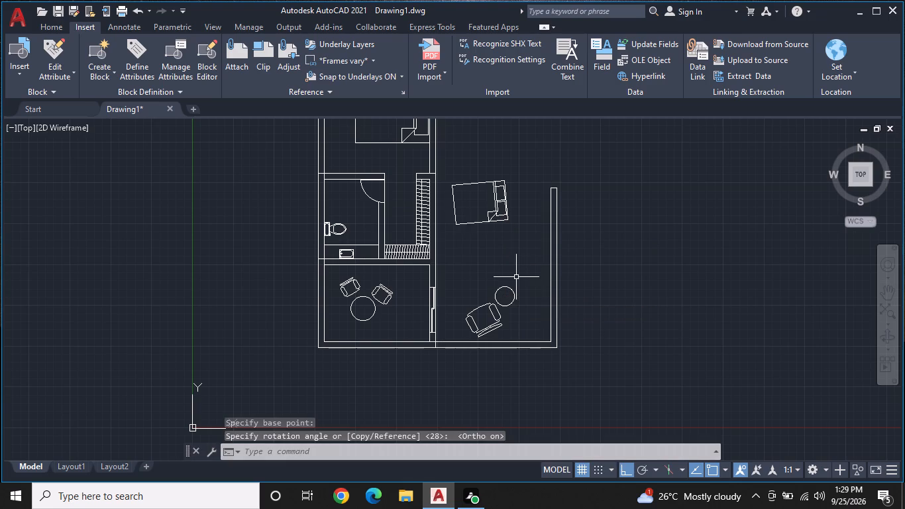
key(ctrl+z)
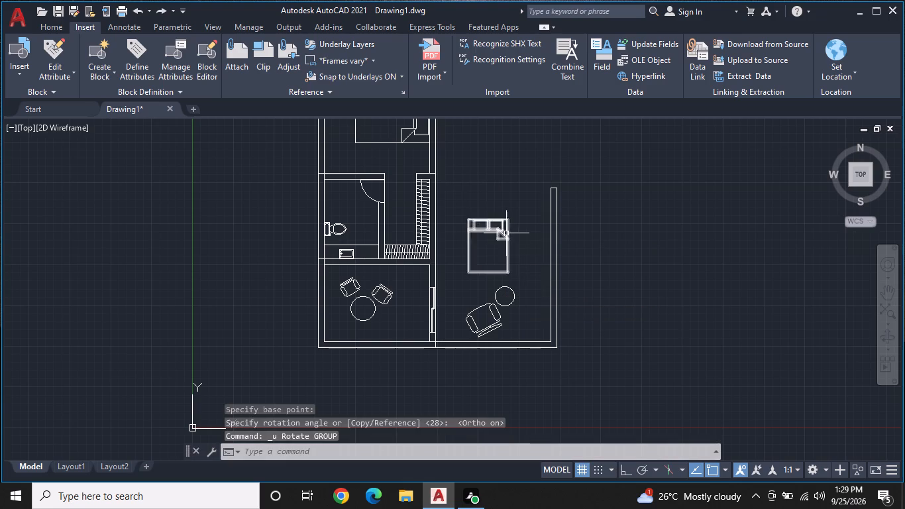
Rotate the queen bed to 270° about its upper-right headboard corner with Ortho on, so the headboard faces the right wall.
click(506, 233)
right_drag(504, 237, 504, 246)
click(525, 295)
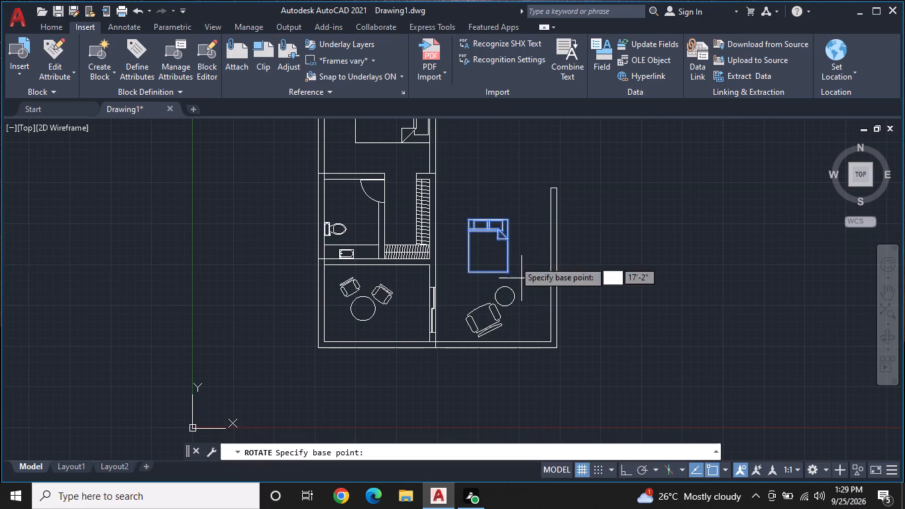
click(510, 218)
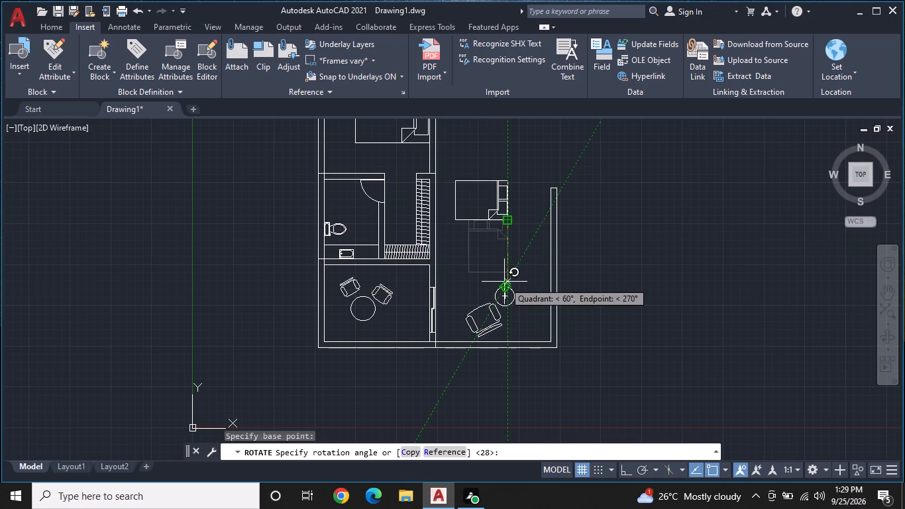
key(F8)
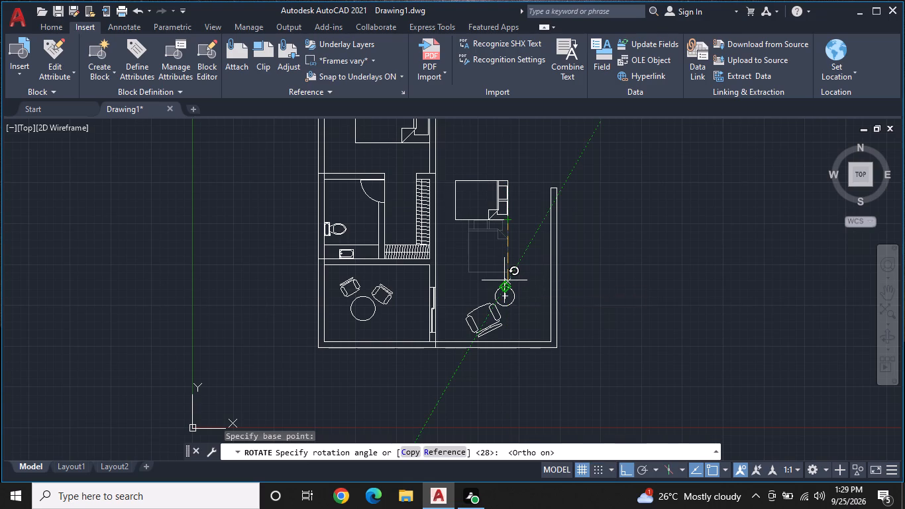
click(509, 263)
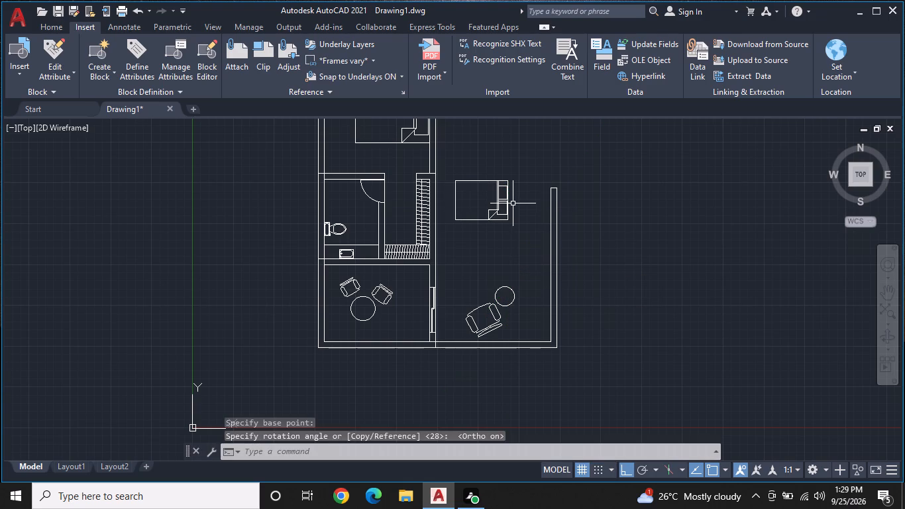
Move the rotated bed by its headboard's midpoint onto the inner face of the new room's right wall, with Ortho off.
click(510, 198)
click(504, 209)
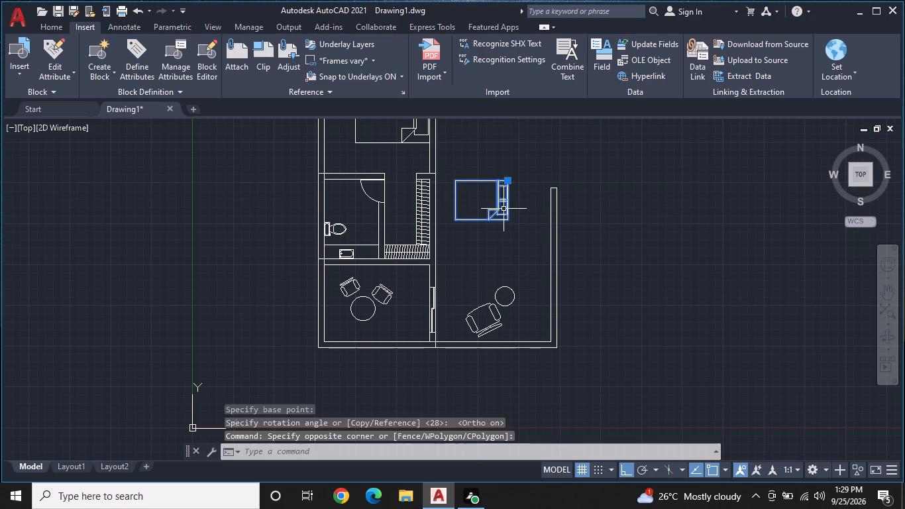
right_click(504, 209)
click(547, 251)
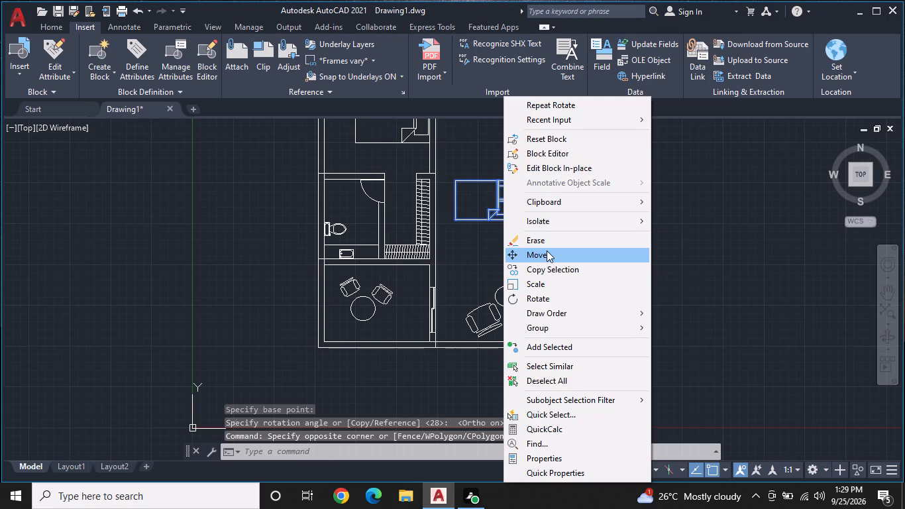
click(507, 200)
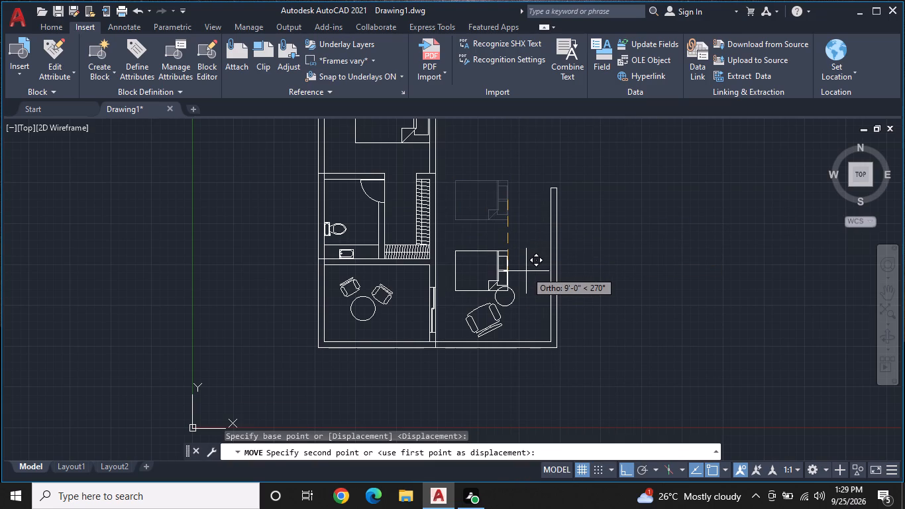
key(F8)
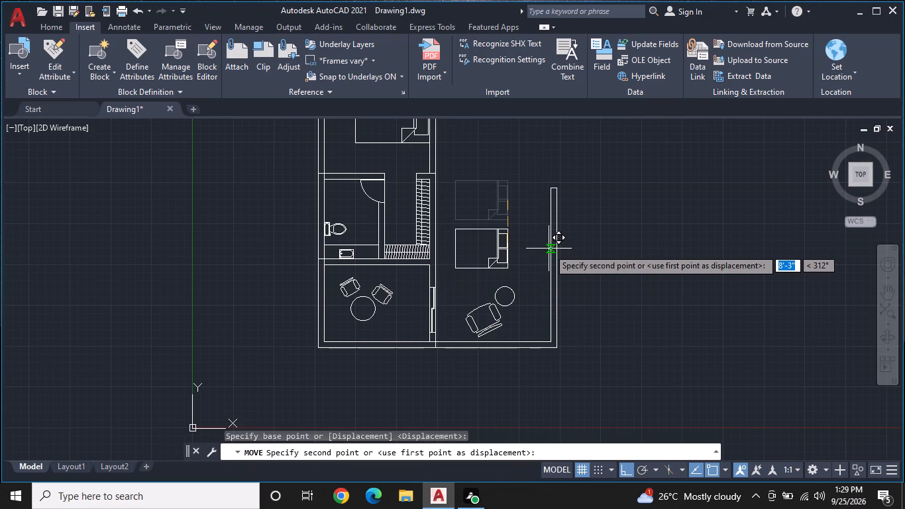
scroll(549, 245, up, 1)
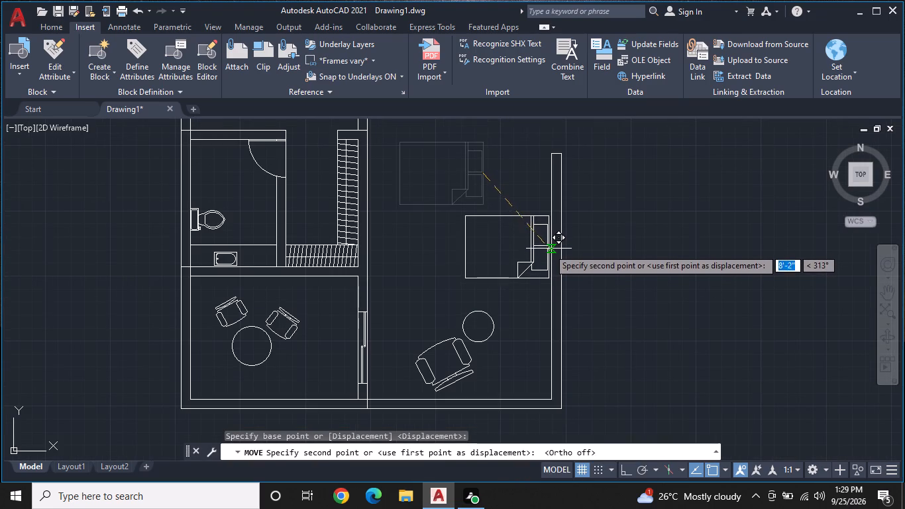
click(548, 233)
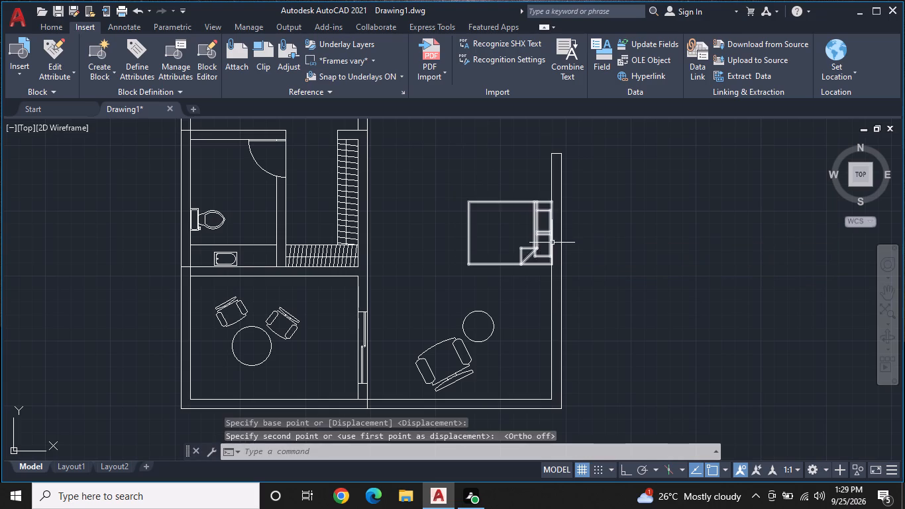
Move the queen bed a short distance down along the inner face of the new room's right wall.
click(536, 240)
right_click(536, 237)
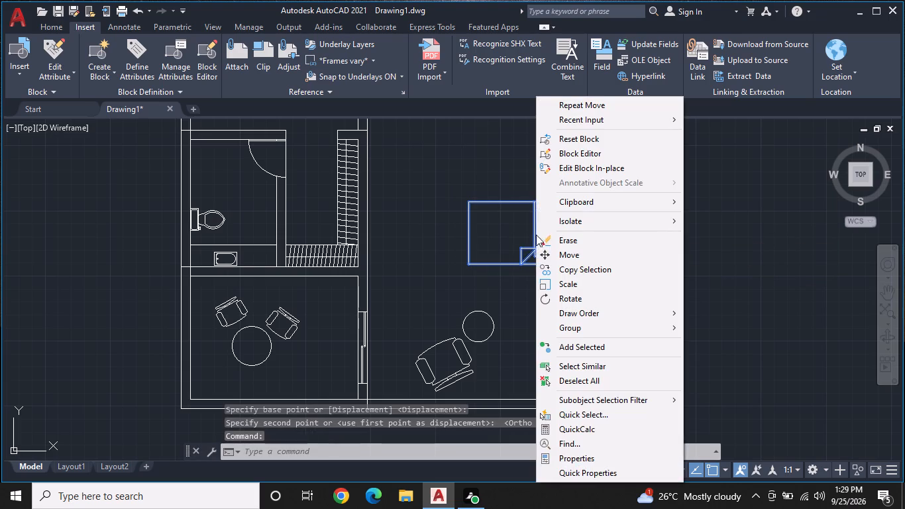
click(554, 254)
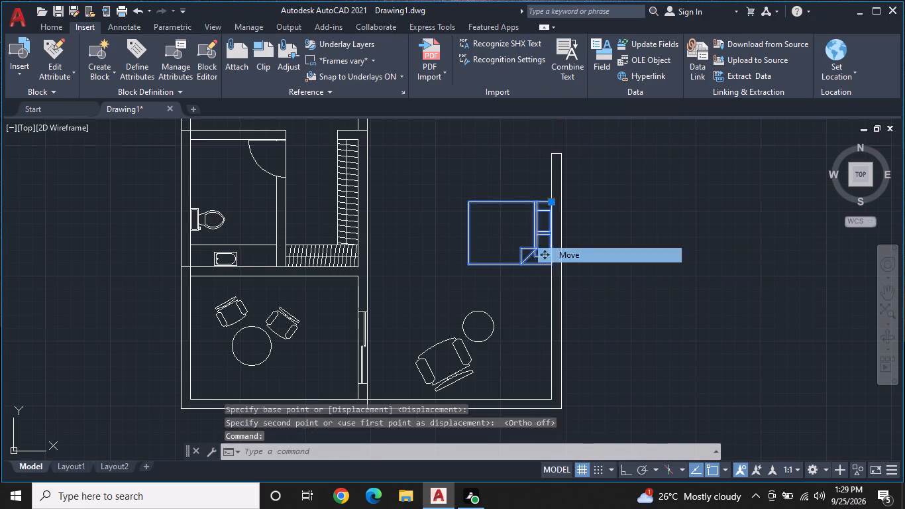
click(551, 243)
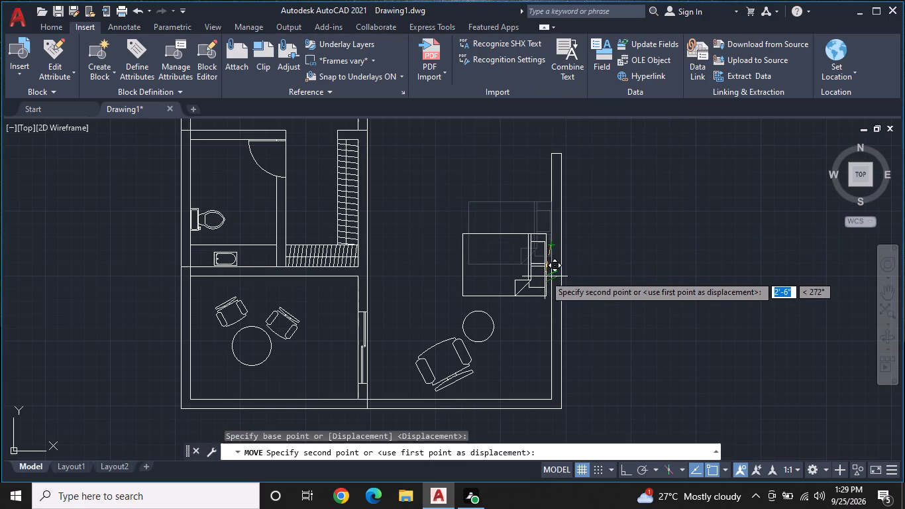
click(550, 261)
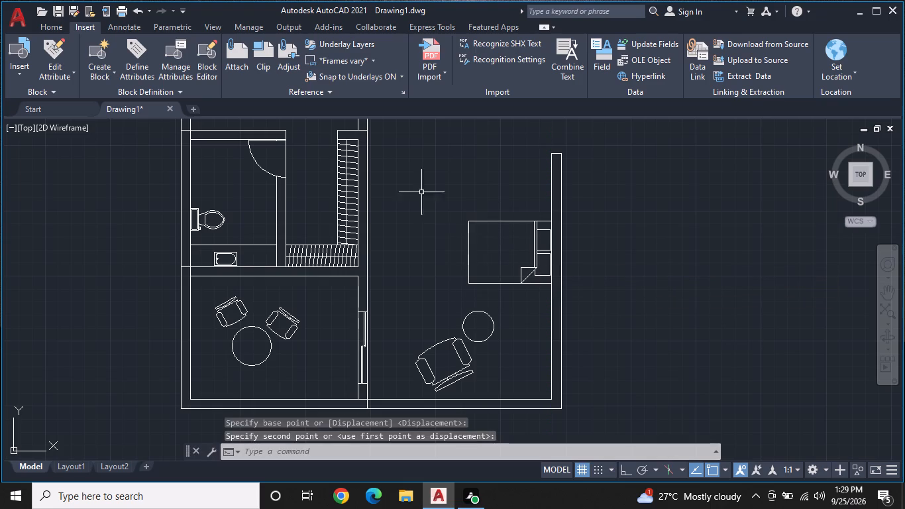
key(Escape)
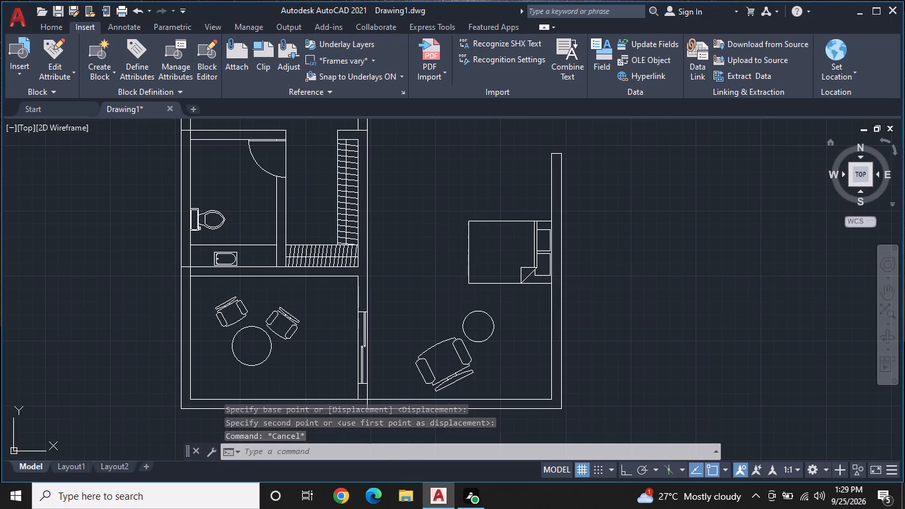
Scale the queen bed up freehand to about one and a half times its size, about its lower headboard corner at the wall.
key(s)
key(c)
key(space)
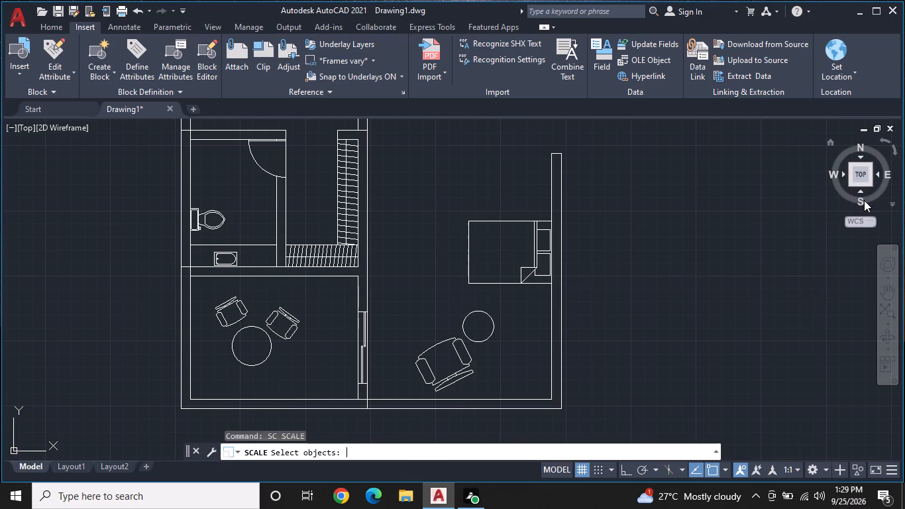
click(535, 257)
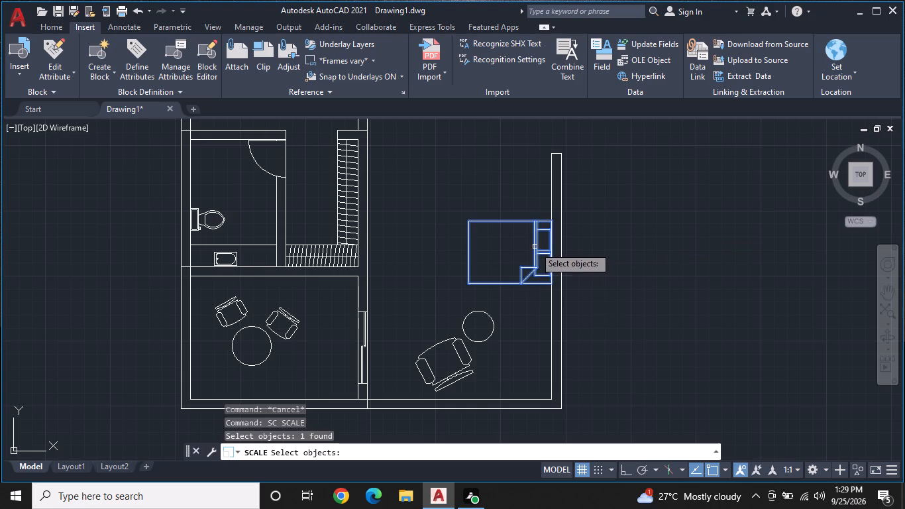
key(space)
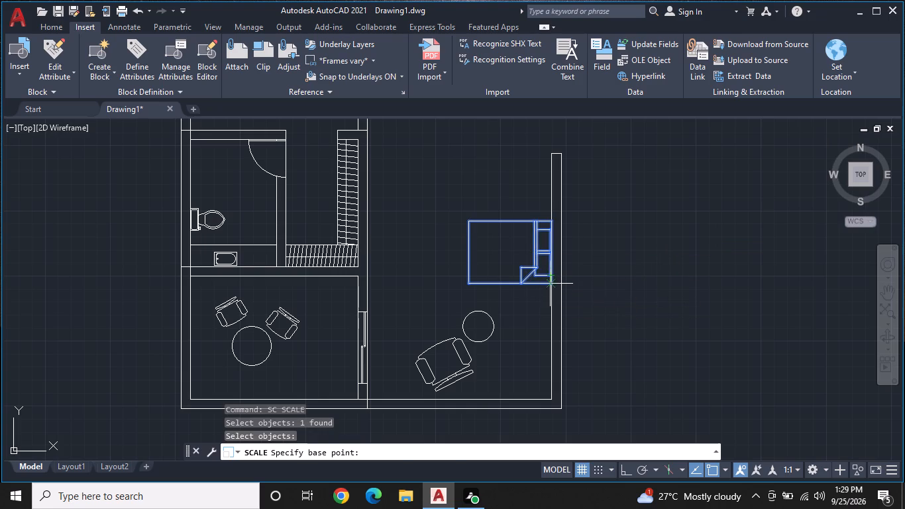
click(551, 282)
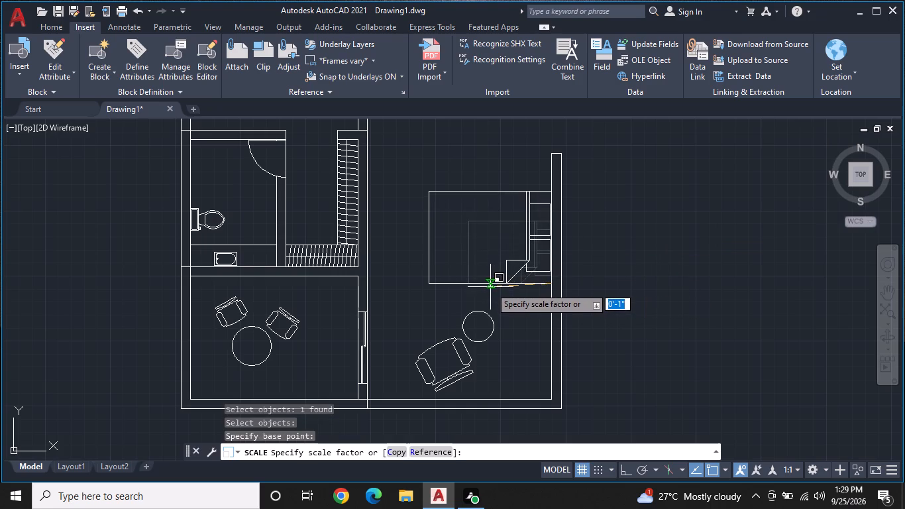
click(487, 292)
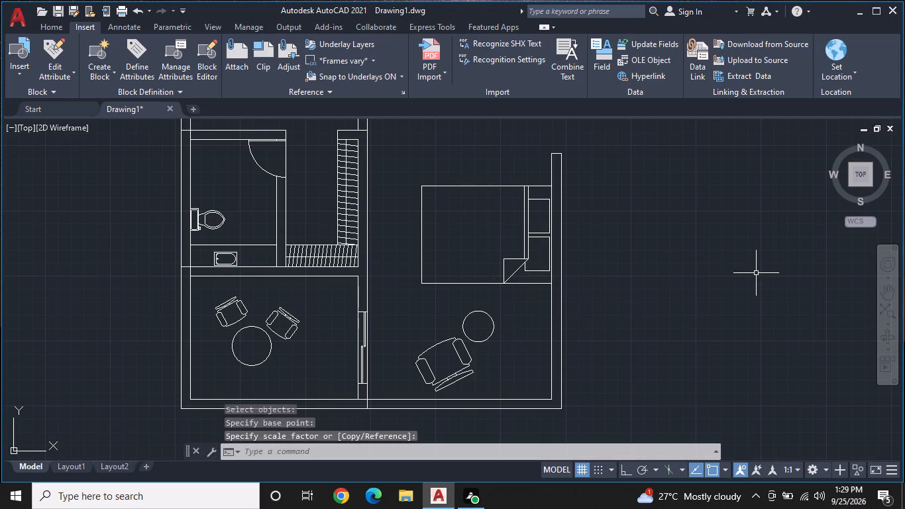
Look over the floor plan from the newly furnished lower room up to the top room with the sofa.
scroll(756, 273, down, 1)
middle_drag(751, 282, 764, 291)
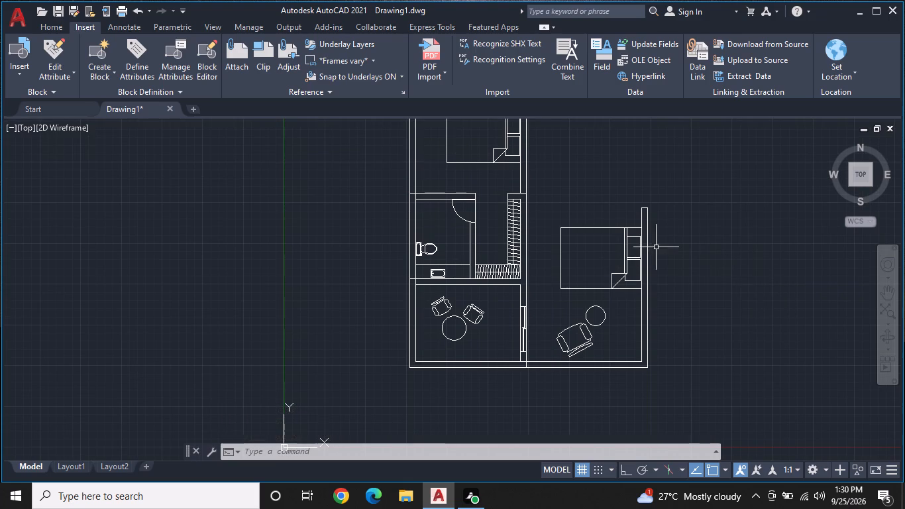
middle_drag(623, 252, 649, 289)
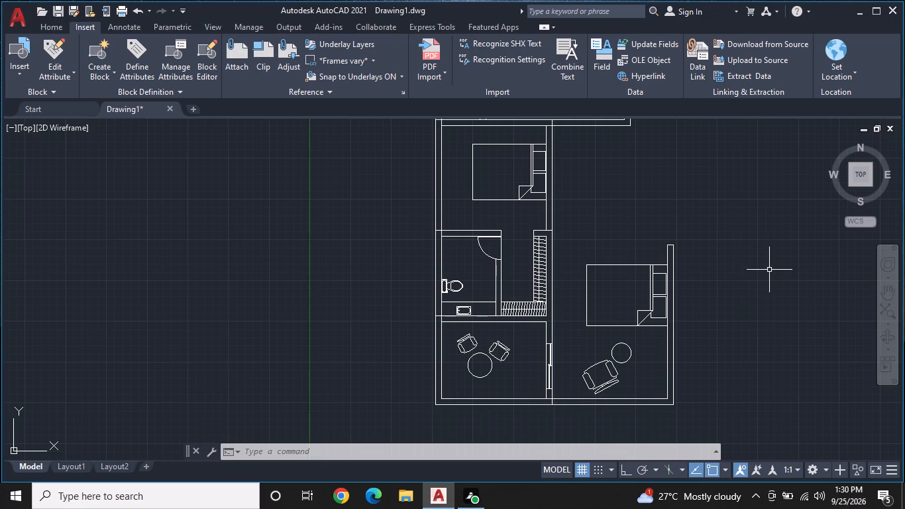
middle_drag(723, 337, 653, 284)
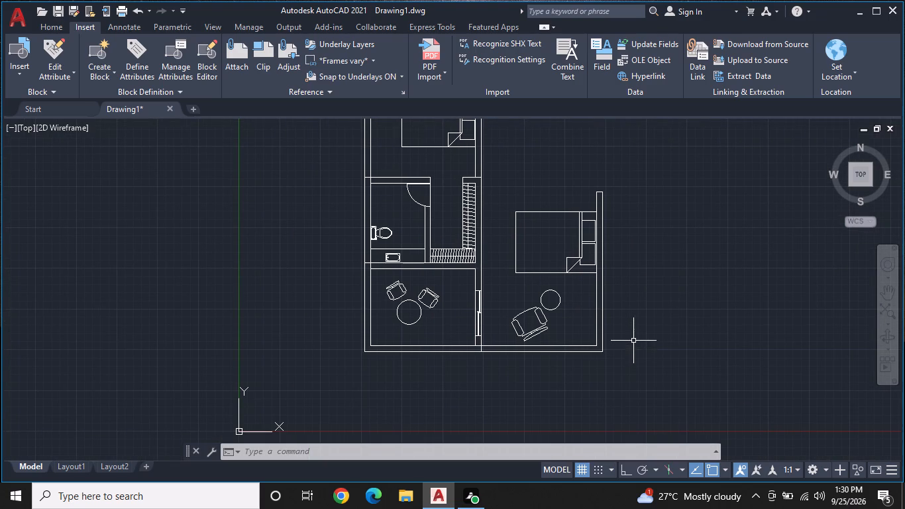
middle_drag(633, 338, 631, 297)
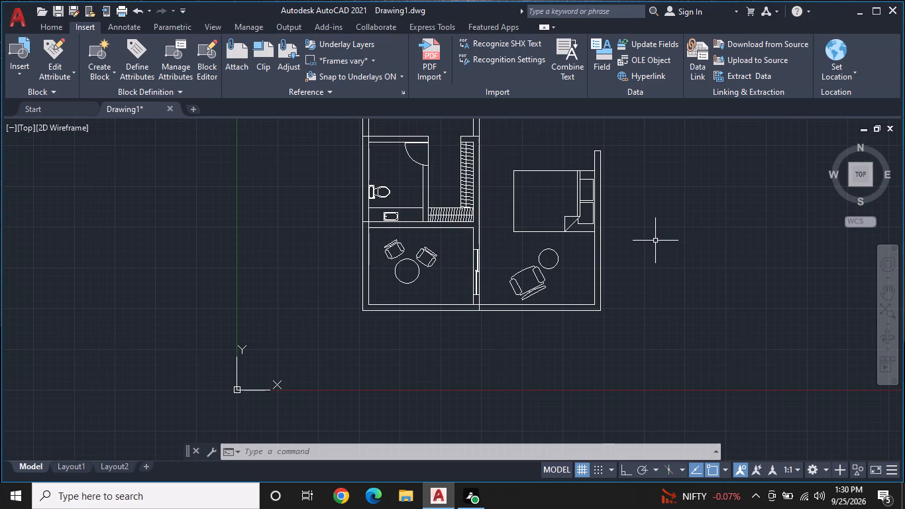
middle_drag(652, 194, 704, 364)
middle_drag(591, 217, 592, 362)
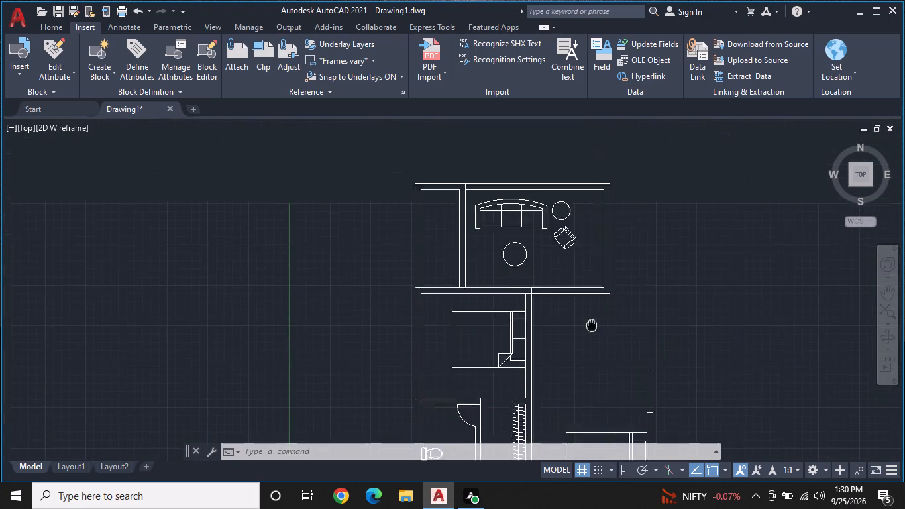
middle_drag(592, 362, 592, 390)
scroll(481, 268, up, 1)
middle_drag(480, 219, 523, 257)
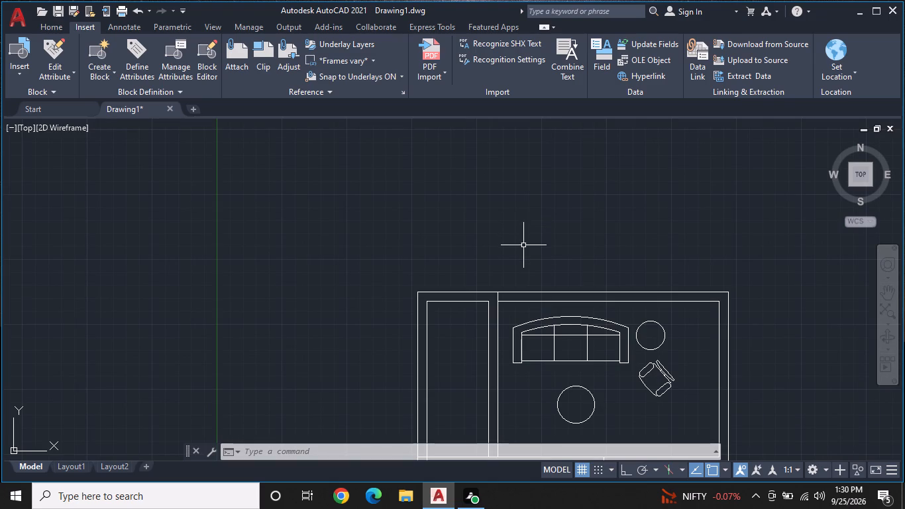
middle_drag(529, 237, 551, 273)
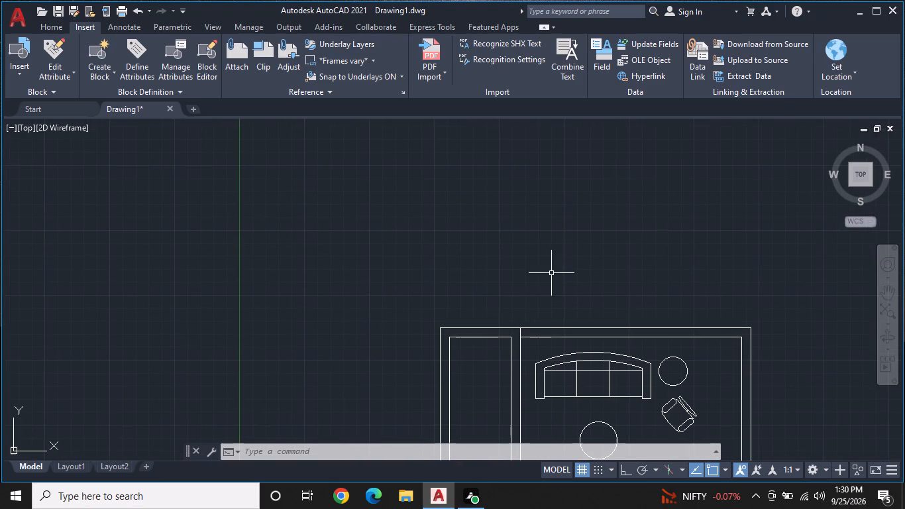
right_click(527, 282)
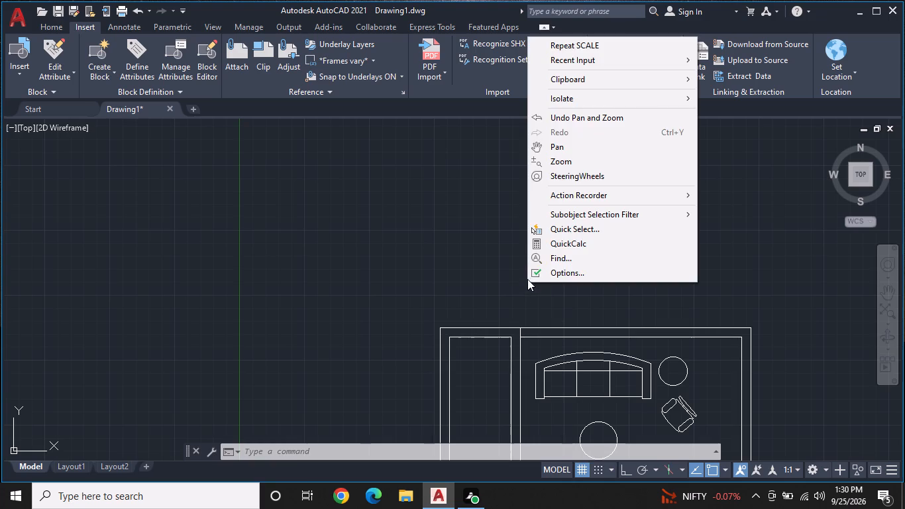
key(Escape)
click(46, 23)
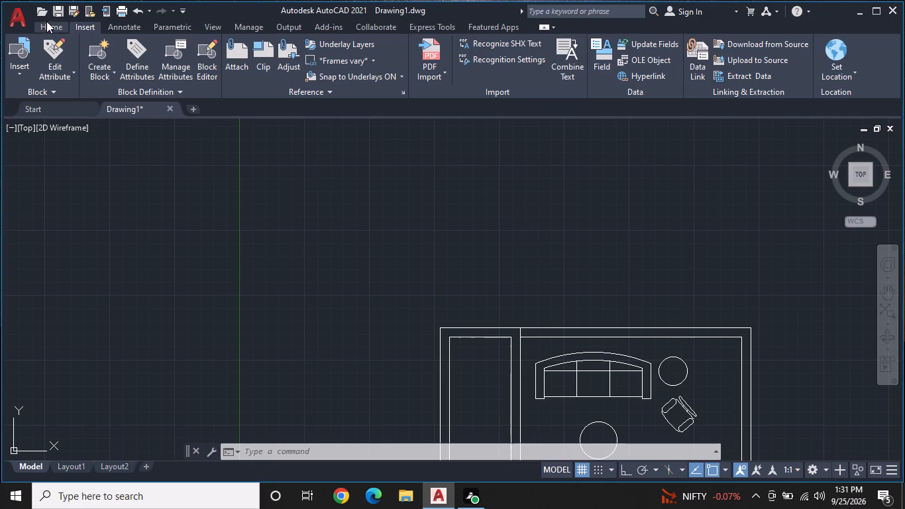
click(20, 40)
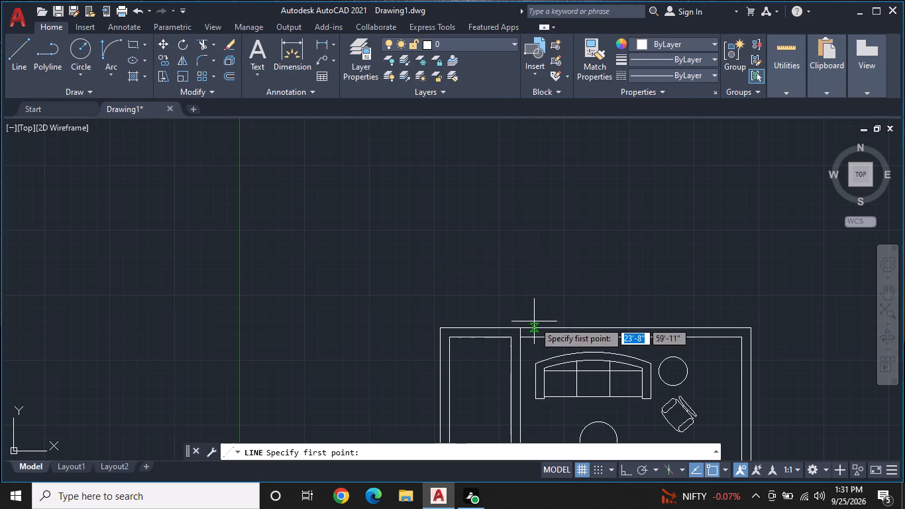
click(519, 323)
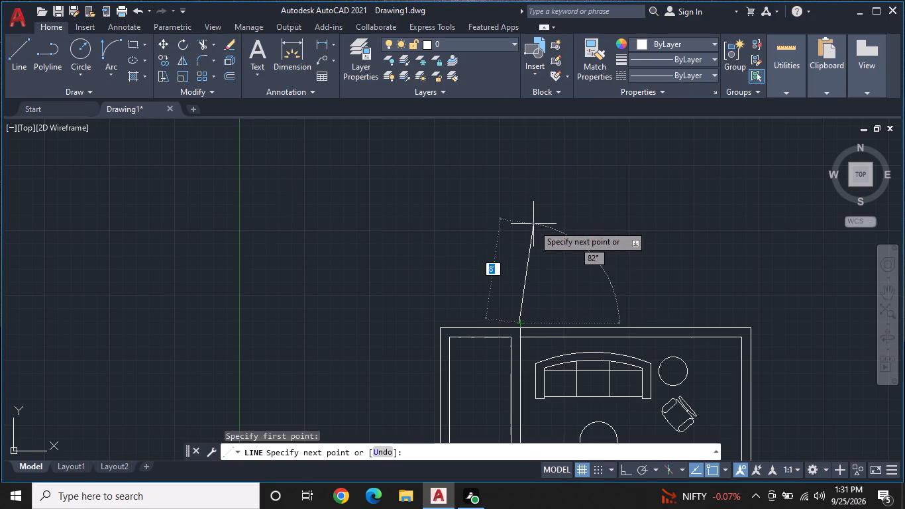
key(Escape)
With Ortho on, draw lines from the top wall above the partition: 8'8" up, about 5'-8" left to the inner left wall's alignment, and down to the wall.
key(space)
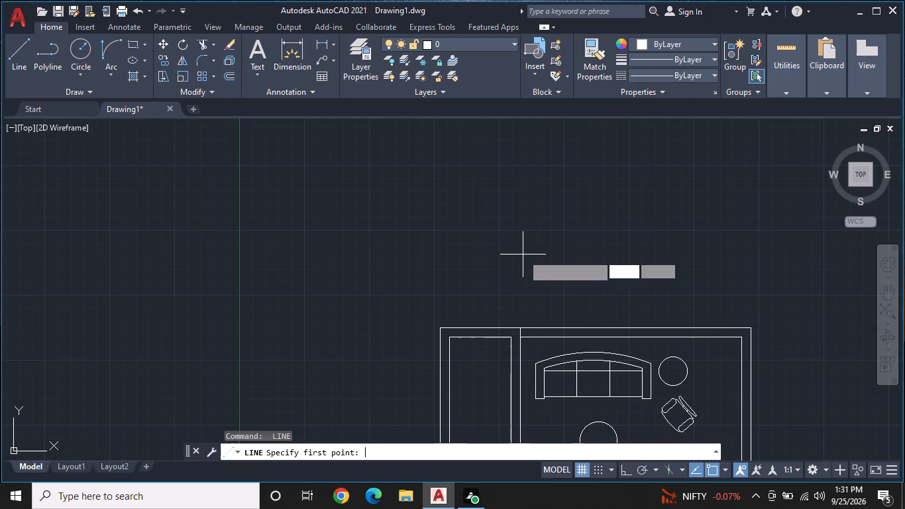
click(519, 325)
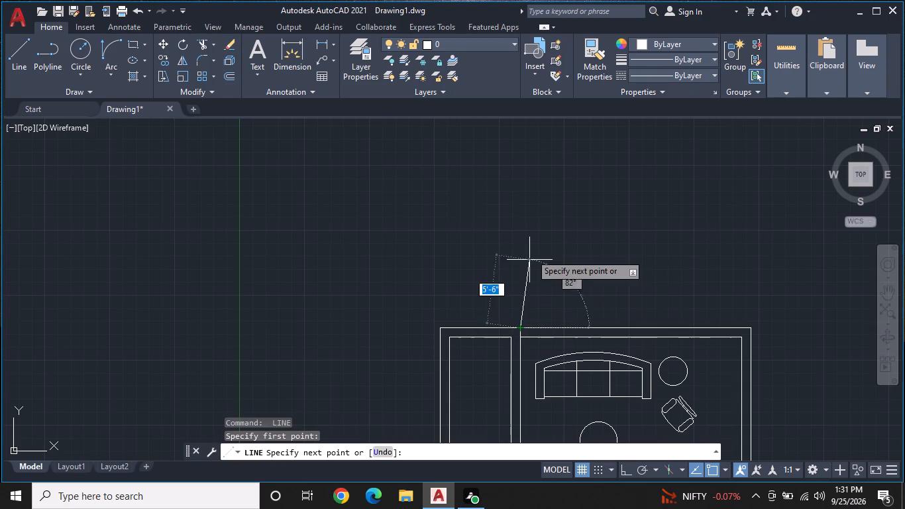
key(F8)
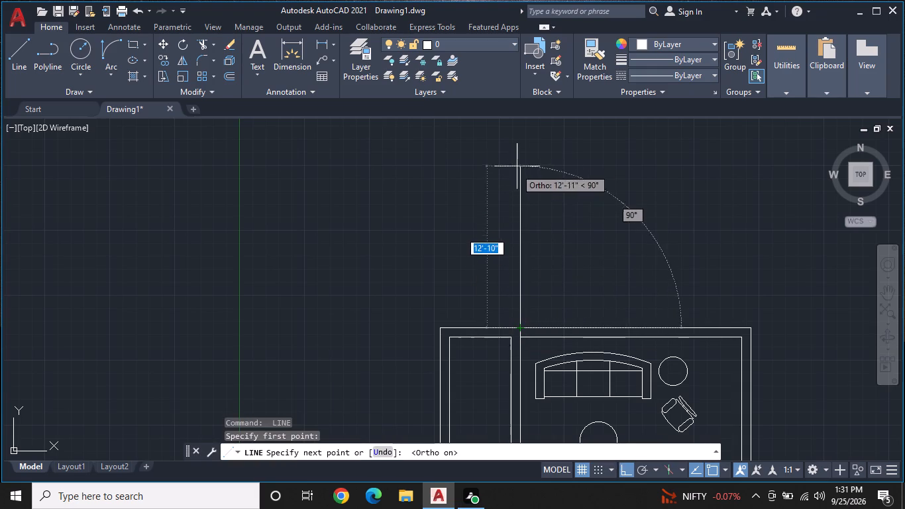
middle_drag(543, 157, 541, 211)
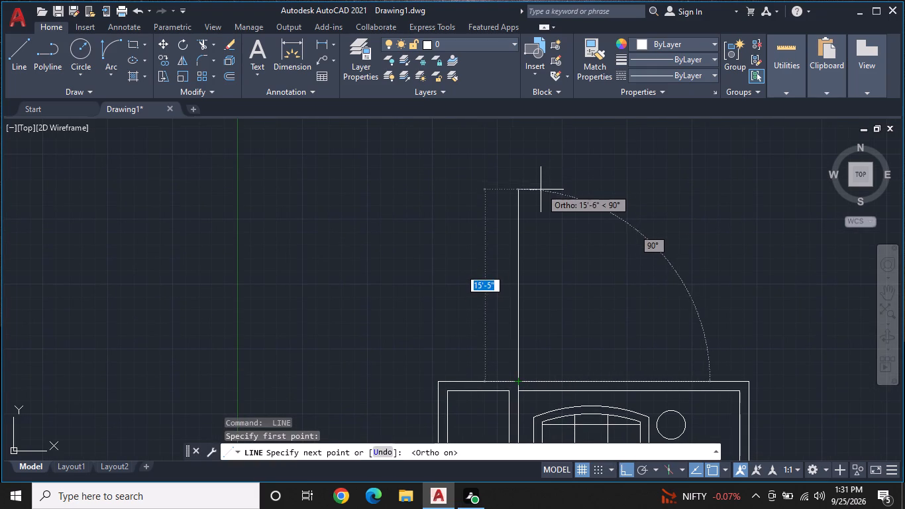
text(8')
key(8)
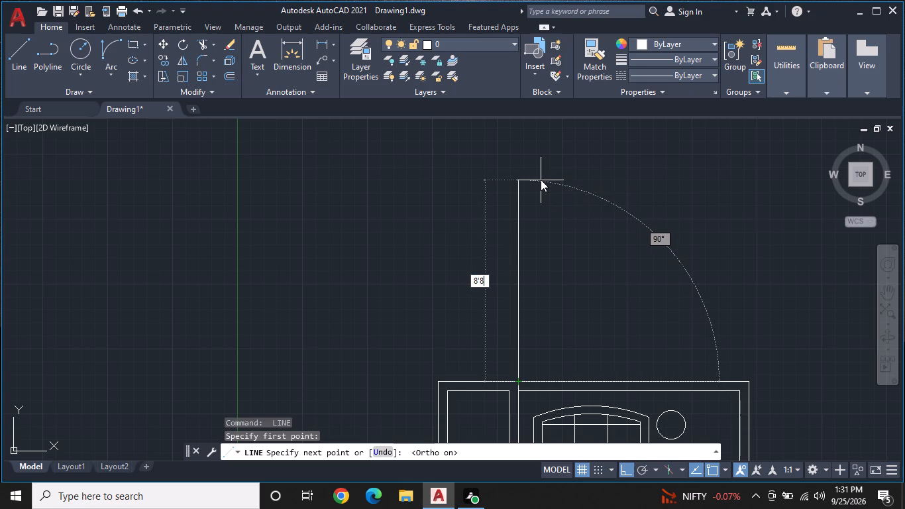
key(shift+quotedbl)
key(Return)
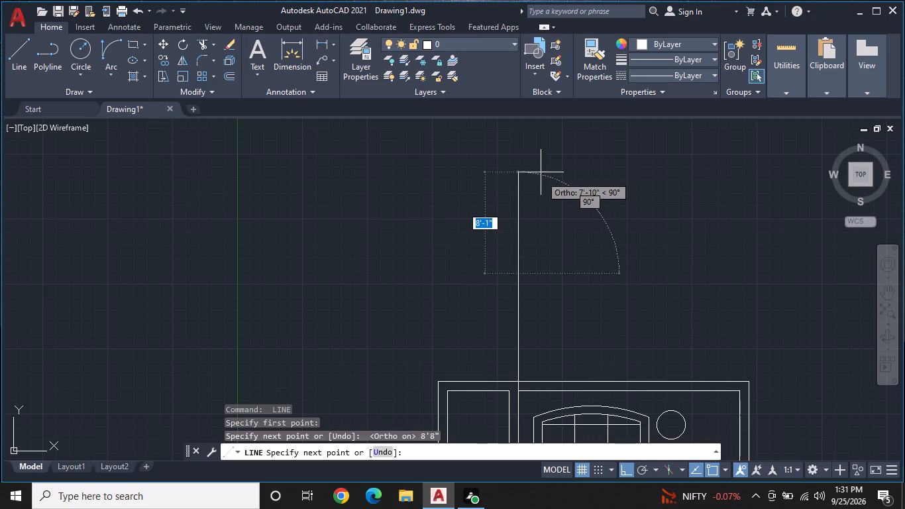
middle_drag(428, 268, 462, 207)
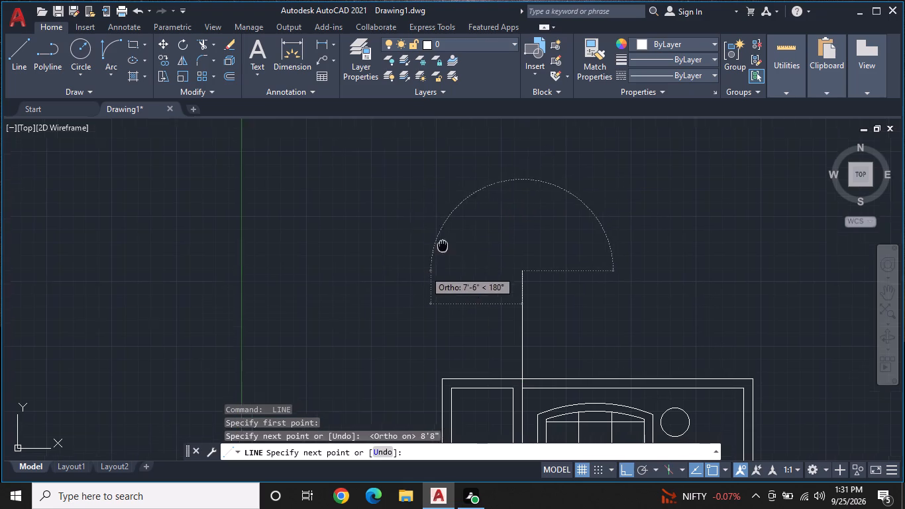
middle_drag(462, 207, 474, 188)
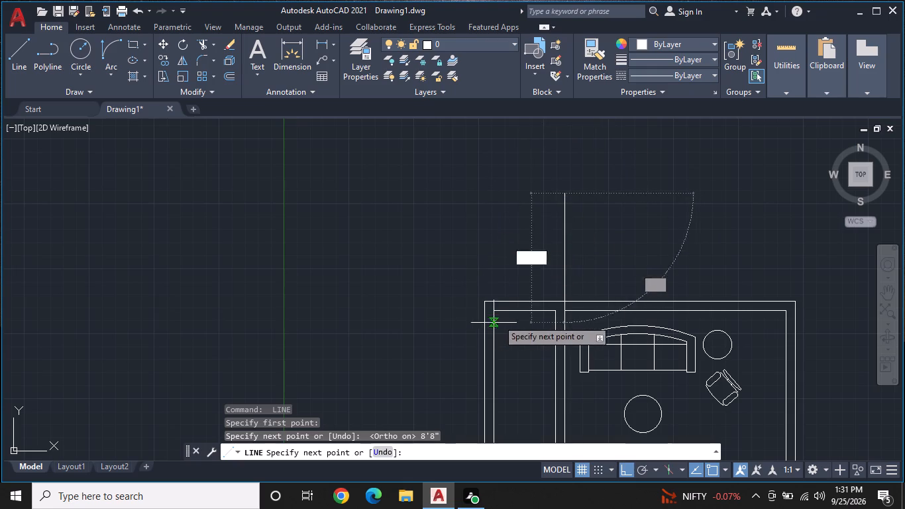
click(495, 193)
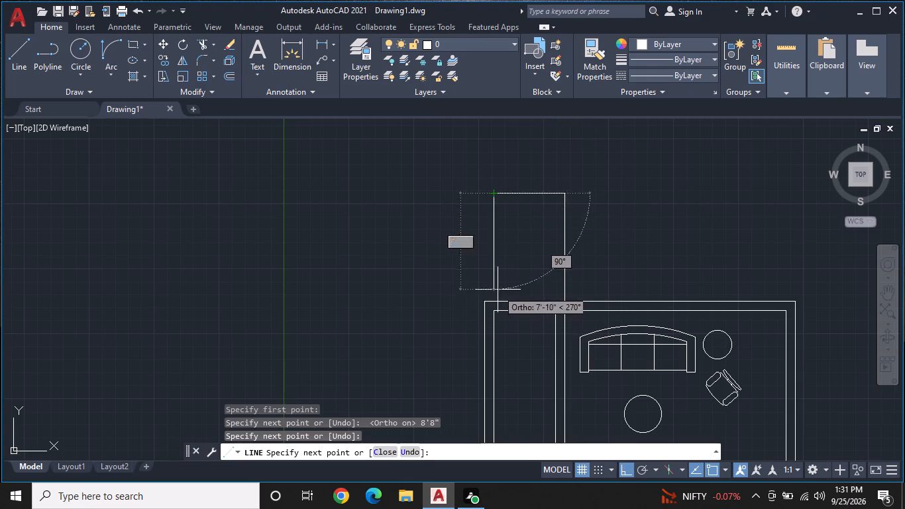
scroll(498, 285, up, 1)
middle_drag(498, 282, 489, 216)
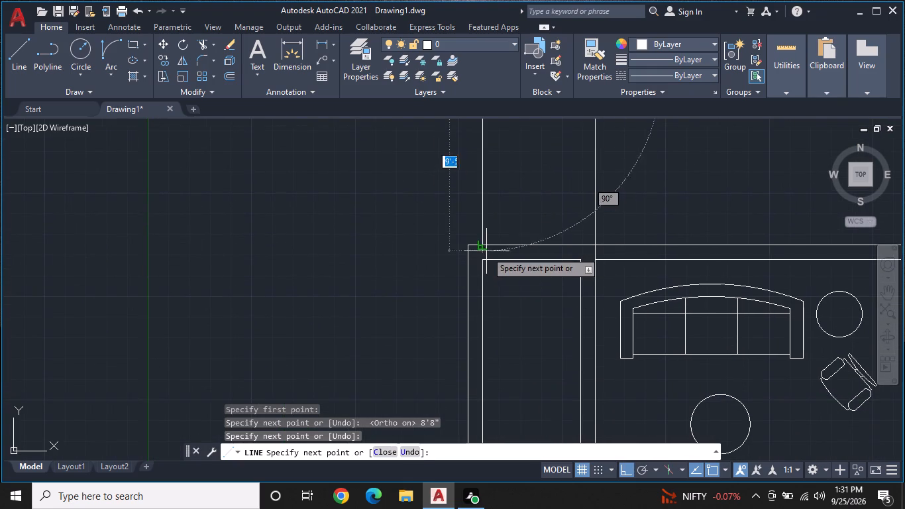
click(484, 244)
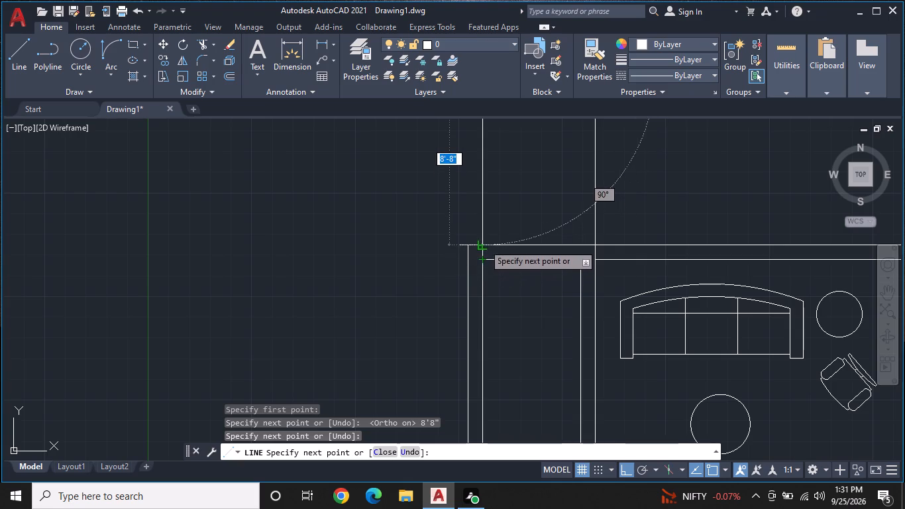
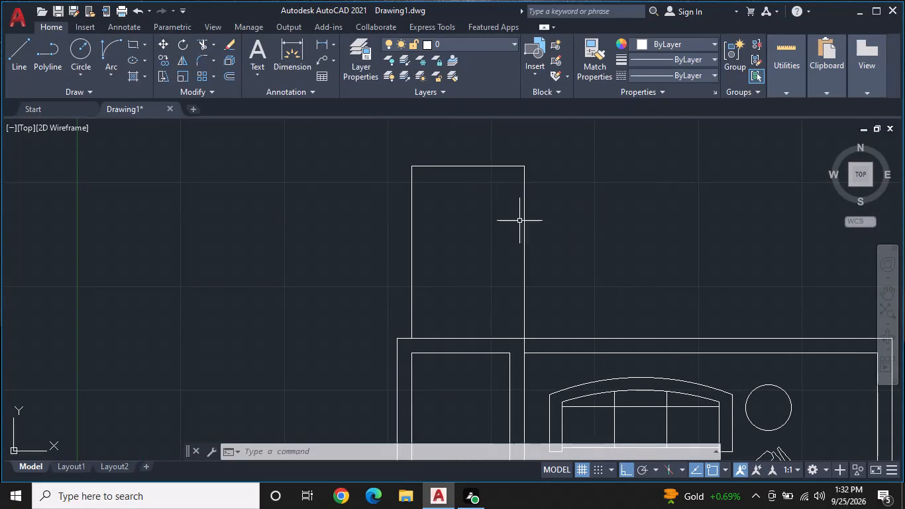
Offset the narrow new room's left and top lines 9" outward.
click(223, 75)
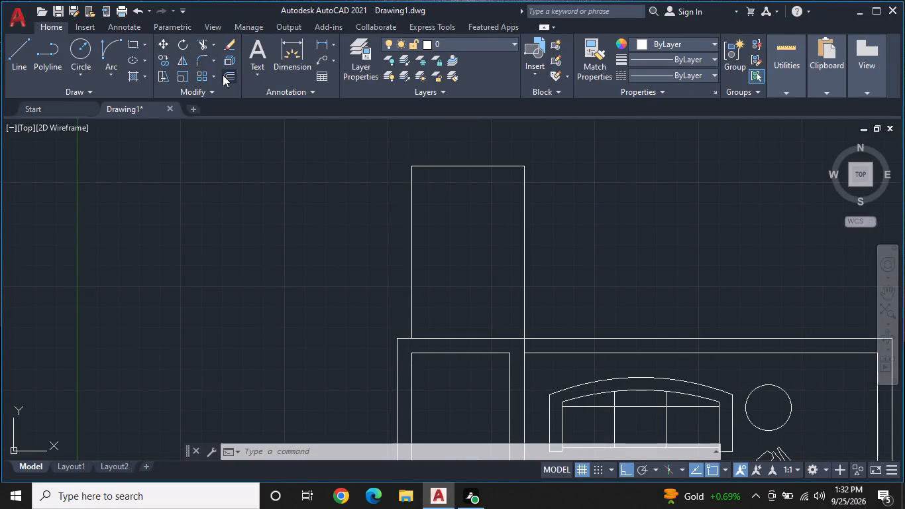
right_click(452, 222)
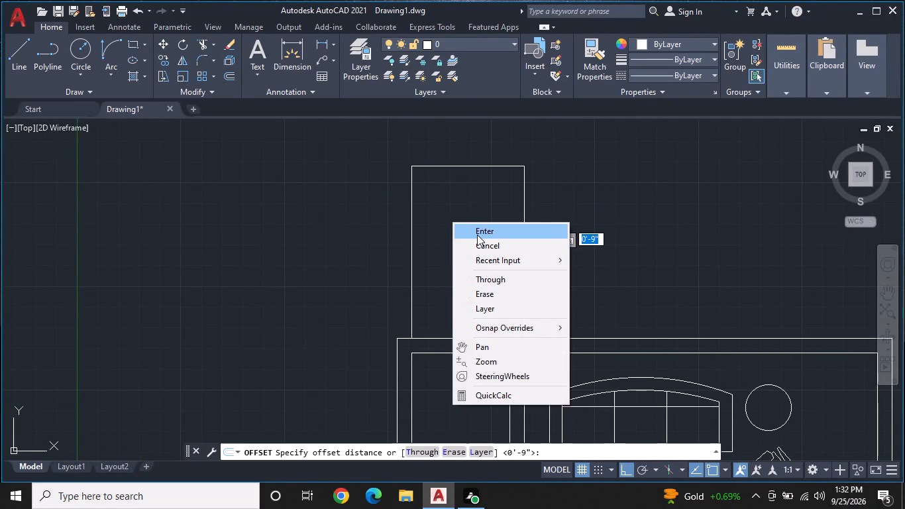
click(477, 235)
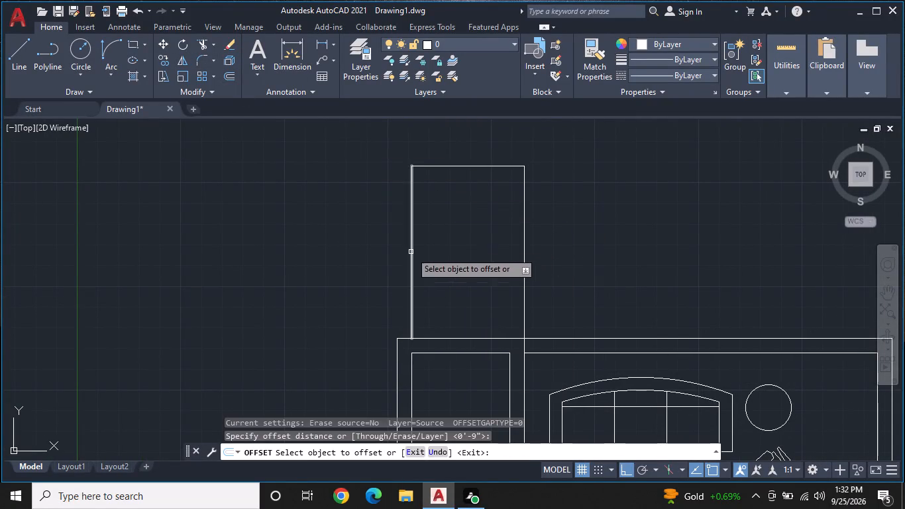
click(411, 252)
click(398, 258)
middle_drag(505, 221, 504, 238)
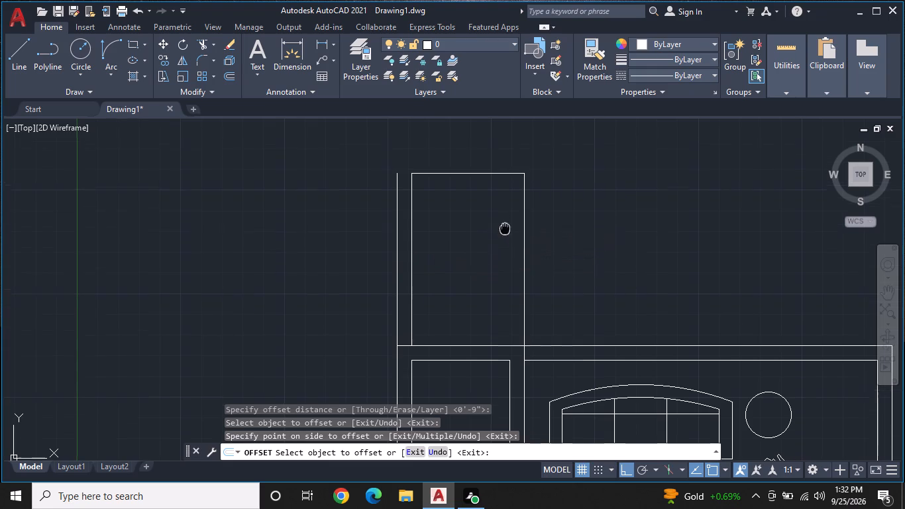
middle_drag(504, 238, 498, 260)
click(495, 205)
click(494, 165)
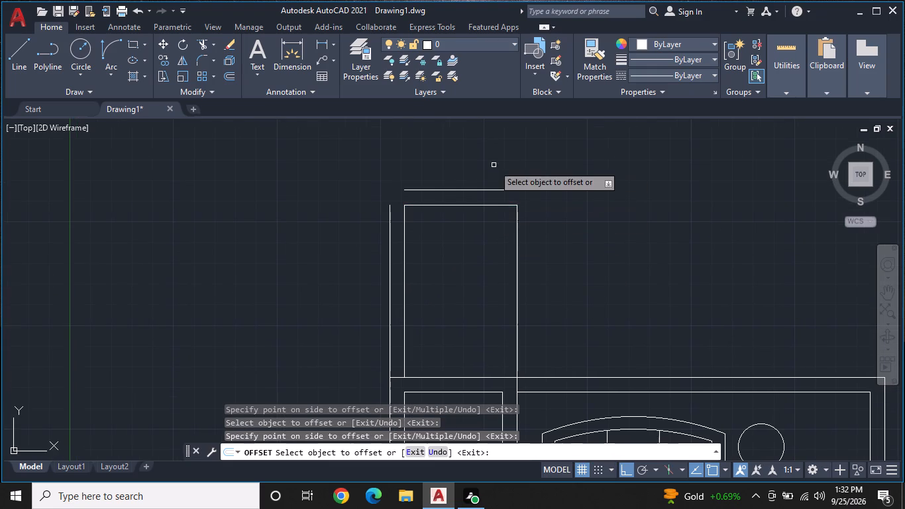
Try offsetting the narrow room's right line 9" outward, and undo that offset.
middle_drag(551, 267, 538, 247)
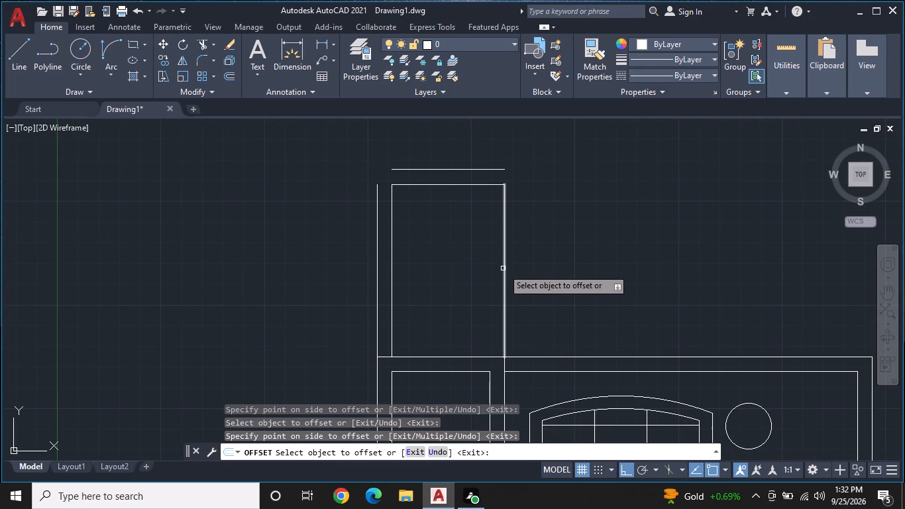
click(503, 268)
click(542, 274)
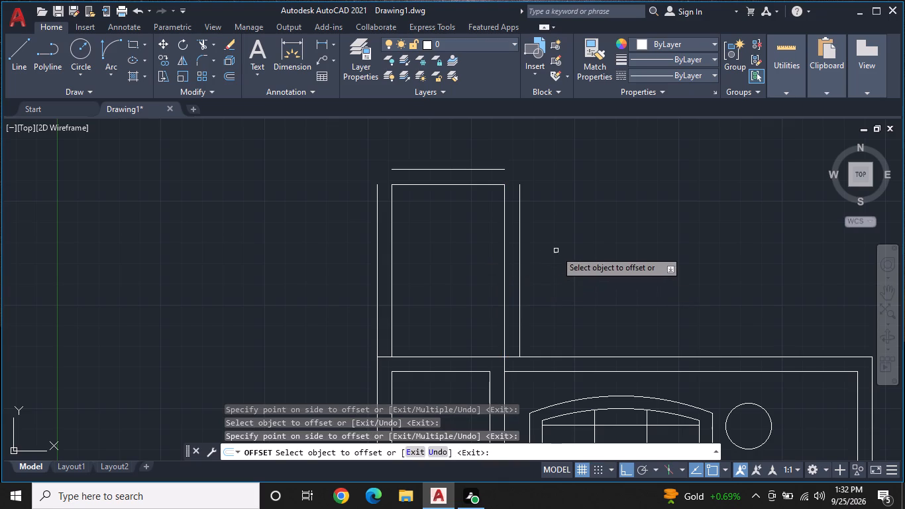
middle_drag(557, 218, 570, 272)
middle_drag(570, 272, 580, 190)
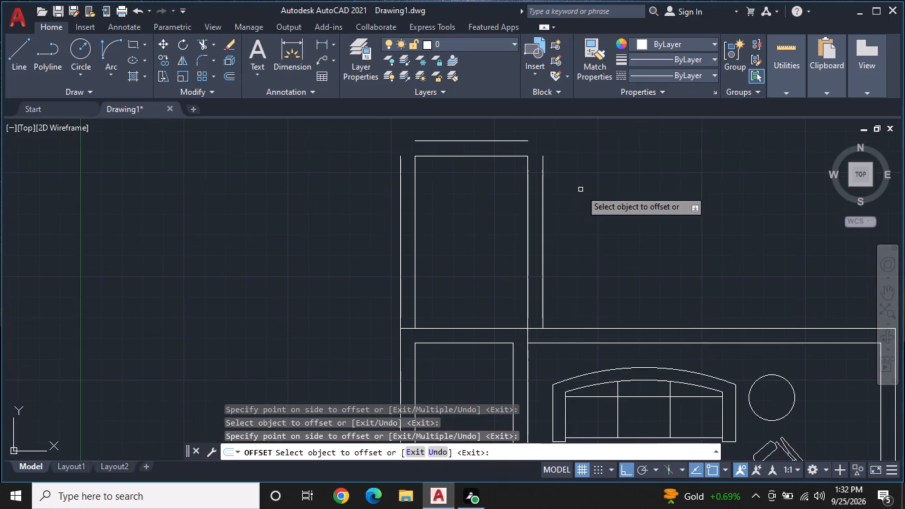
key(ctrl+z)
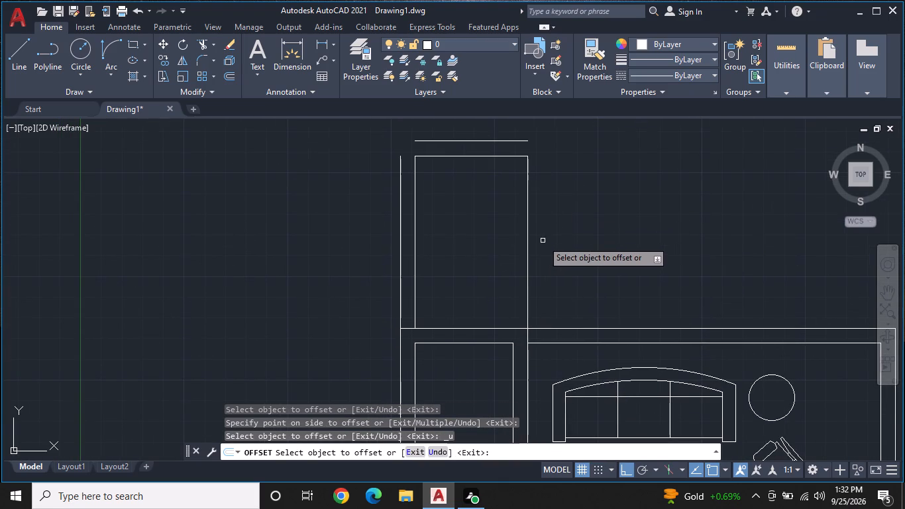
Offset the narrow room's right line 9" inward to form the right wall's inner face.
click(527, 254)
click(519, 258)
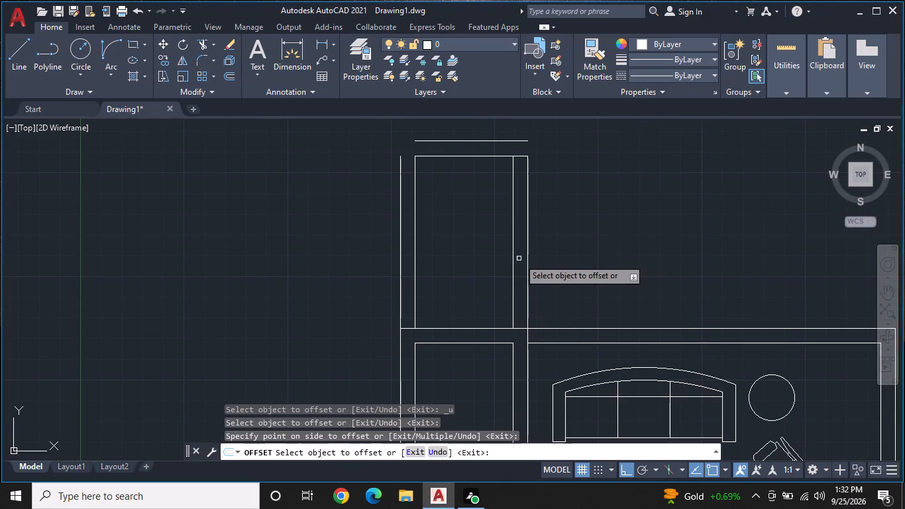
middle_drag(555, 234, 561, 229)
key(Escape)
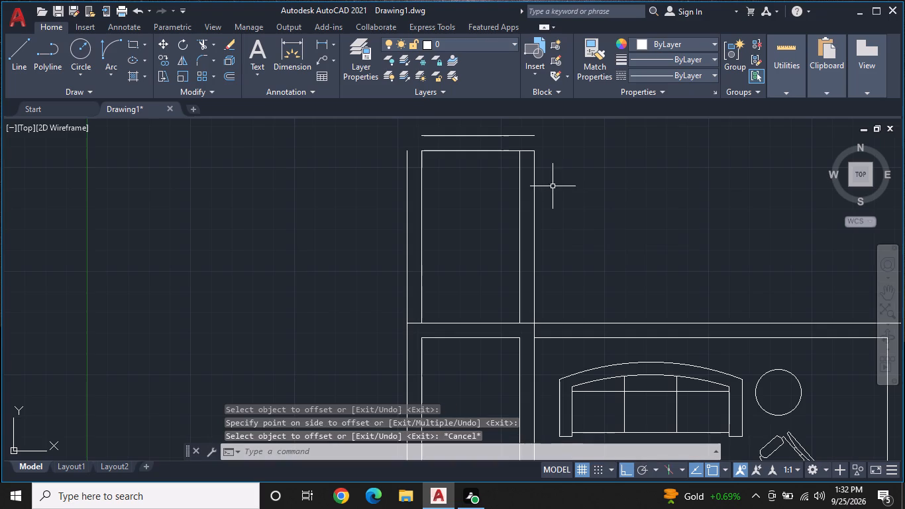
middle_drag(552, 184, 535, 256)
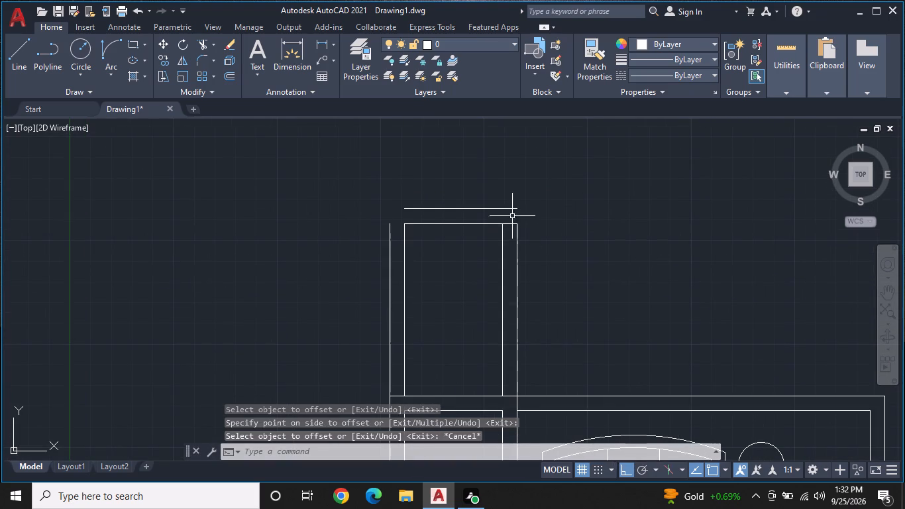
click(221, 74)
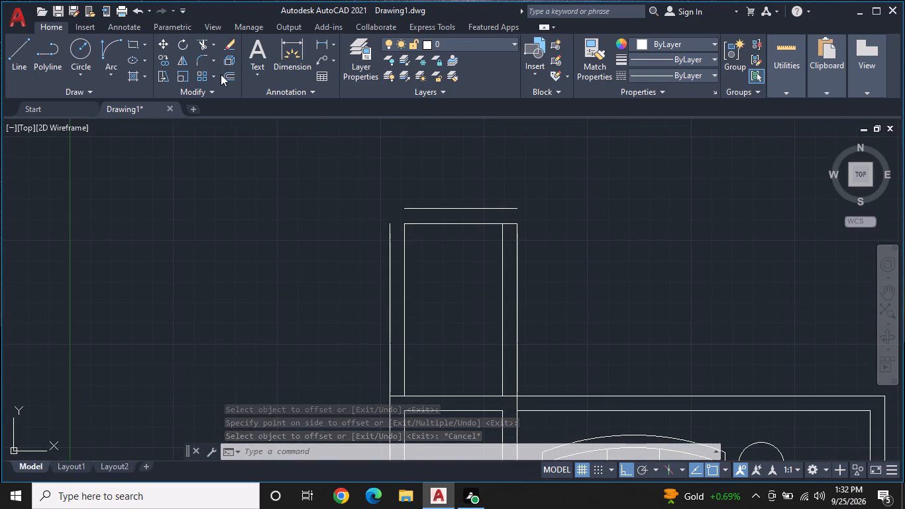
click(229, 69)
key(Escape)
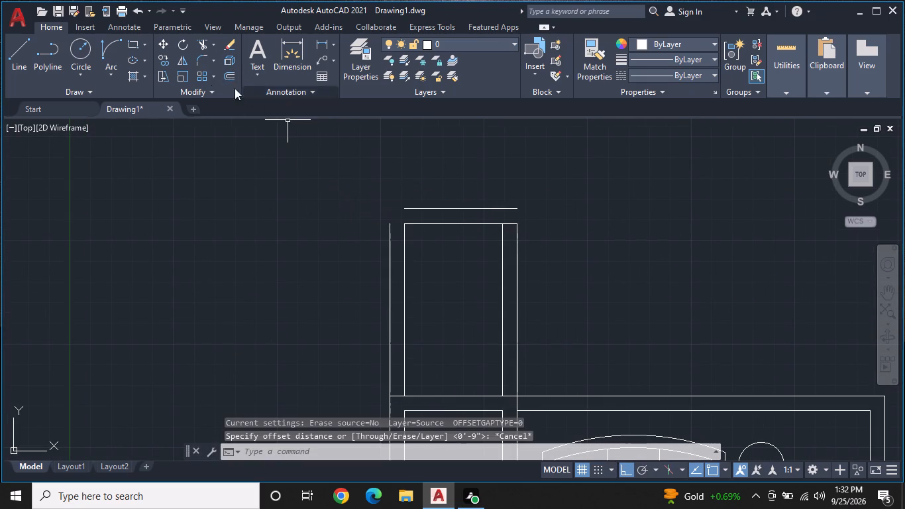
Fillet the narrow room's two upper outer corners with radius 0 so the outer wall lines meet squarely.
click(200, 56)
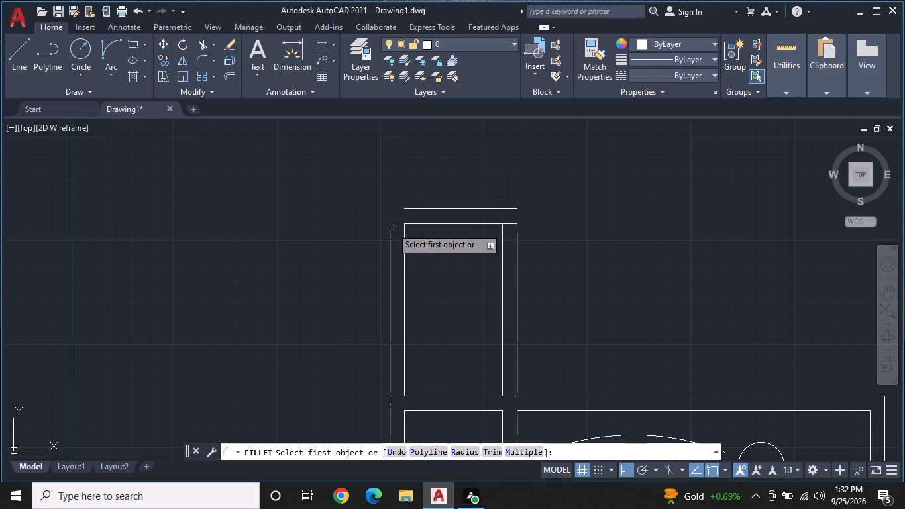
click(390, 226)
click(409, 207)
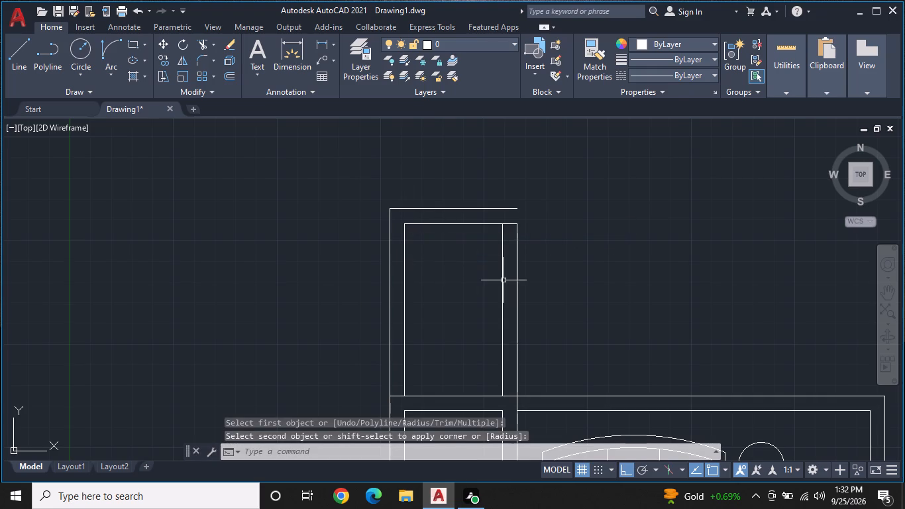
right_click(508, 281)
click(608, 44)
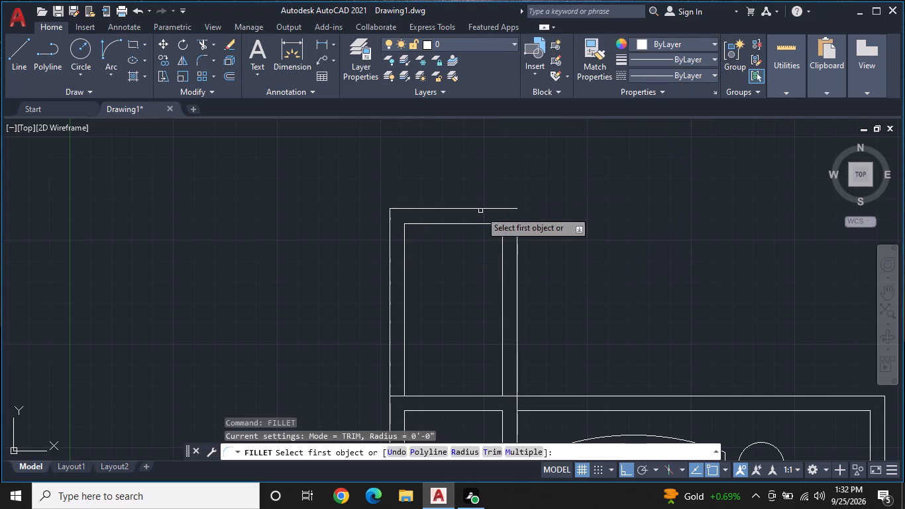
click(489, 207)
click(515, 266)
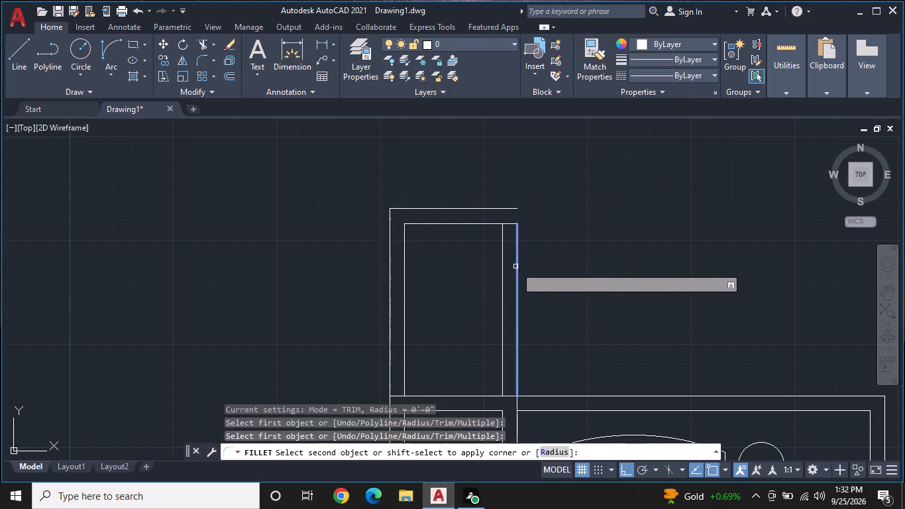
click(514, 209)
key(Escape)
Trim the short piece of the narrow room's inner top line that crosses its right wall.
text(TR)
key(space)
click(512, 226)
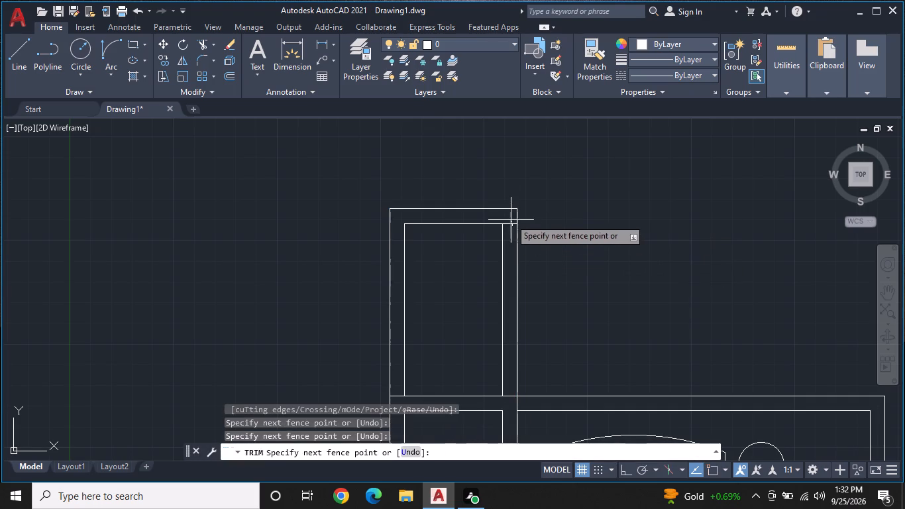
click(509, 217)
middle_drag(572, 258, 530, 250)
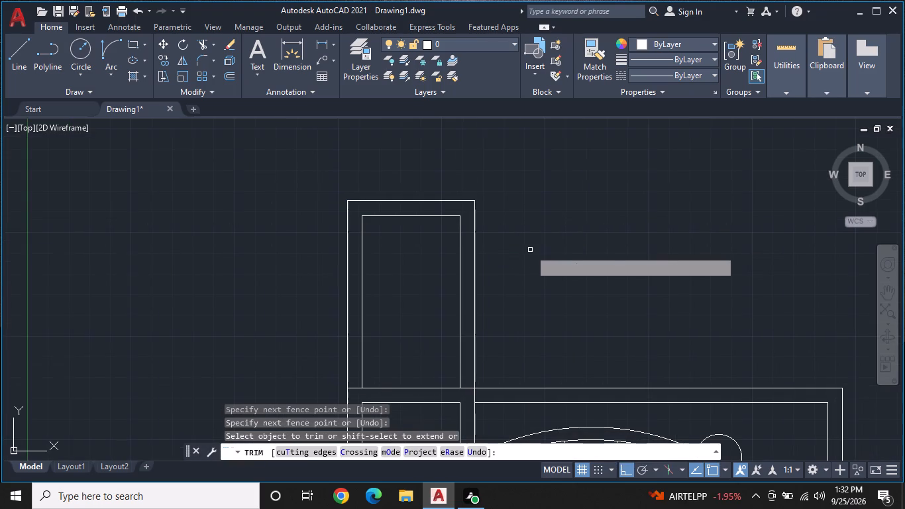
key(Escape)
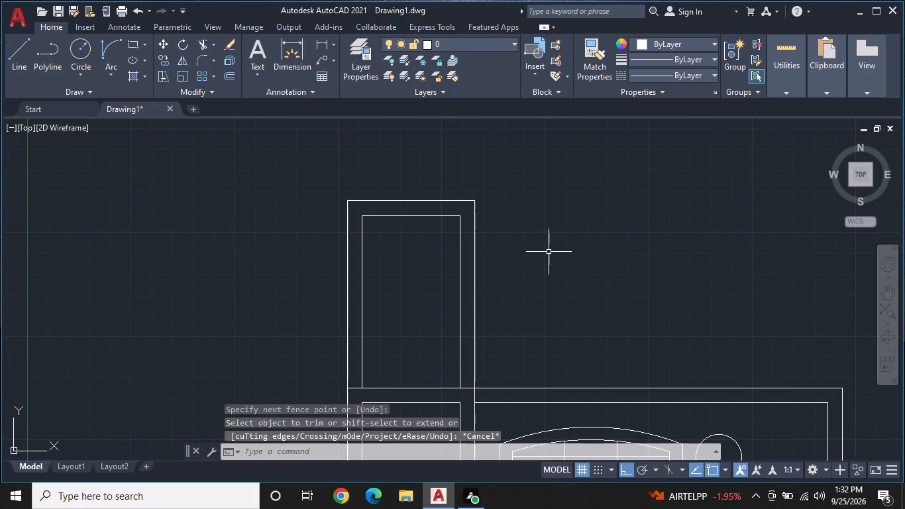
Draw a line from above the sofa room's inner right wall to the narrow room's inner top level, and another 8'-8" down to the top wall.
middle_click(549, 252)
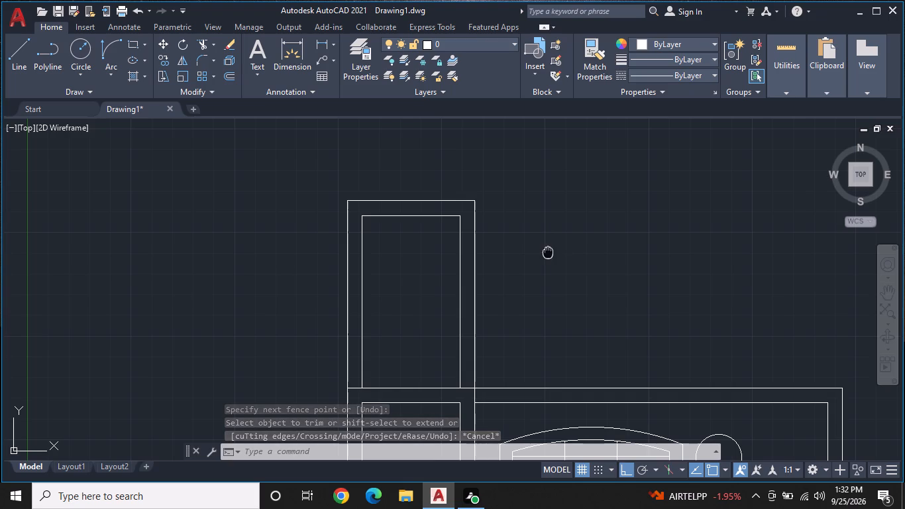
middle_drag(556, 298, 522, 238)
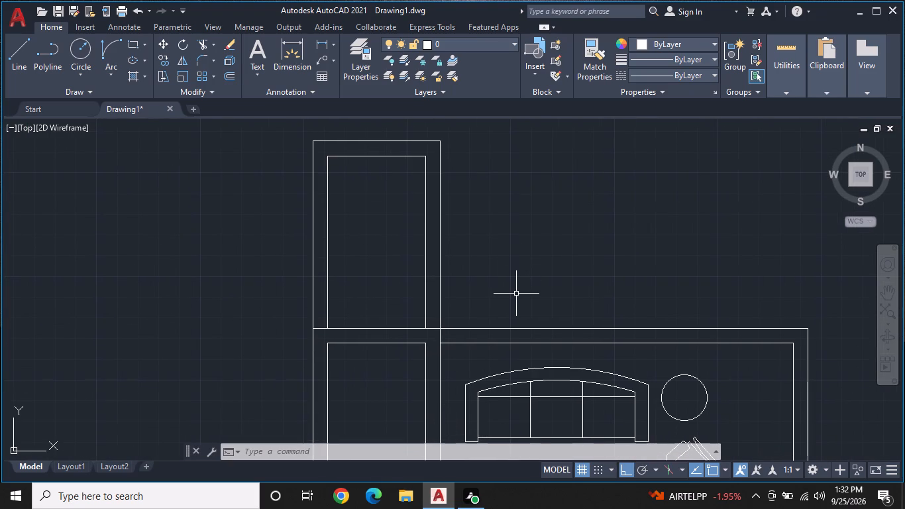
middle_drag(490, 196, 472, 241)
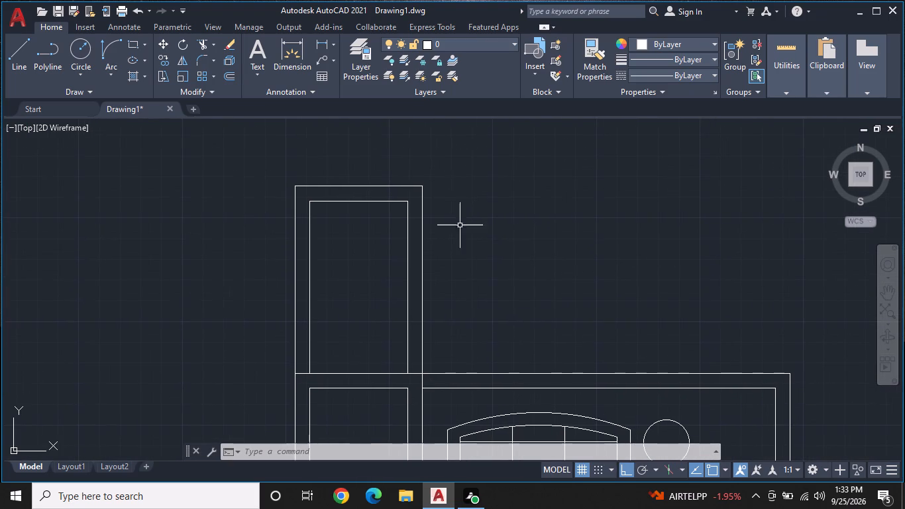
right_click(449, 181)
key(Escape)
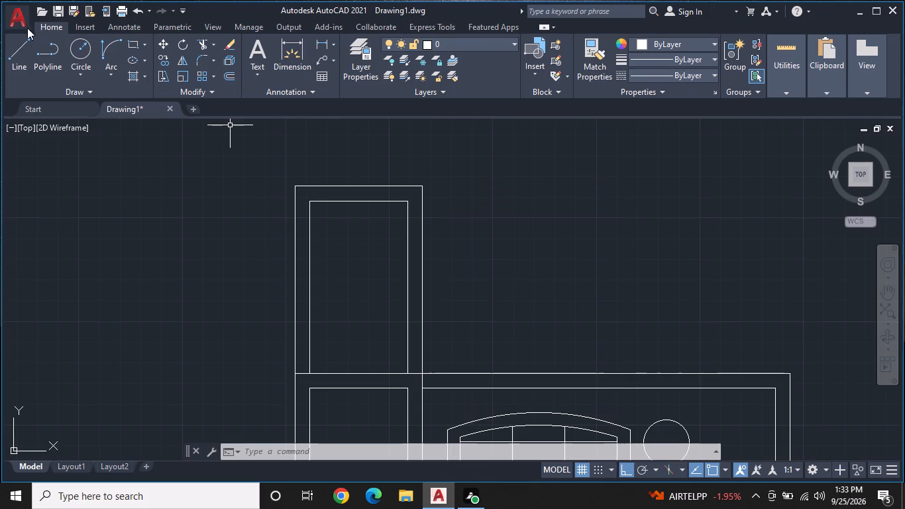
click(11, 49)
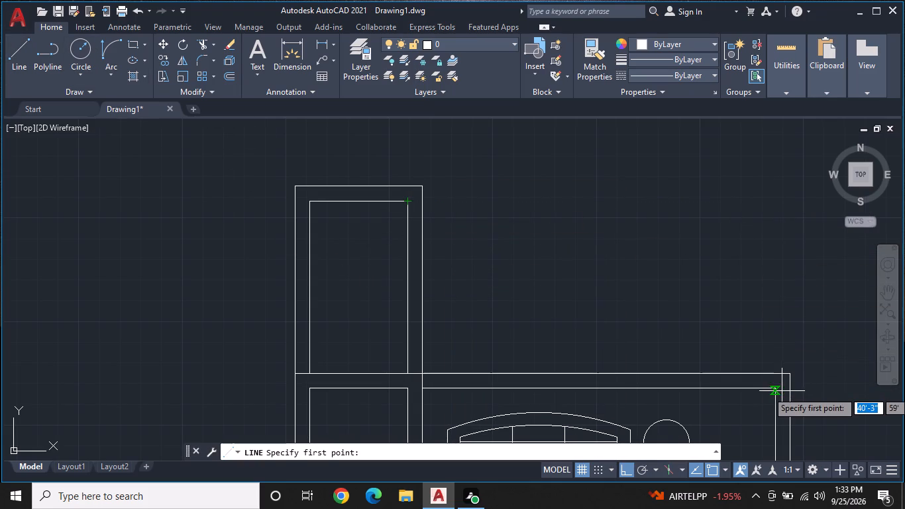
click(774, 204)
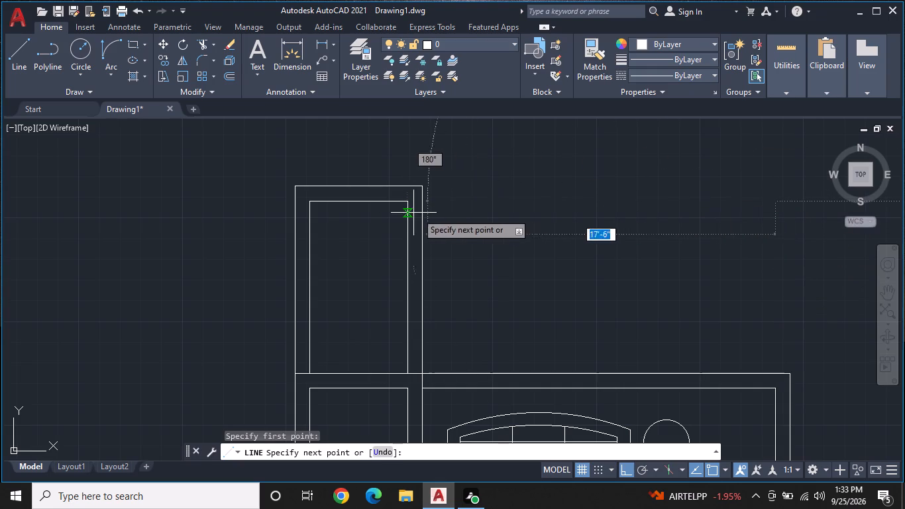
click(421, 201)
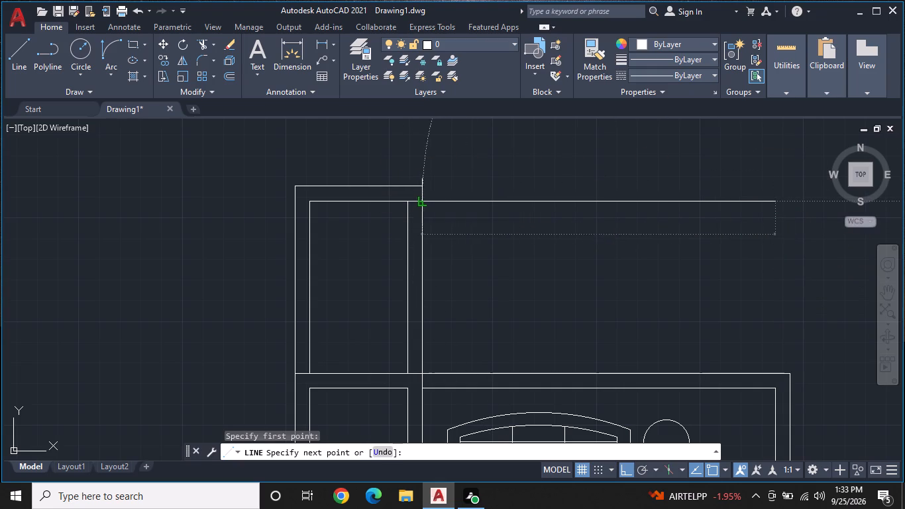
key(space)
key(space)
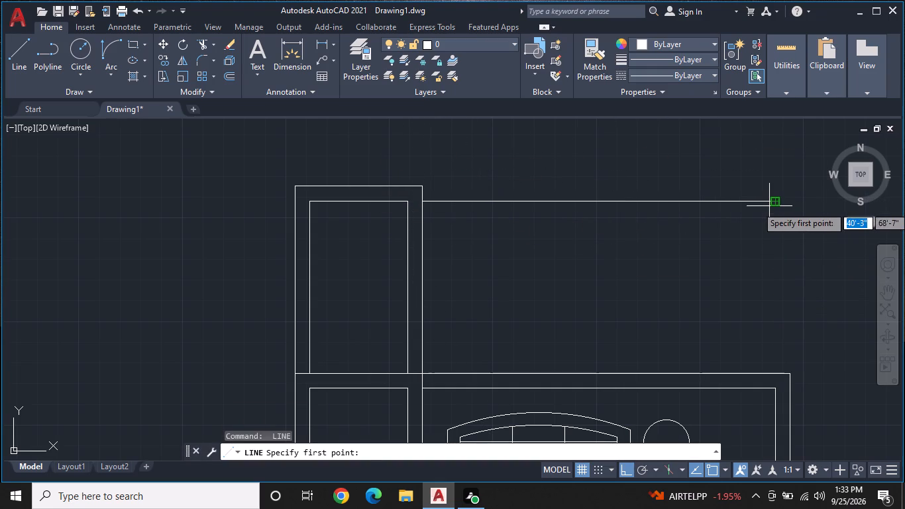
click(774, 203)
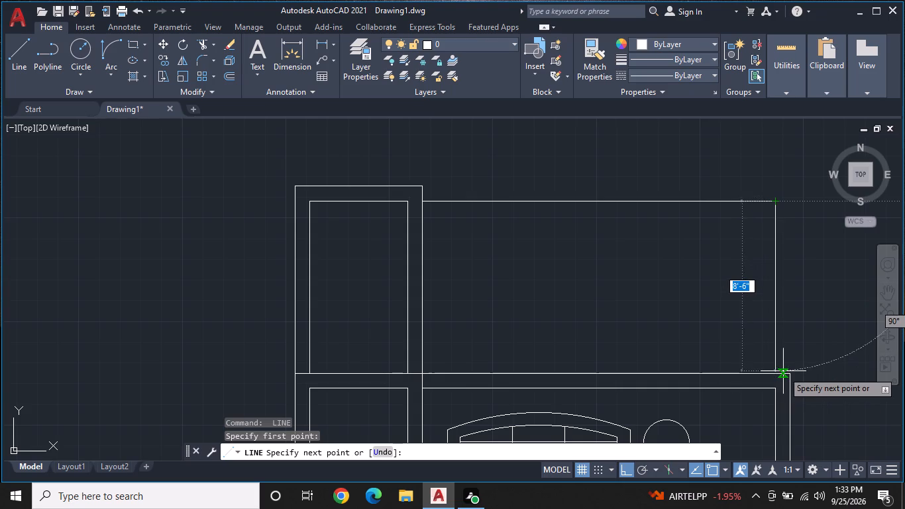
click(772, 372)
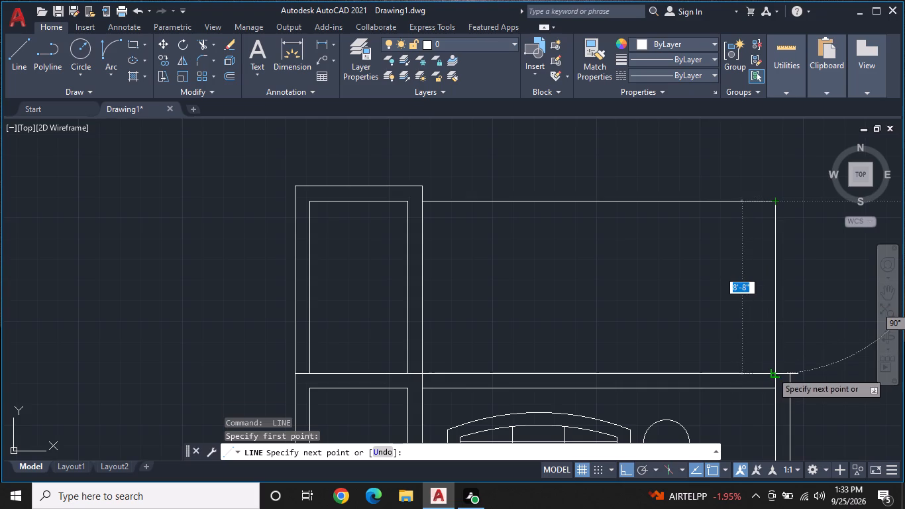
key(Escape)
Offset the wide room's top and right lines 9" outward to form the outer faces of its walls.
middle_drag(711, 267, 664, 299)
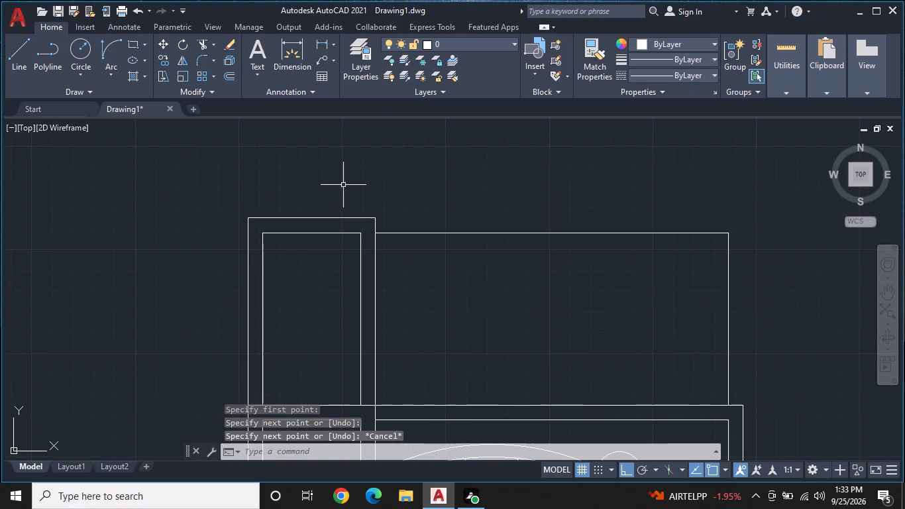
click(229, 72)
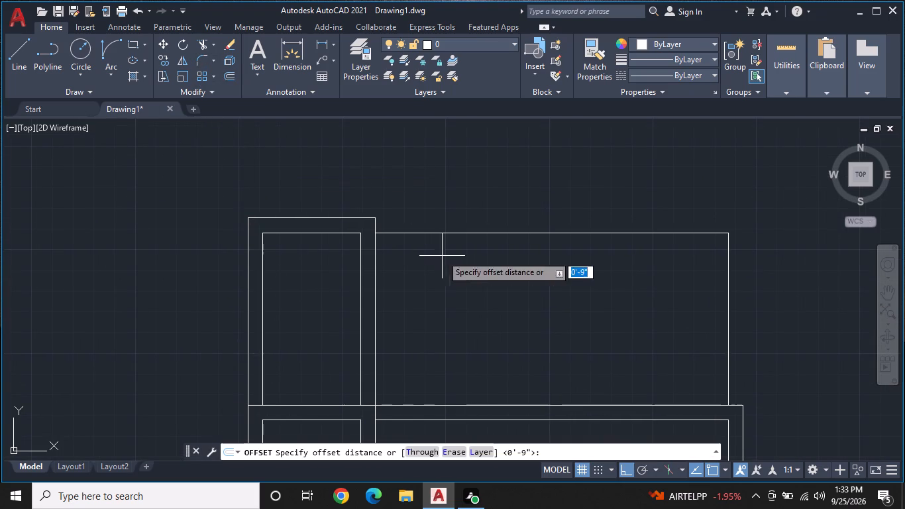
right_click(469, 231)
click(504, 239)
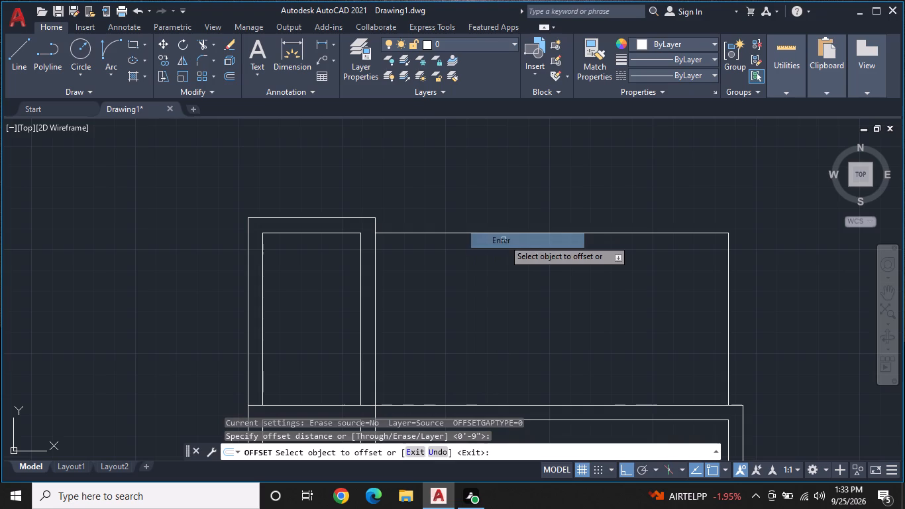
click(510, 232)
click(531, 189)
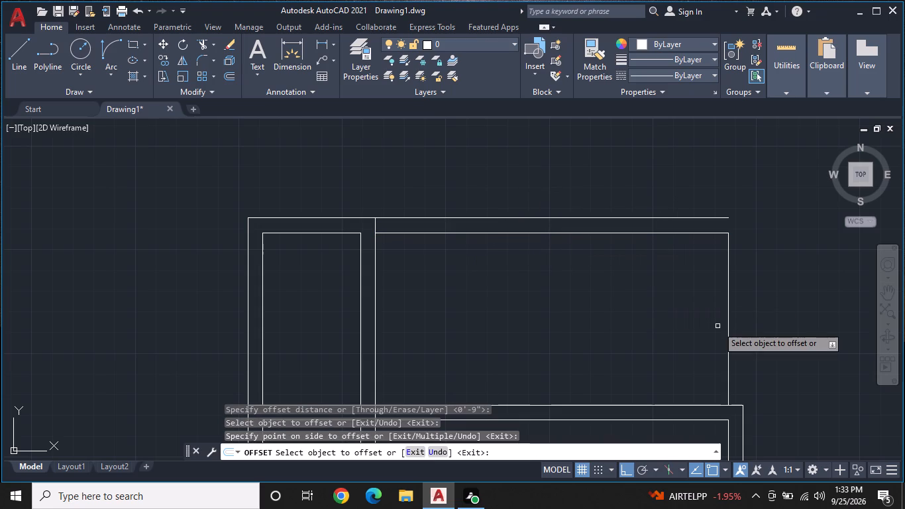
click(729, 338)
click(754, 341)
Fillet the wide room's outer top and right wall lines so they meet in a square upper-right corner.
middle_drag(764, 290, 743, 311)
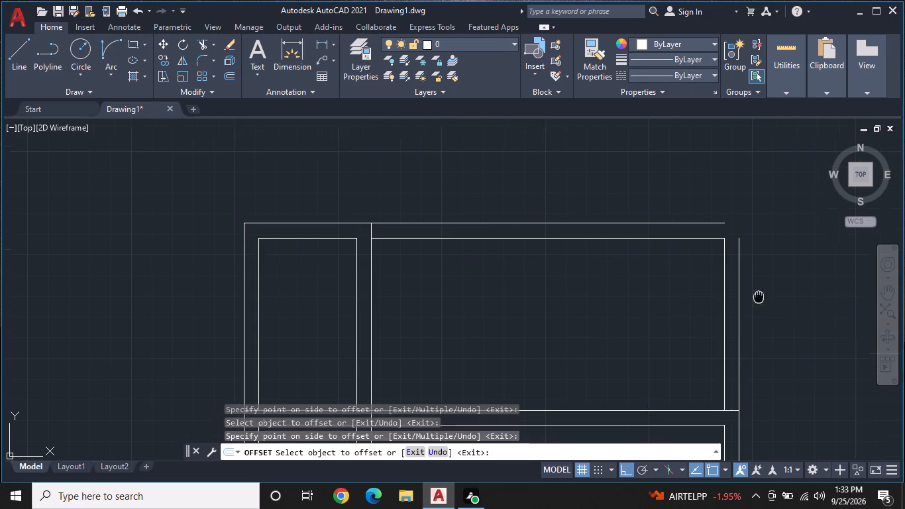
middle_drag(743, 311, 738, 315)
click(197, 59)
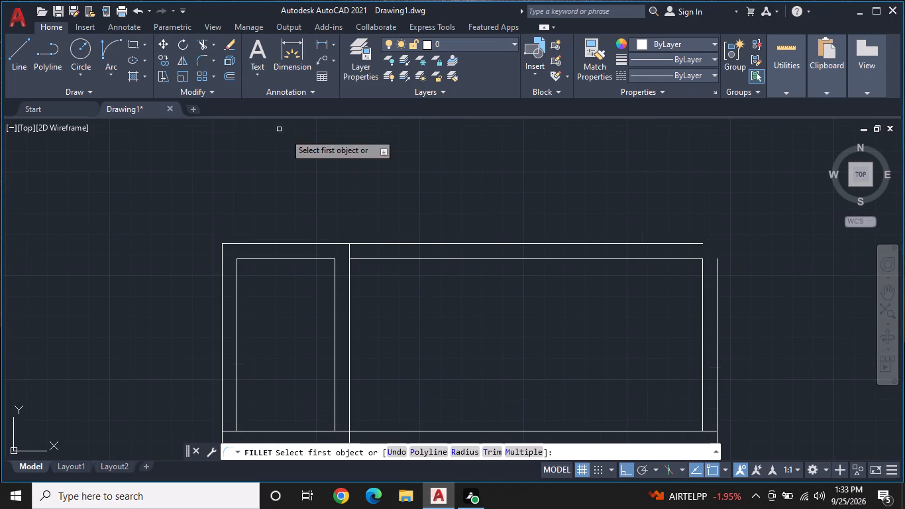
click(692, 243)
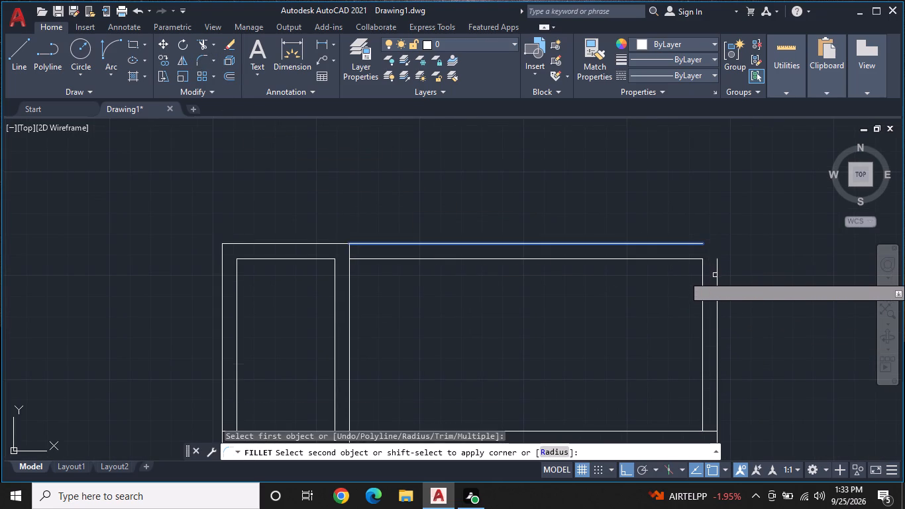
click(717, 283)
drag(620, 336, 622, 311)
key(Escape)
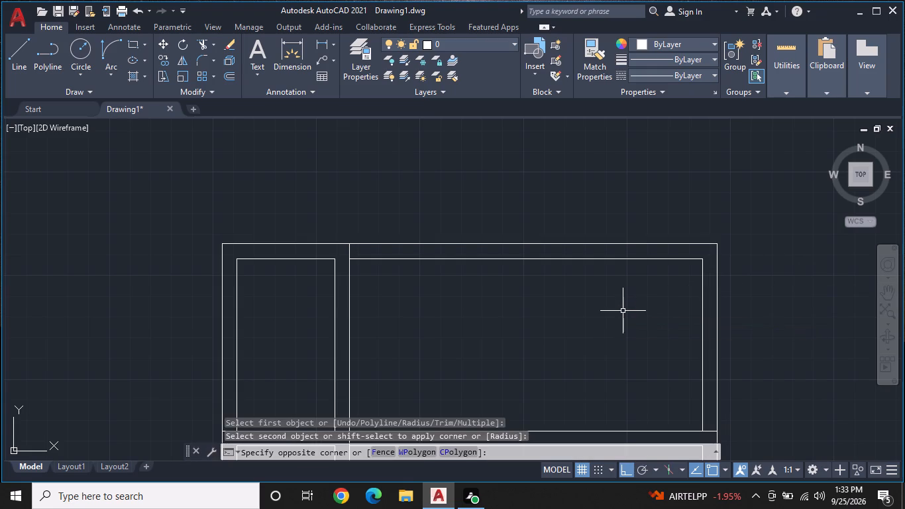
Trim the short vertical piece crossing the top wall between the narrow and wide rooms.
middle_drag(623, 311, 631, 260)
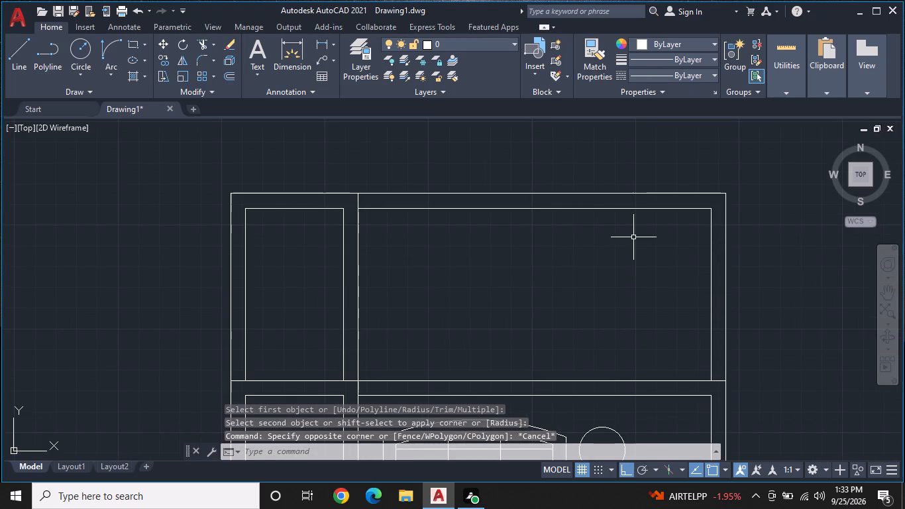
middle_drag(633, 235, 543, 215)
middle_drag(529, 221, 553, 233)
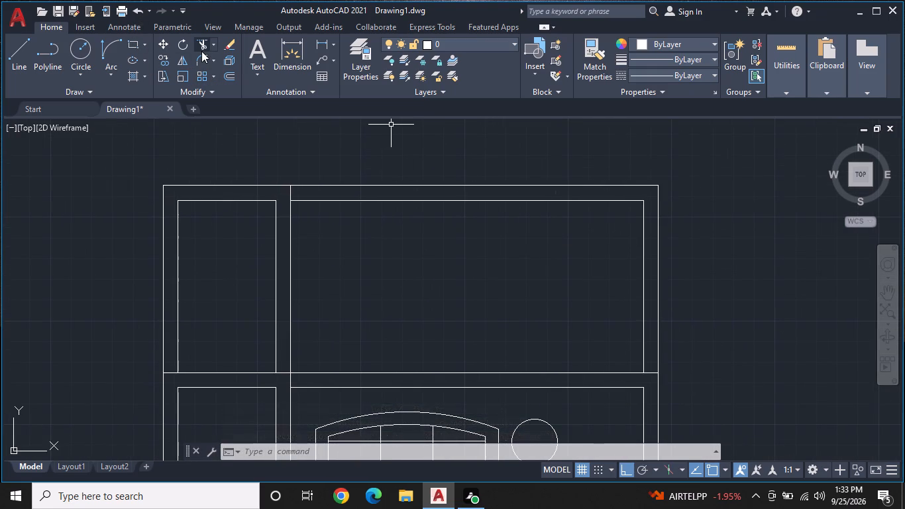
click(202, 42)
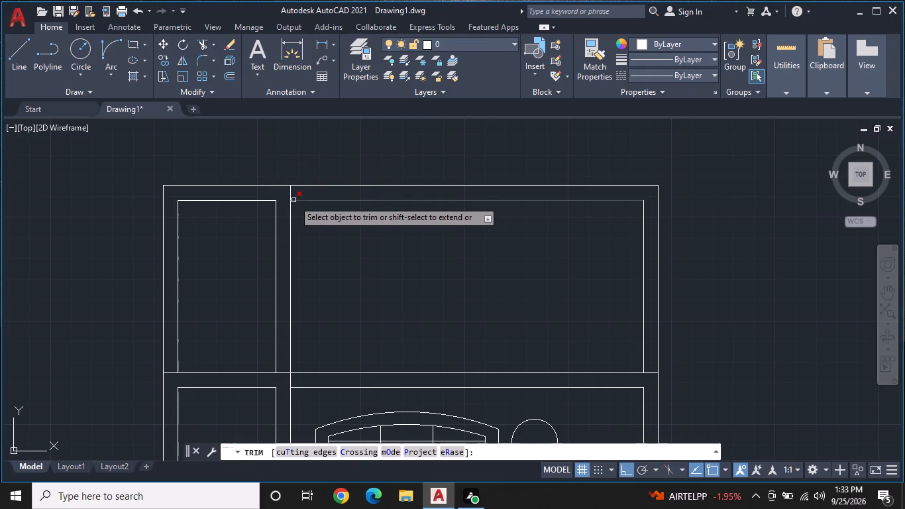
click(289, 194)
Trim the leftover line pieces crossing the wall junctions between the two new rooms and the rooms below, including both outer walls.
middle_drag(550, 307, 525, 242)
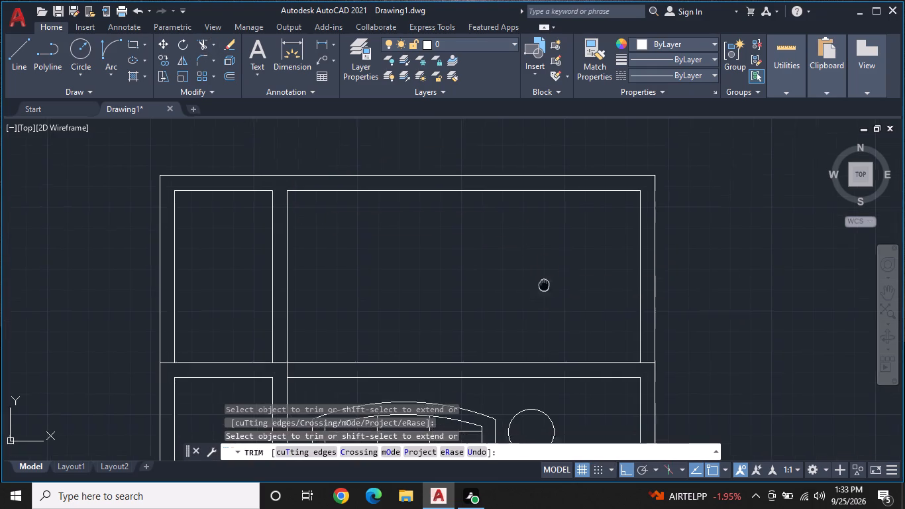
middle_drag(525, 242, 511, 221)
click(607, 289)
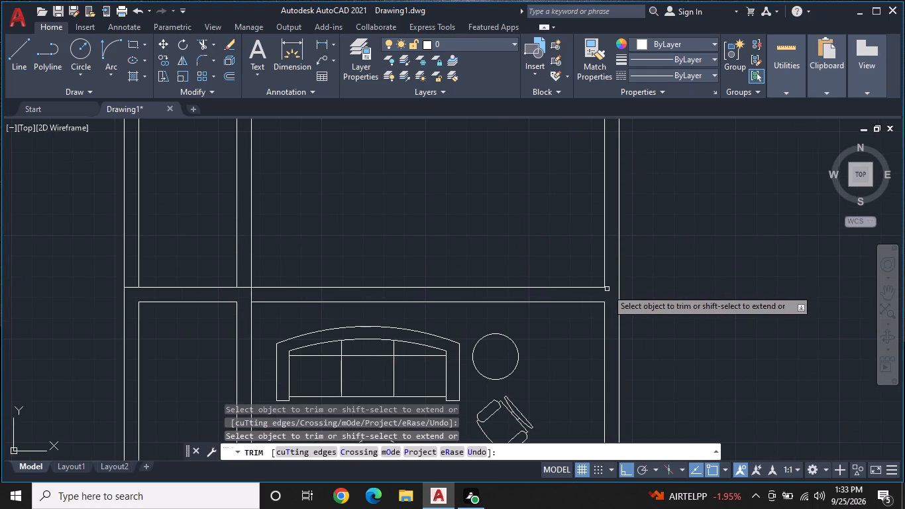
click(247, 287)
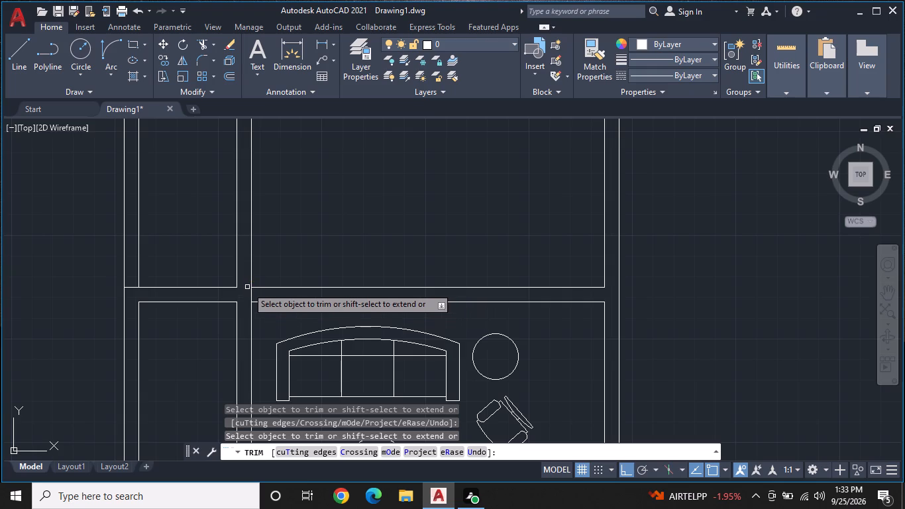
click(252, 294)
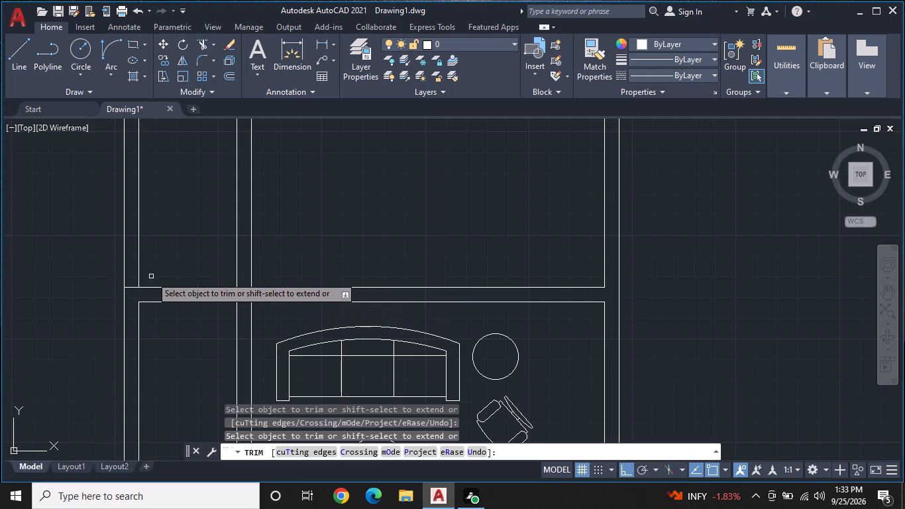
click(134, 289)
middle_drag(448, 226, 450, 315)
middle_drag(454, 296, 494, 237)
key(Escape)
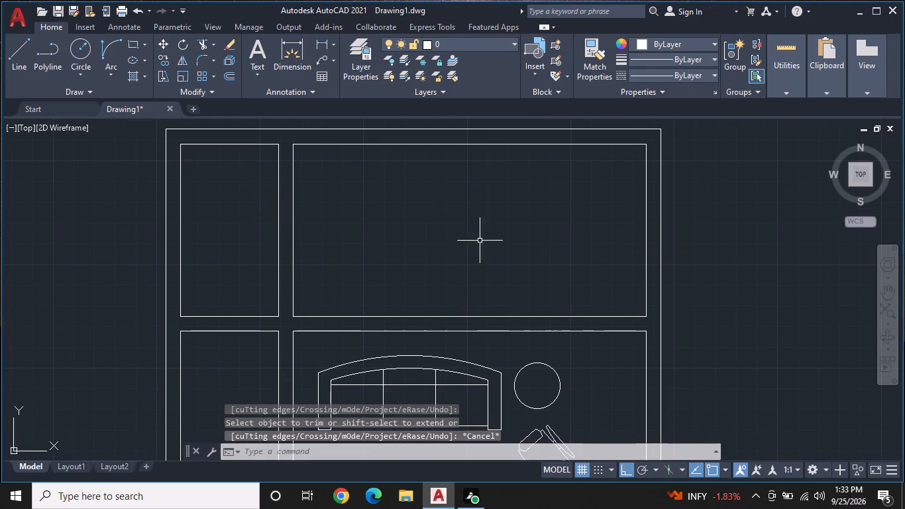
Draw two crossing diagonal lines between the opposite inner corners of the wide room above the sofa room.
click(14, 44)
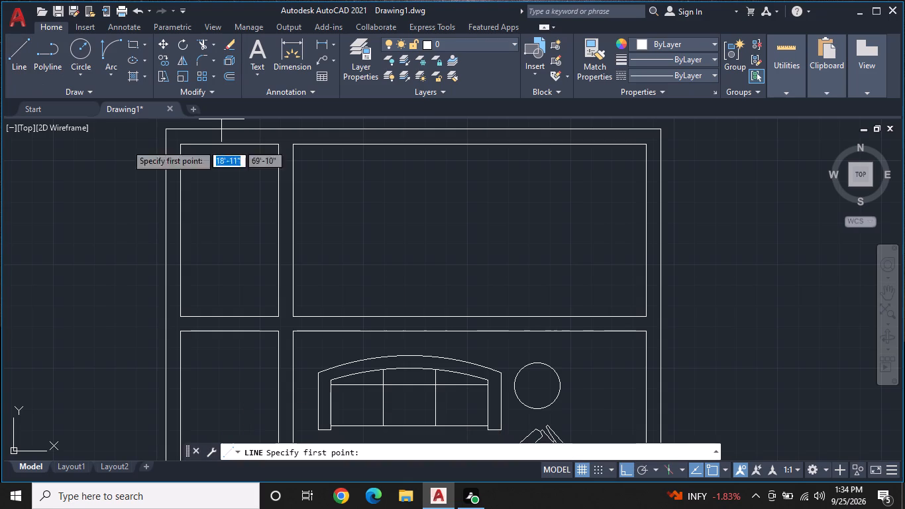
click(295, 145)
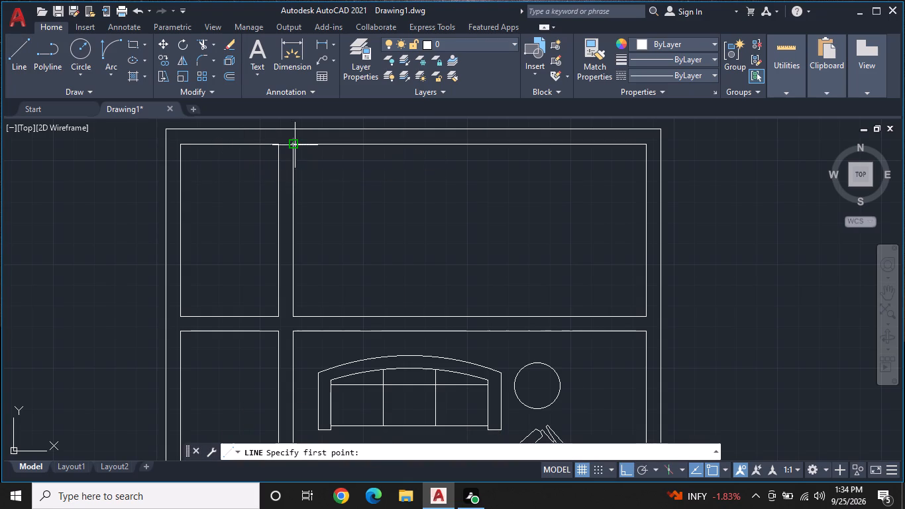
click(645, 315)
key(space)
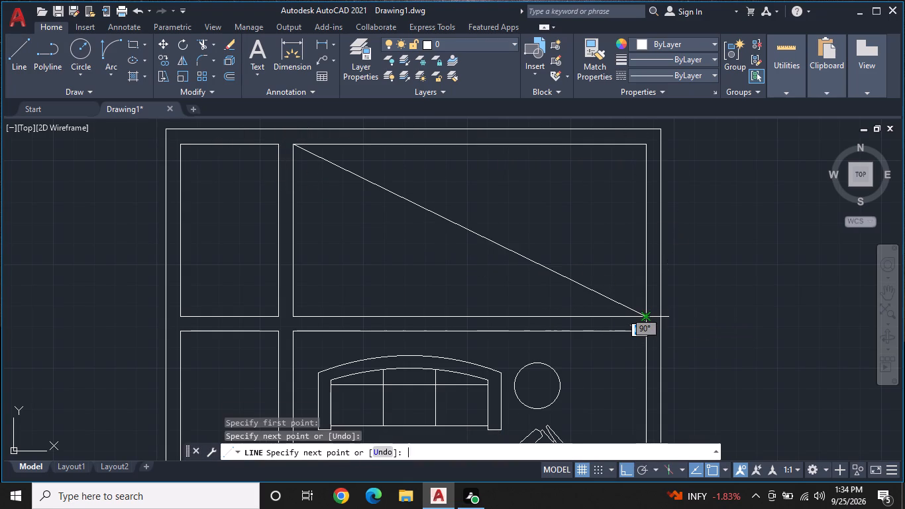
key(space)
click(650, 140)
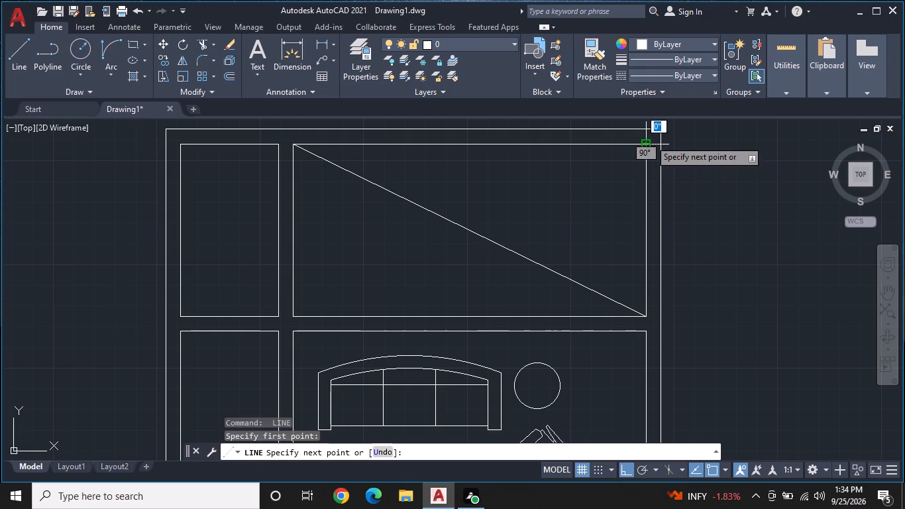
click(292, 317)
key(Escape)
Draw two crossing diagonal lines between the opposite inner corners of the narrow room beside the wide room.
middle_drag(578, 233, 582, 236)
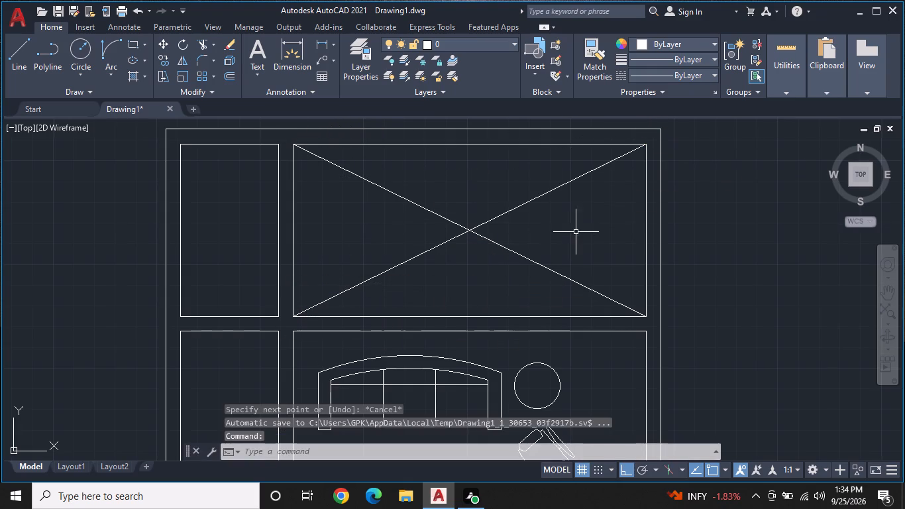
middle_drag(582, 236, 639, 259)
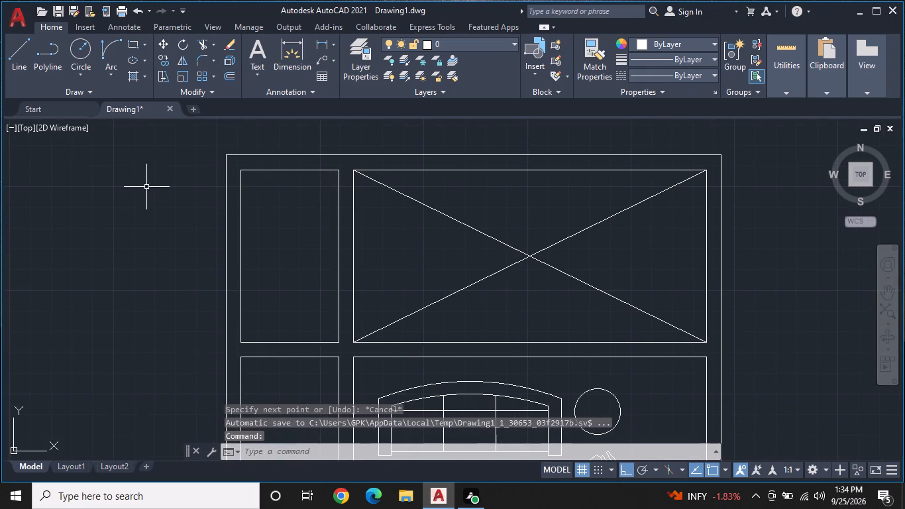
key(space)
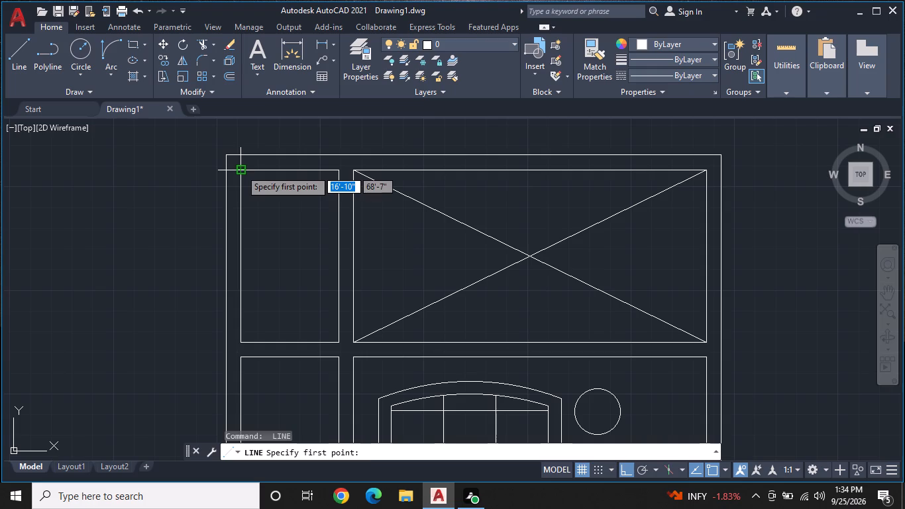
click(240, 170)
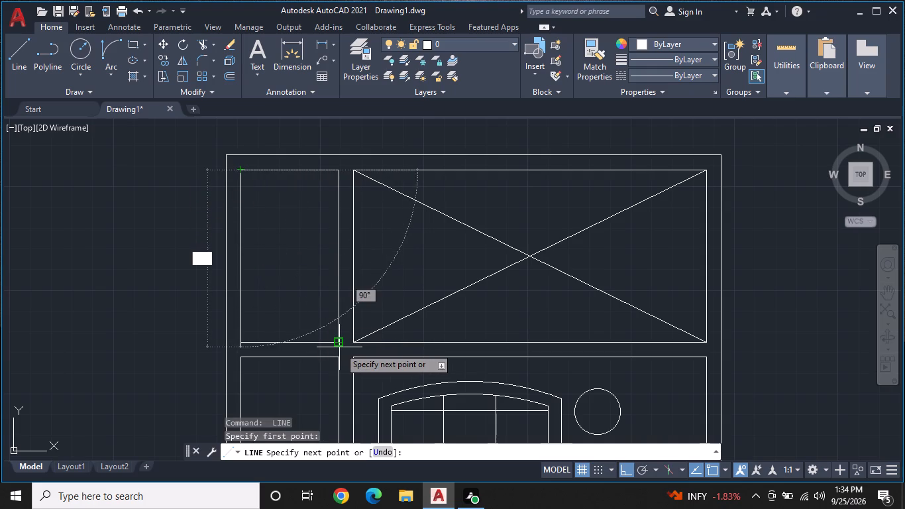
click(339, 347)
key(space)
key(space)
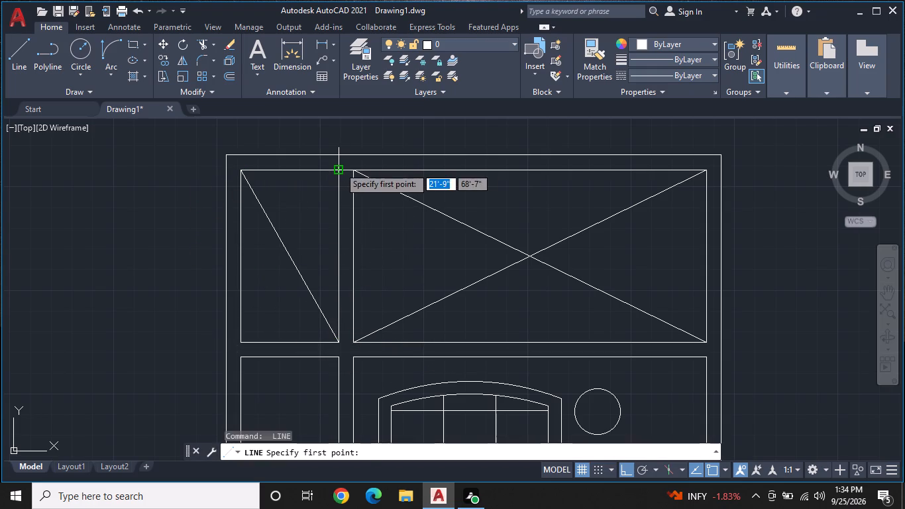
click(339, 167)
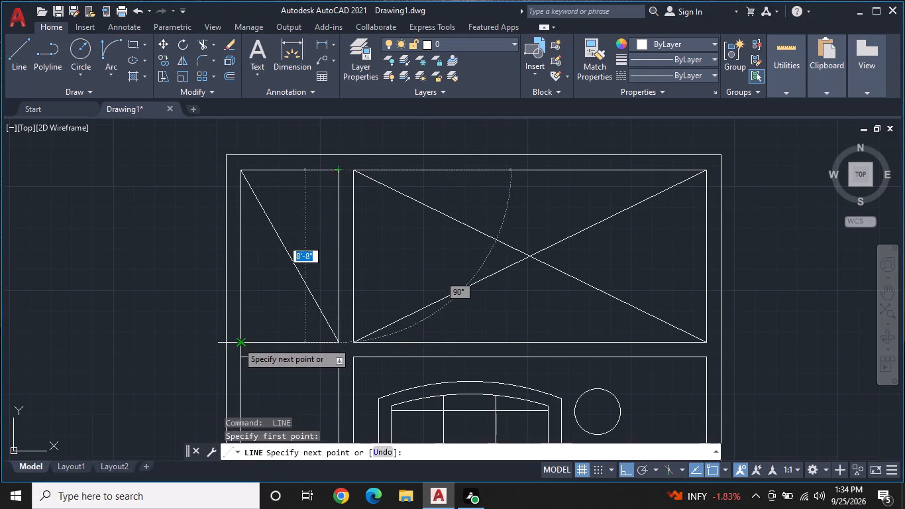
click(237, 342)
key(Escape)
Draw a 5'11" horizontal line outward from the right outer wall, level with the wide crossed room's top inner edge.
middle_drag(480, 273, 306, 270)
middle_drag(468, 321, 350, 253)
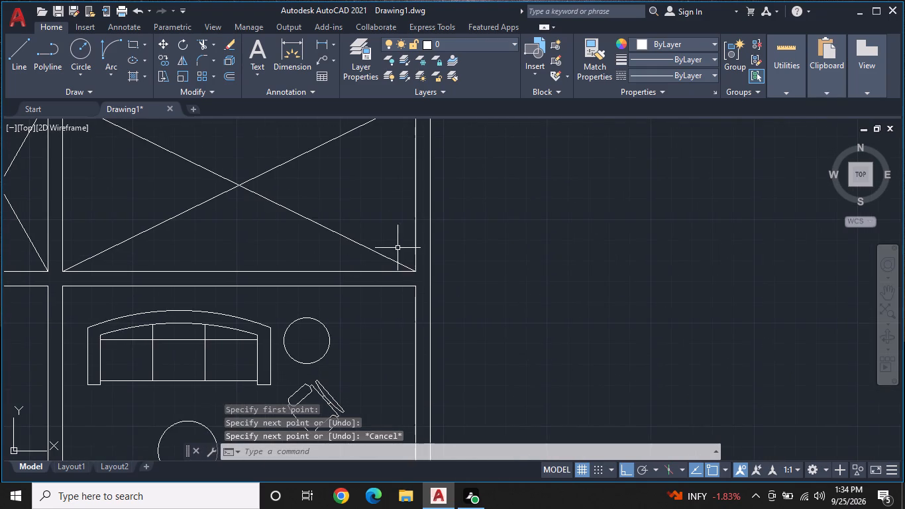
middle_drag(406, 244, 345, 297)
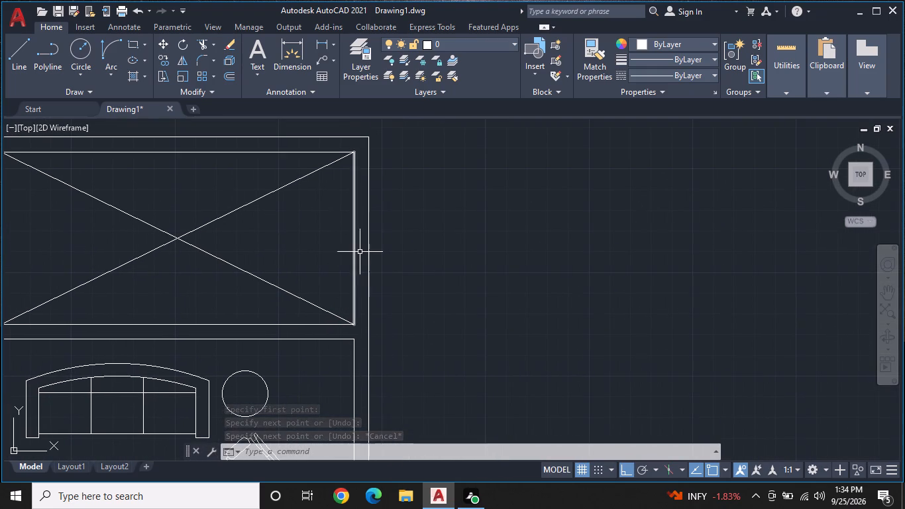
middle_drag(401, 218, 329, 231)
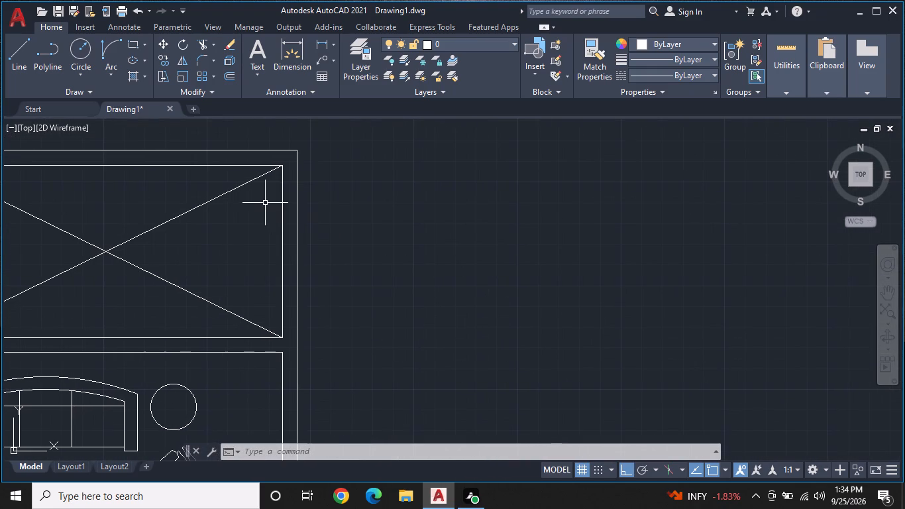
key(space)
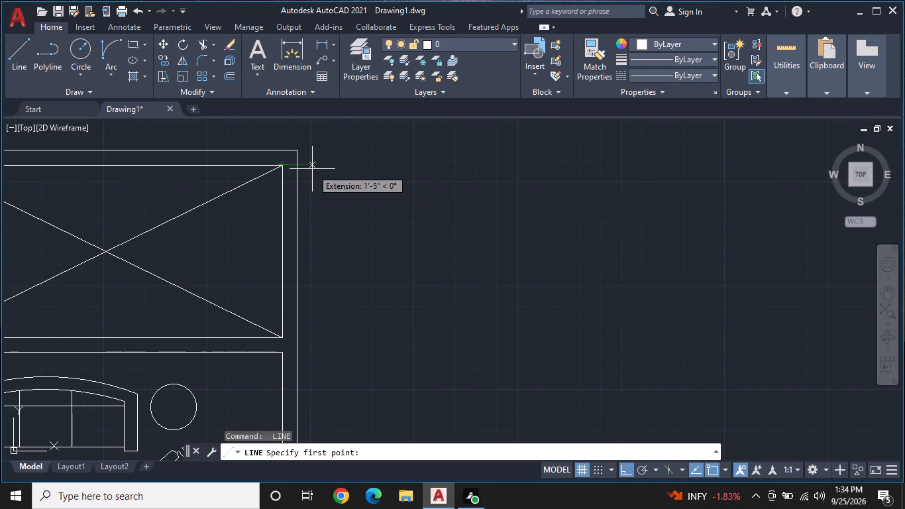
scroll(302, 164, up, 1)
middle_drag(301, 166, 904, 0)
scroll(904, 0, down, 5)
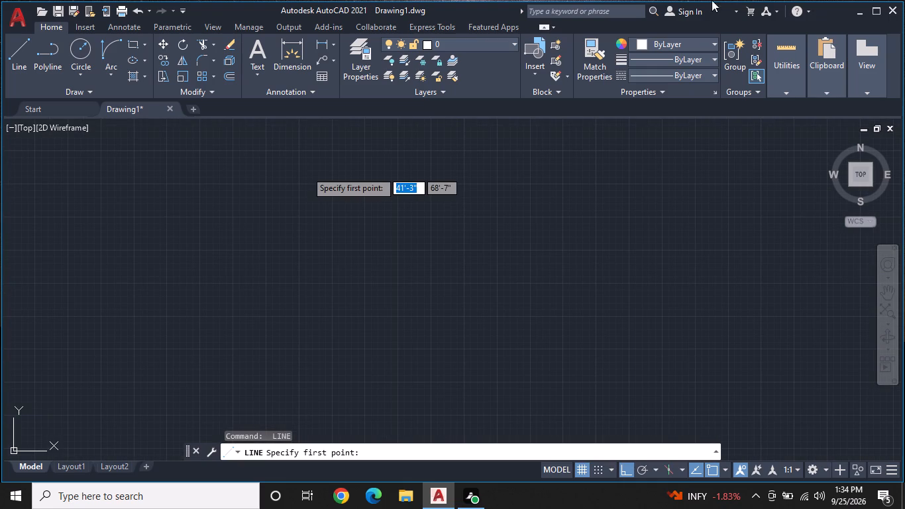
scroll(321, 260, down, 7)
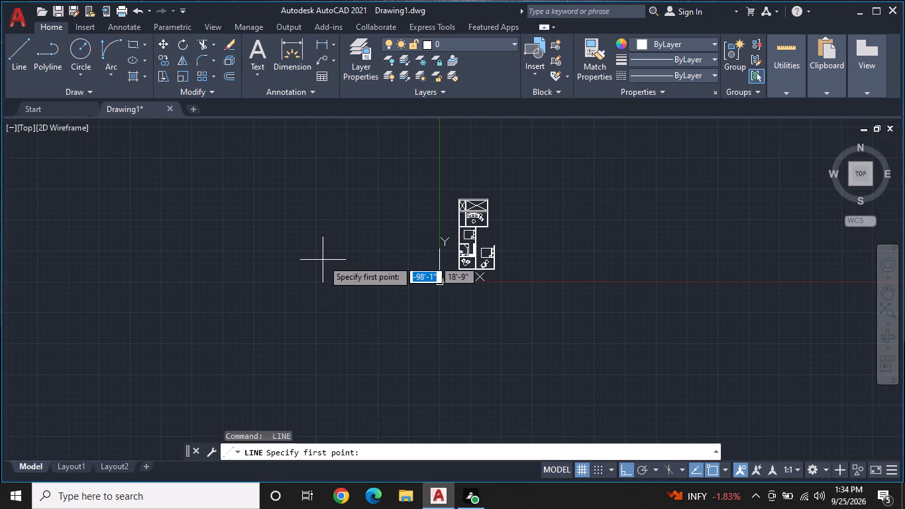
scroll(474, 205, up, 6)
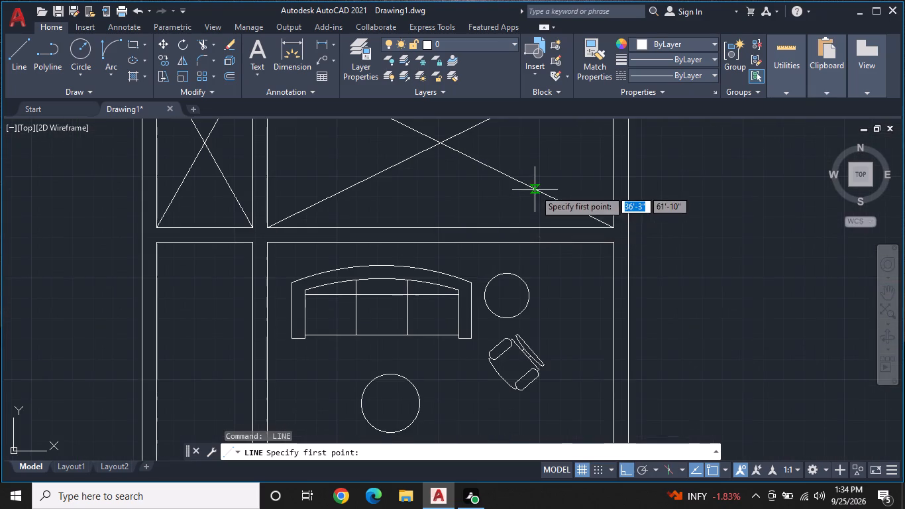
middle_drag(522, 204, 388, 300)
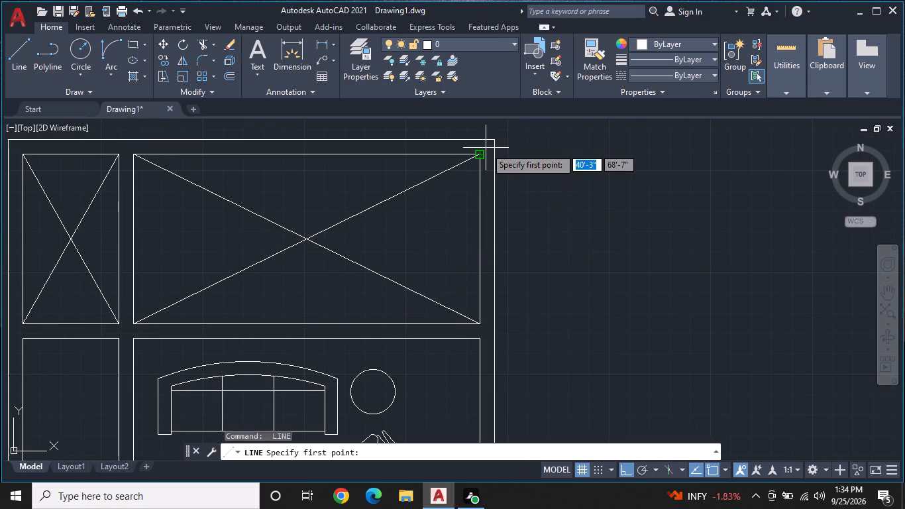
scroll(486, 148, up, 1)
middle_drag(466, 180, 410, 215)
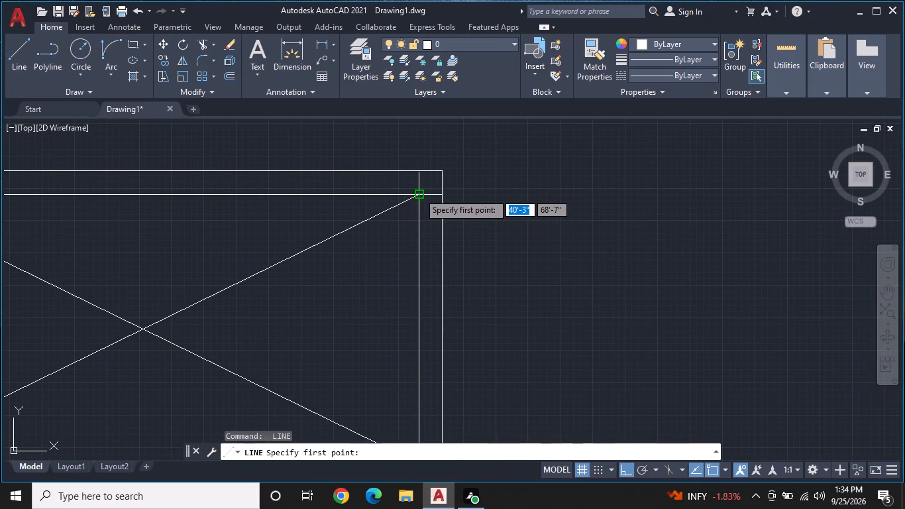
click(442, 194)
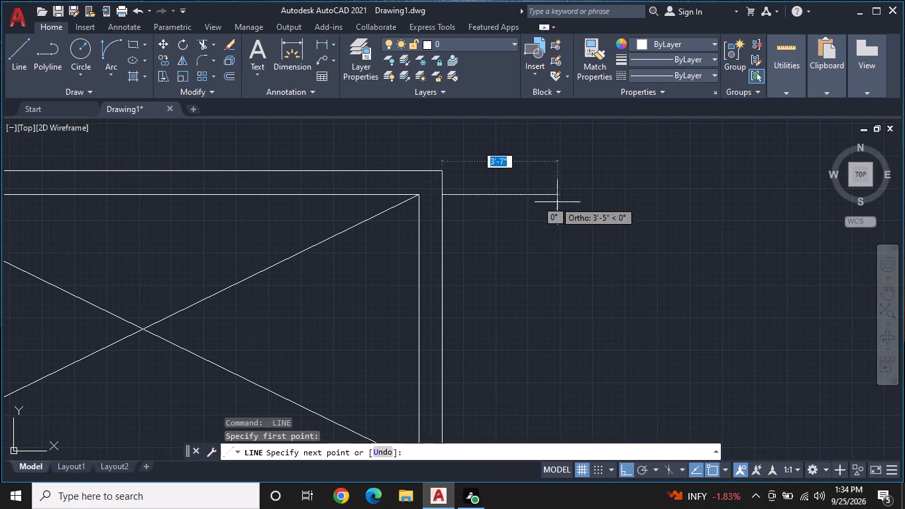
scroll(369, 194, up, 3)
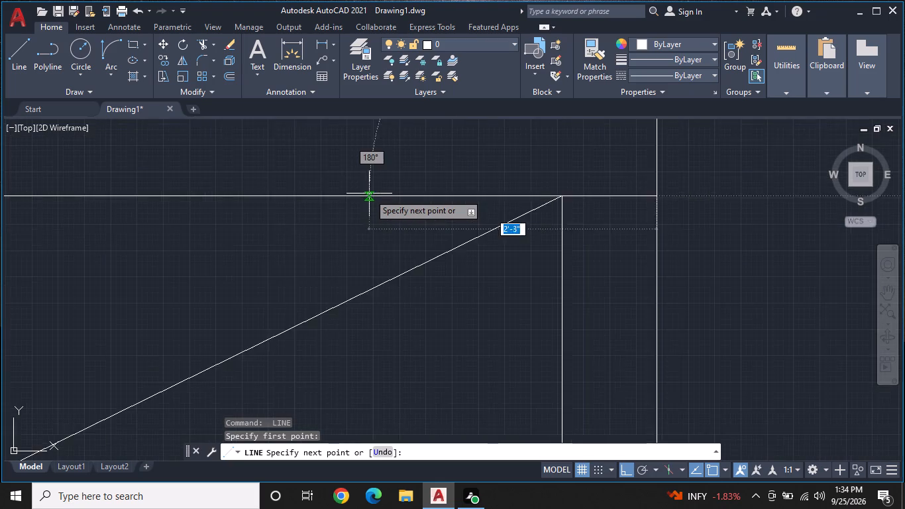
scroll(369, 194, up, 3)
scroll(369, 194, down, 7)
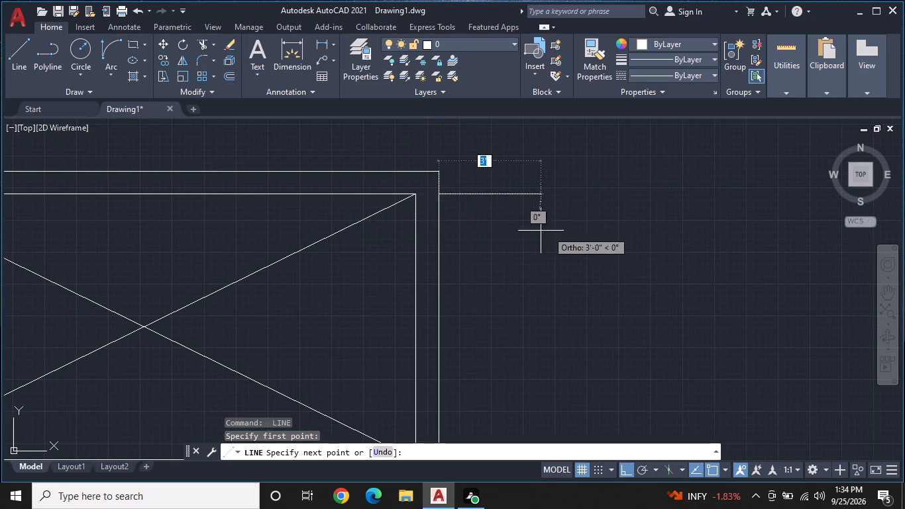
middle_drag(598, 234, 0, 508)
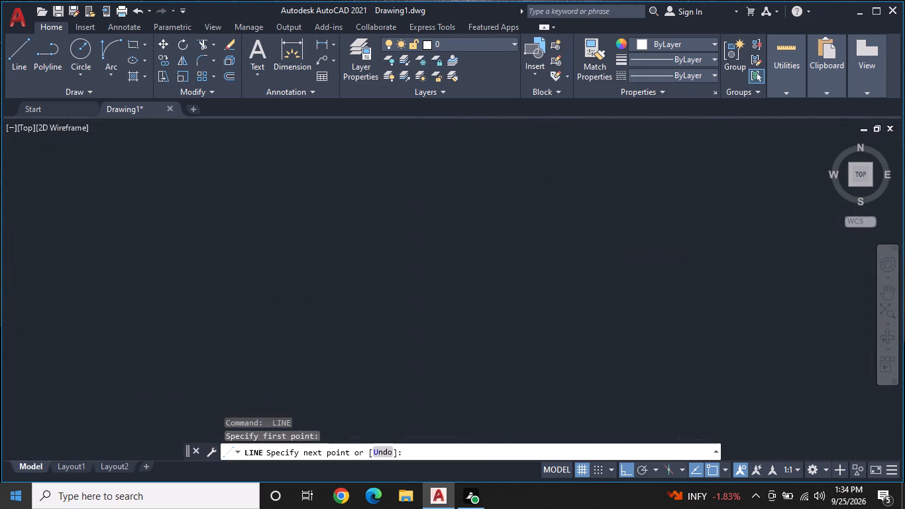
scroll(0, 508, down, 4)
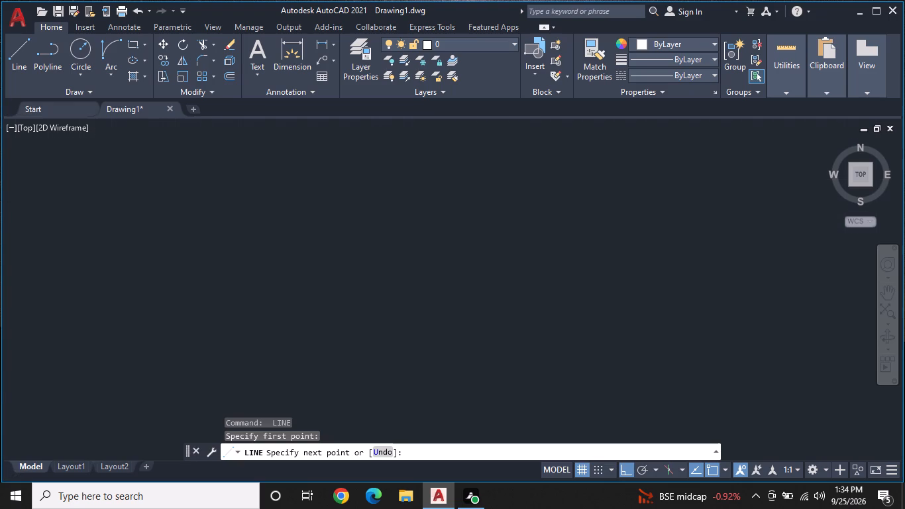
scroll(286, 257, down, 8)
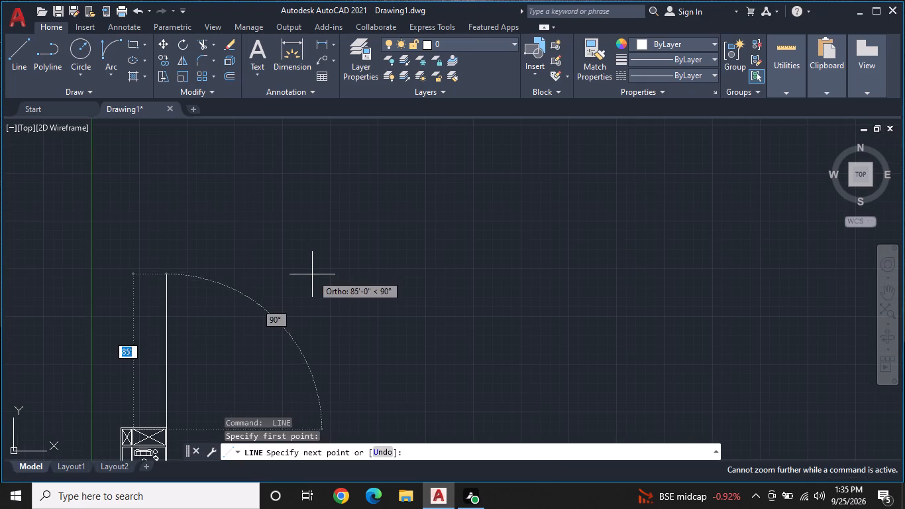
middle_drag(296, 296, 658, 201)
middle_drag(602, 333, 600, 220)
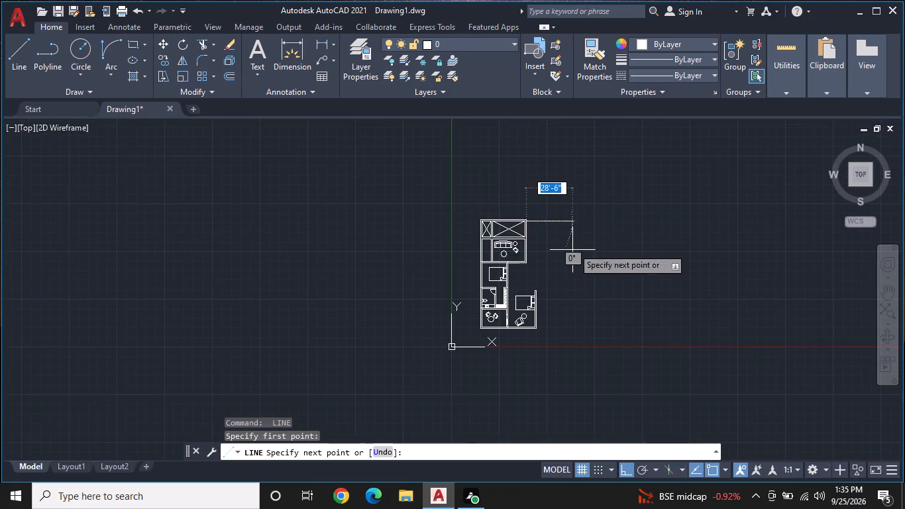
scroll(571, 251, up, 2)
scroll(513, 194, up, 2)
middle_drag(512, 194, 498, 254)
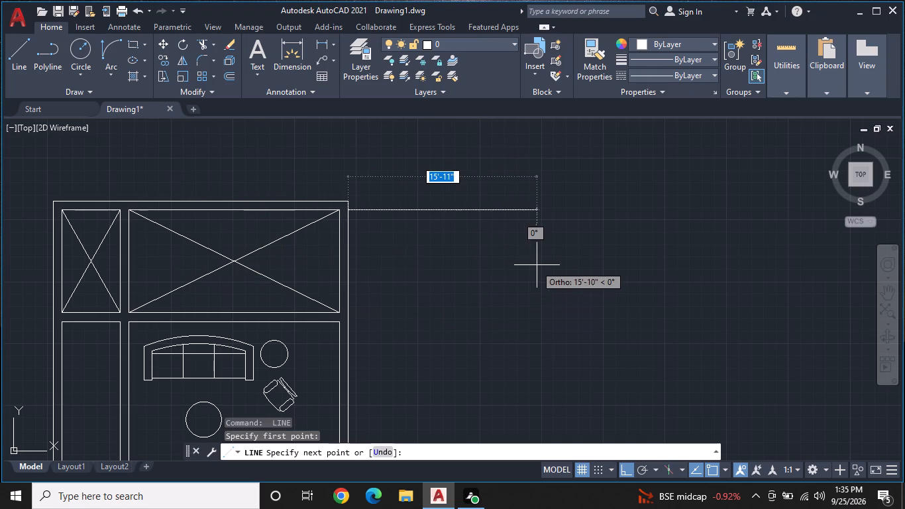
text(5'11")
key(Return)
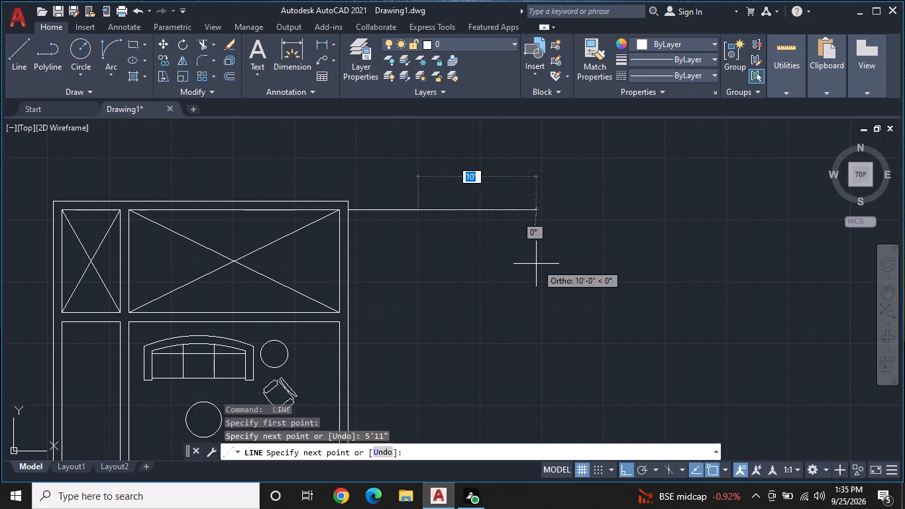
Continue the new room's outline 8'8" straight down and back horizontally to the existing outer wall.
middle_drag(504, 318, 543, 302)
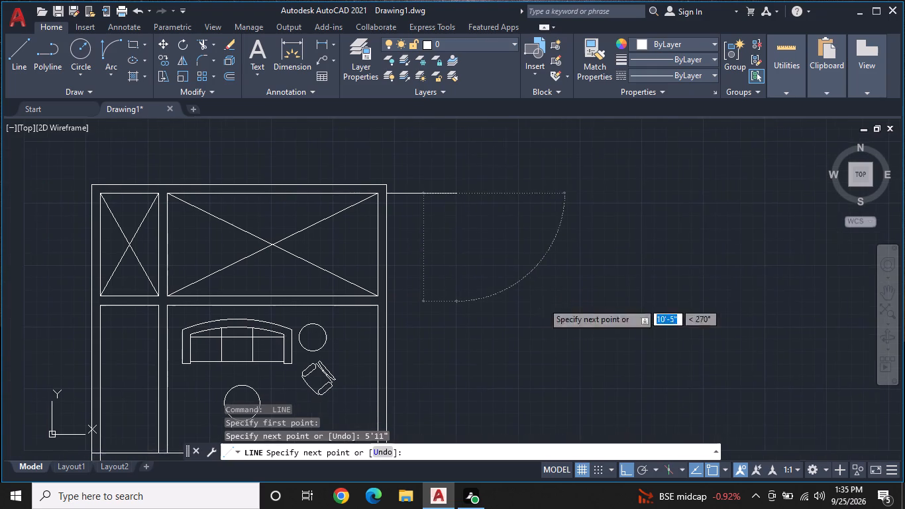
middle_drag(543, 302, 544, 302)
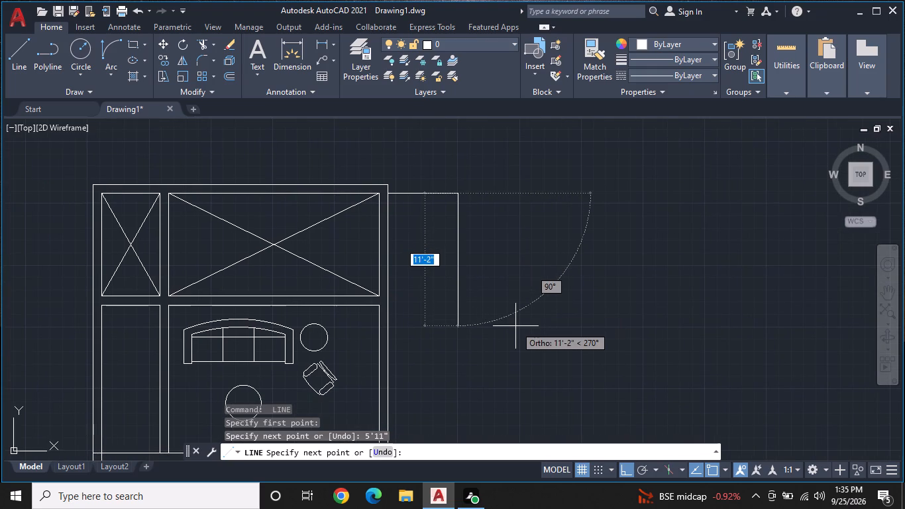
key(8)
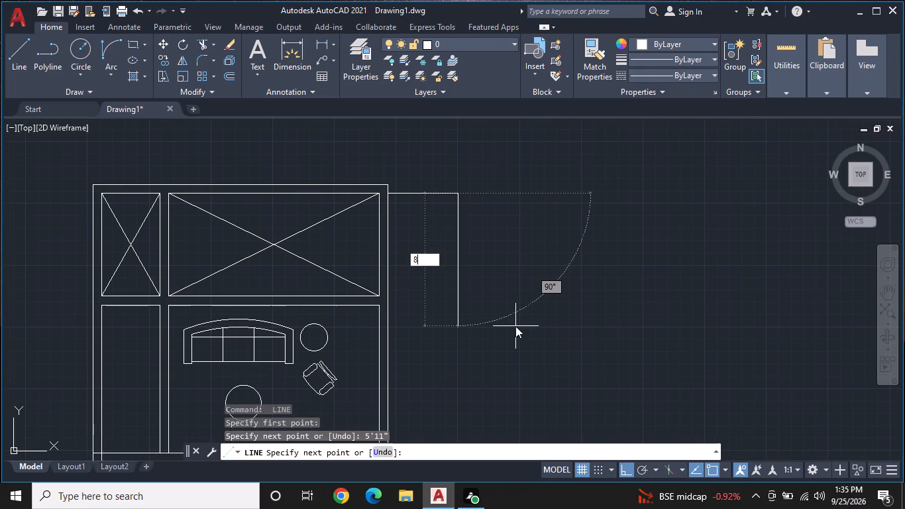
key(apostrophe)
text(8")
key(Return)
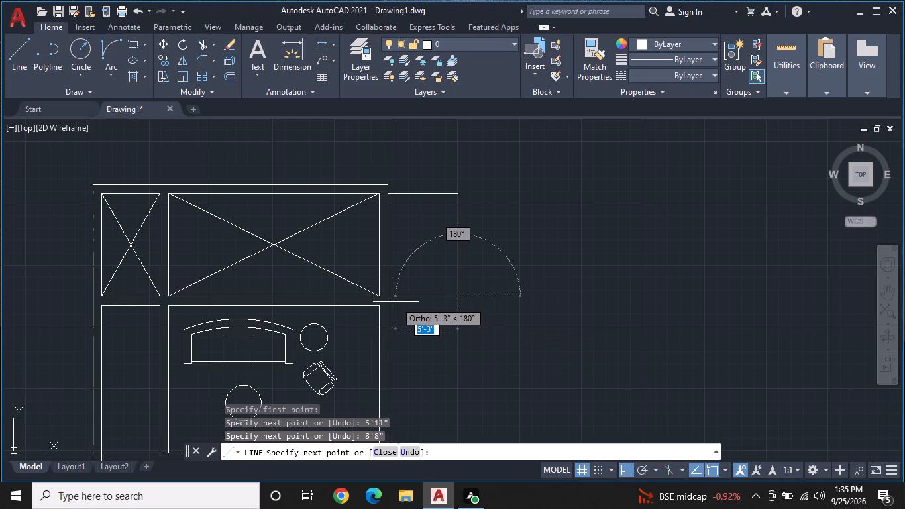
scroll(396, 301, up, 3)
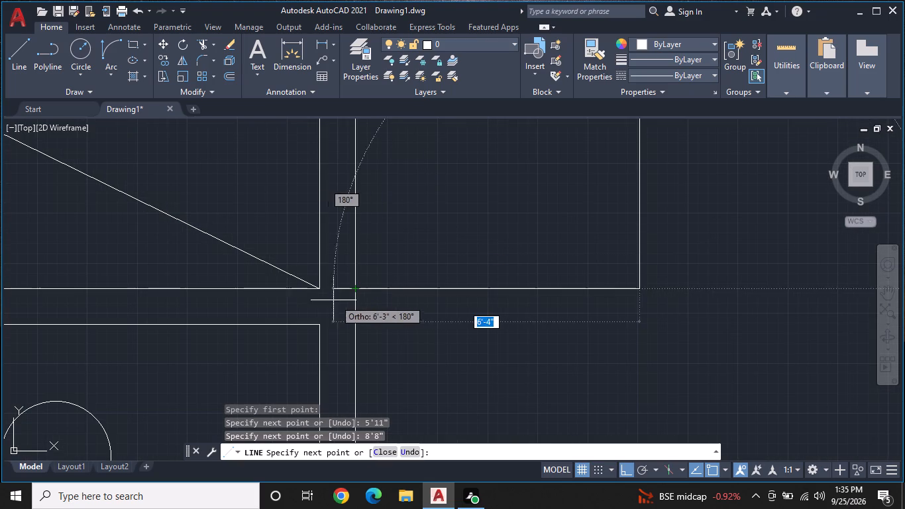
click(354, 294)
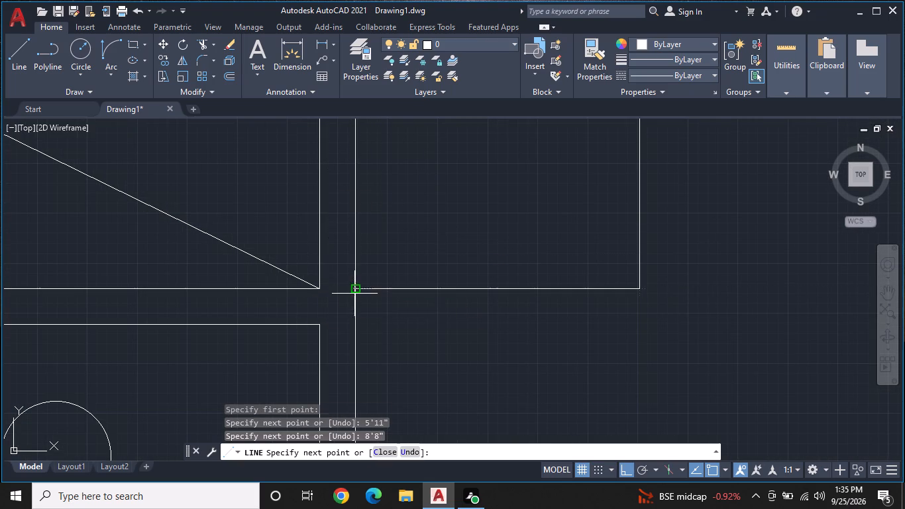
key(Escape)
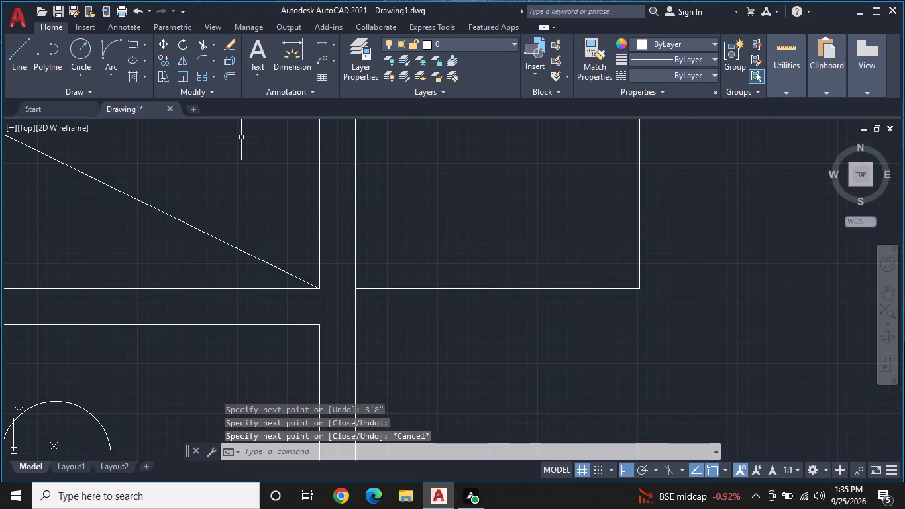
Offset the new room's bottom, right and top lines outward by 9" for its walls.
click(227, 78)
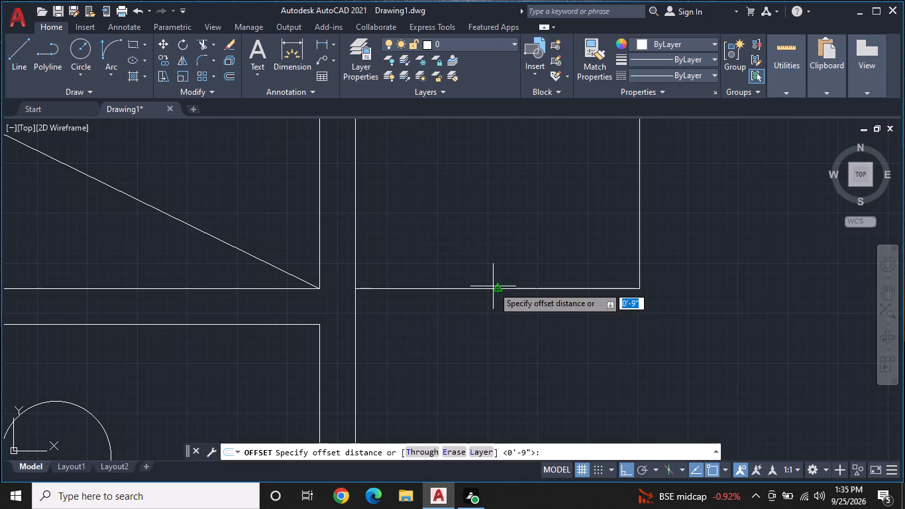
right_click(516, 231)
click(553, 241)
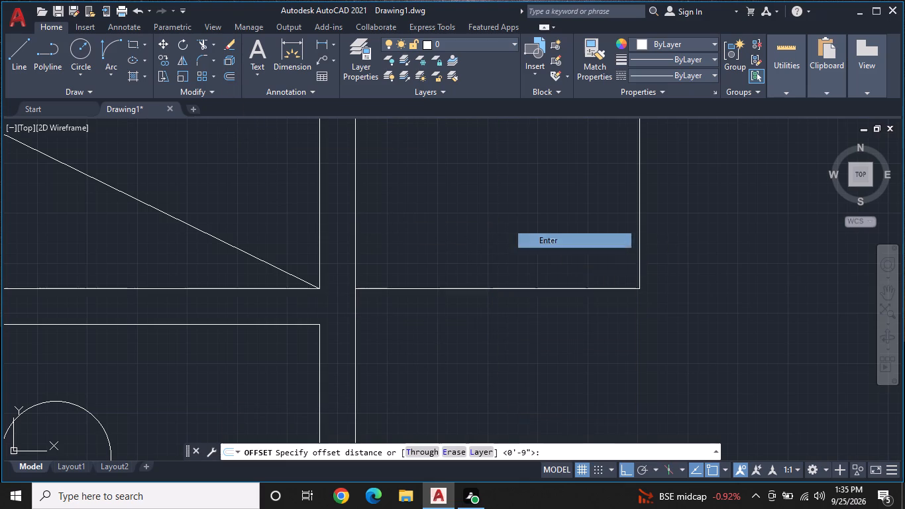
click(529, 290)
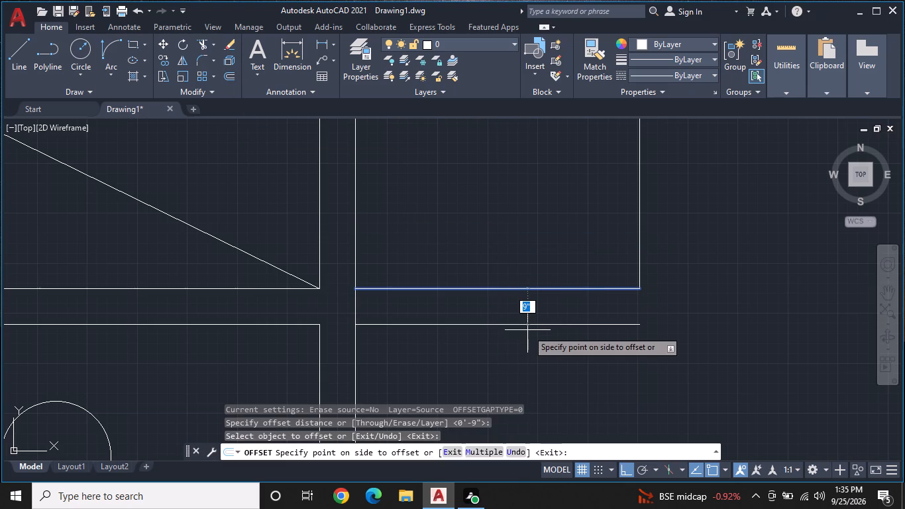
click(527, 330)
scroll(560, 308, down, 2)
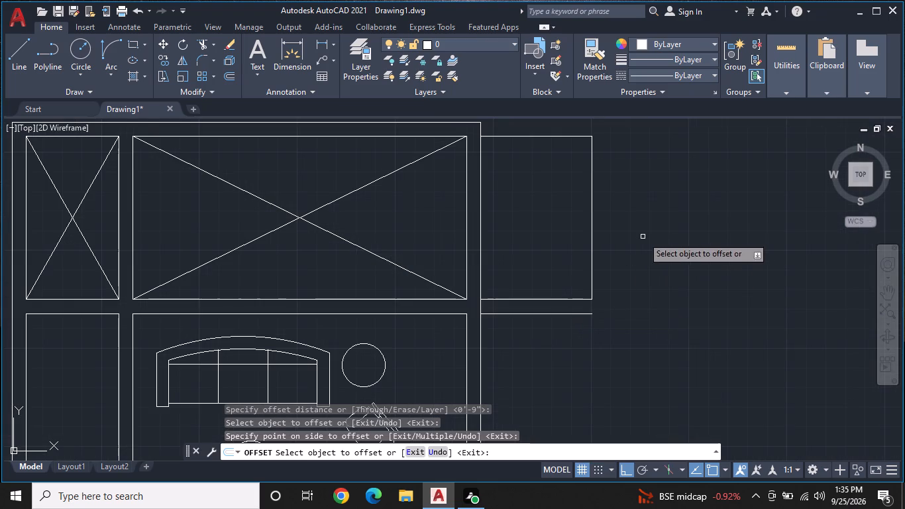
click(593, 248)
click(637, 249)
middle_drag(652, 250, 641, 270)
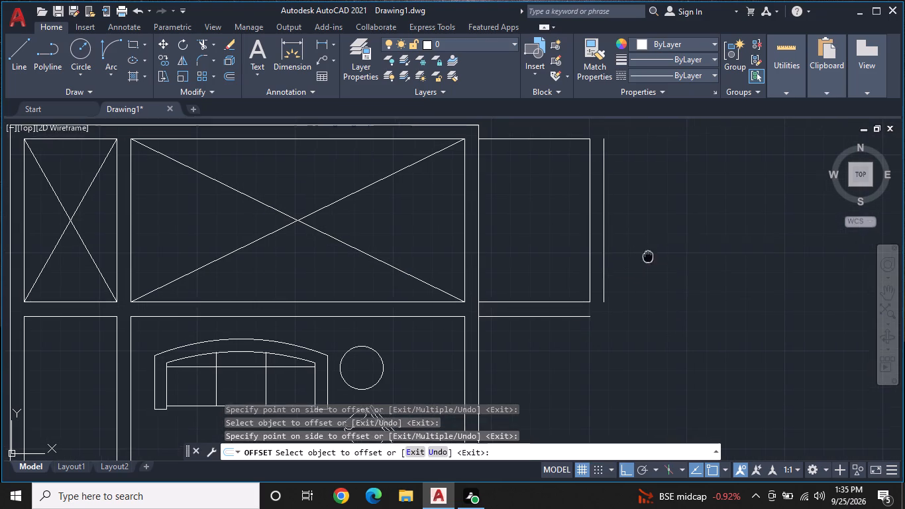
middle_drag(641, 270, 596, 313)
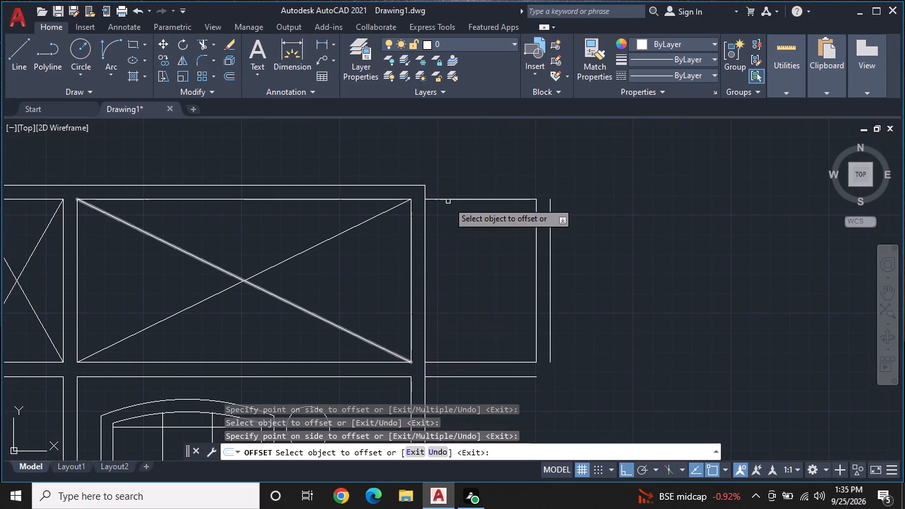
click(448, 201)
click(455, 171)
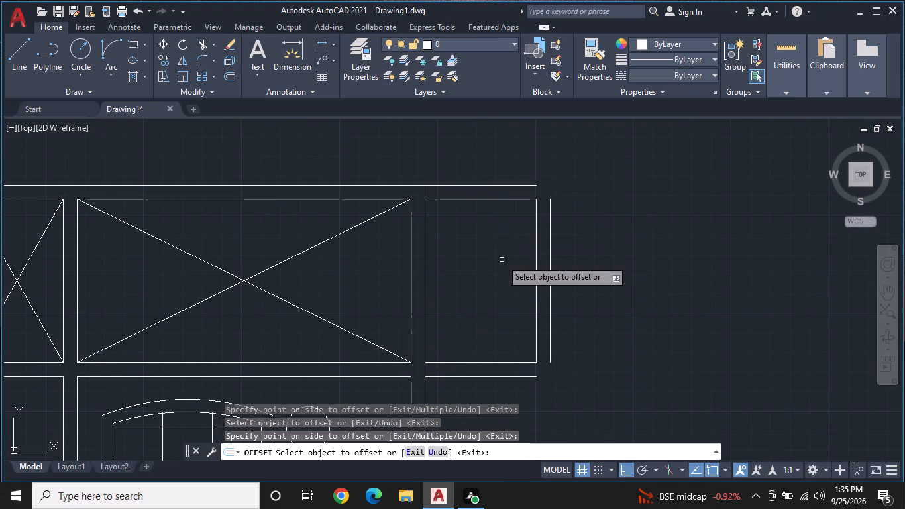
Fillet the new room's outer right wall line with its outer top and bottom lines to close both corners.
middle_drag(502, 261, 374, 238)
click(207, 54)
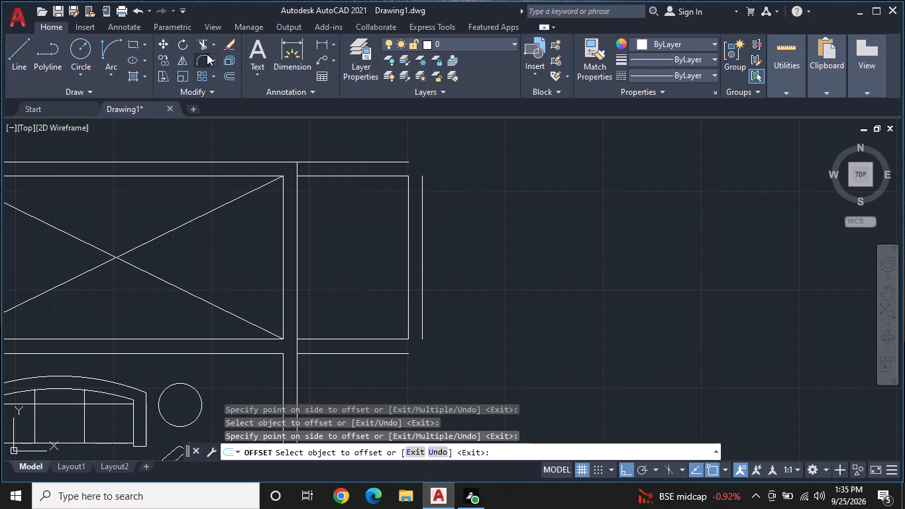
click(422, 178)
click(403, 161)
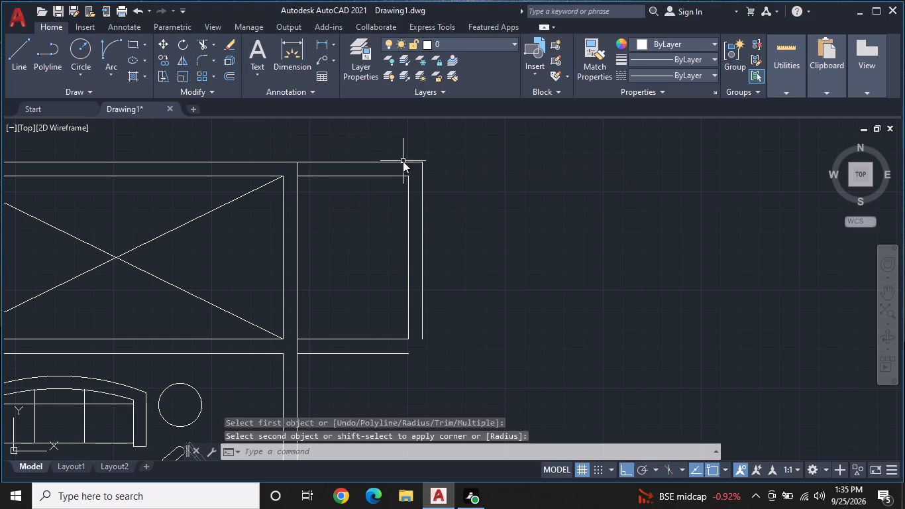
right_click(483, 287)
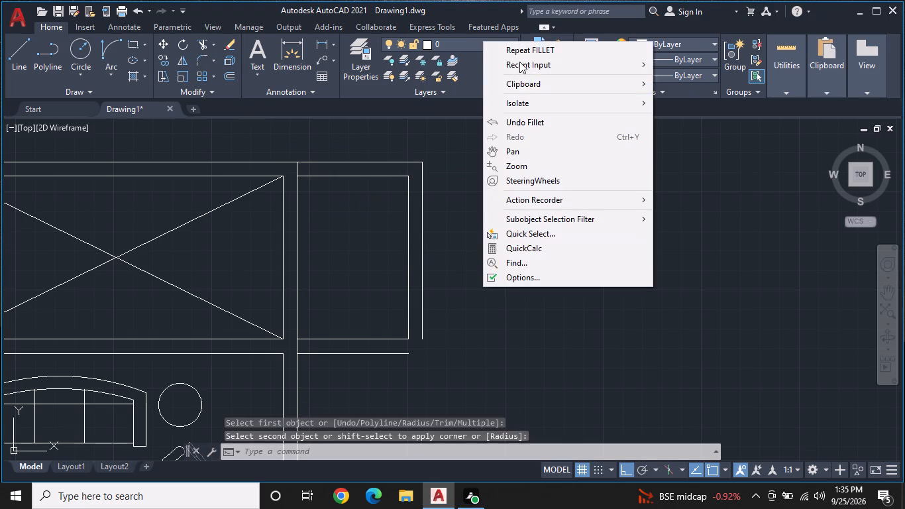
click(525, 56)
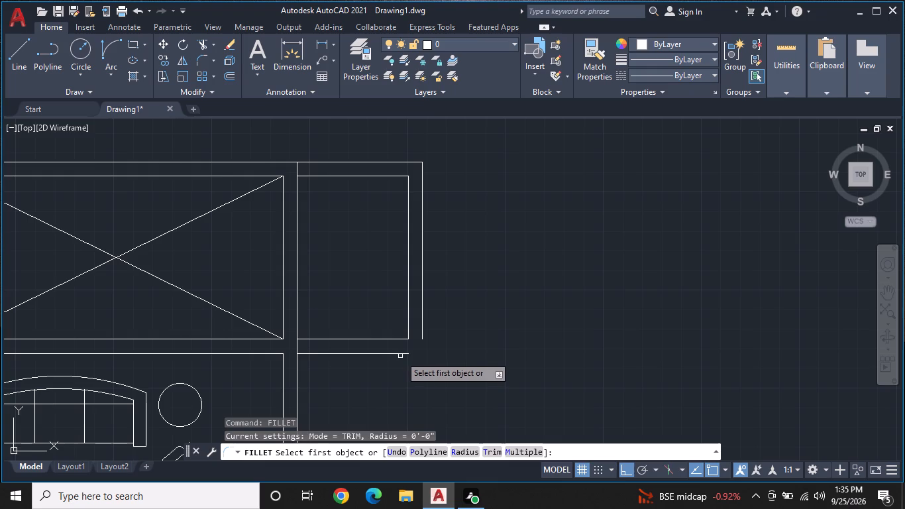
click(401, 356)
click(406, 352)
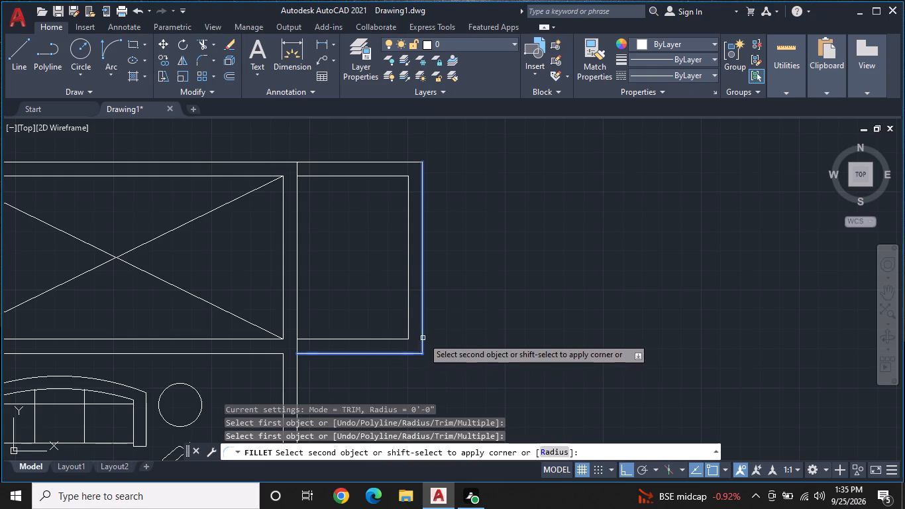
click(423, 337)
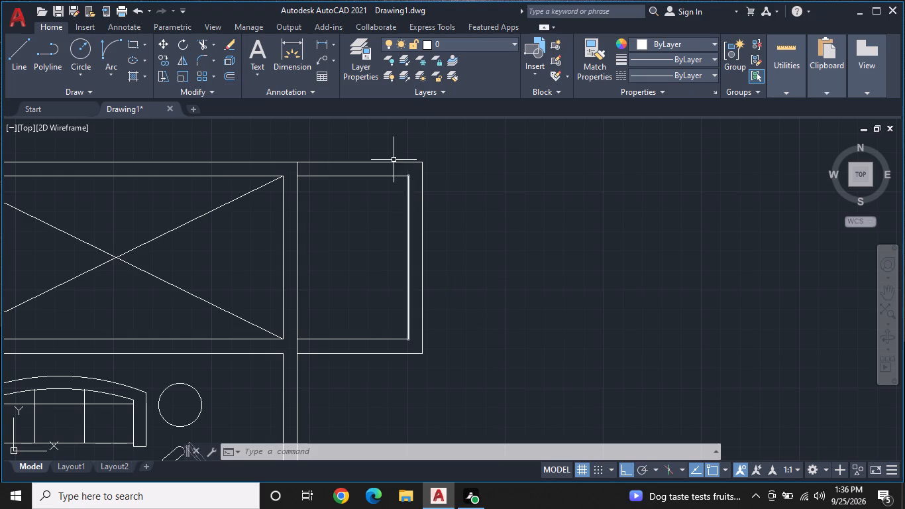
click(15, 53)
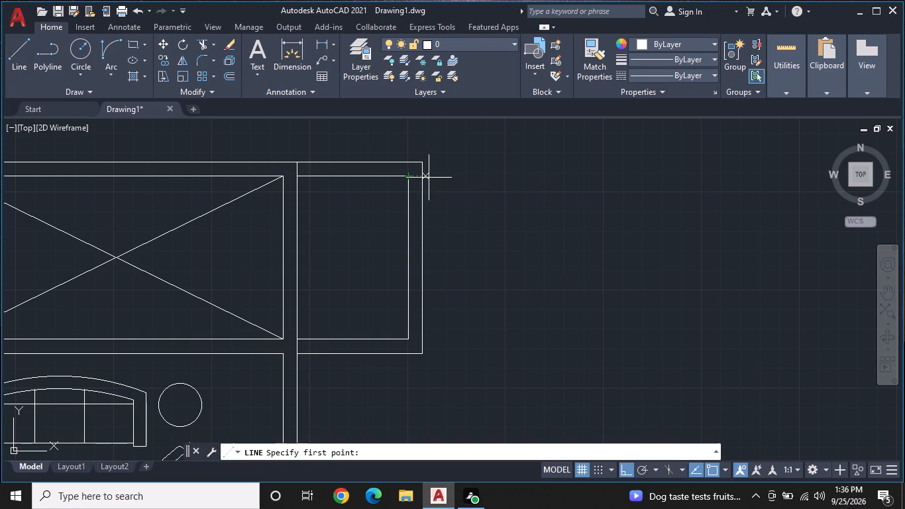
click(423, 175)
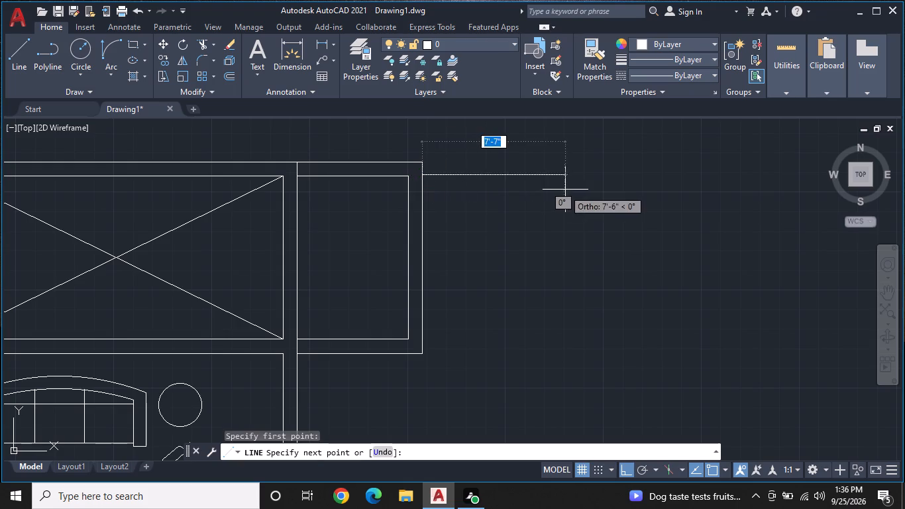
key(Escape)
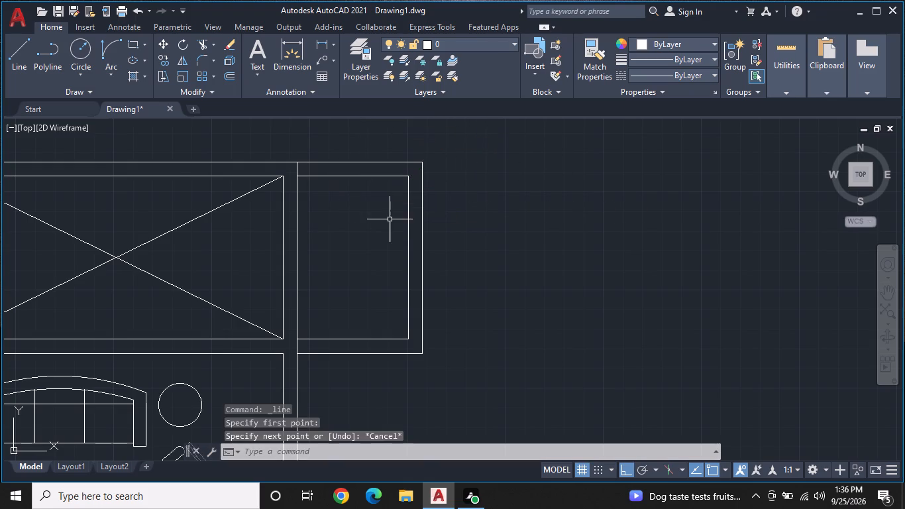
Draw a line from the new room's top-right inner corner across the wall thickness, continuing 7'10" horizontally outward.
scroll(393, 217, up, 1)
middle_drag(394, 207, 301, 297)
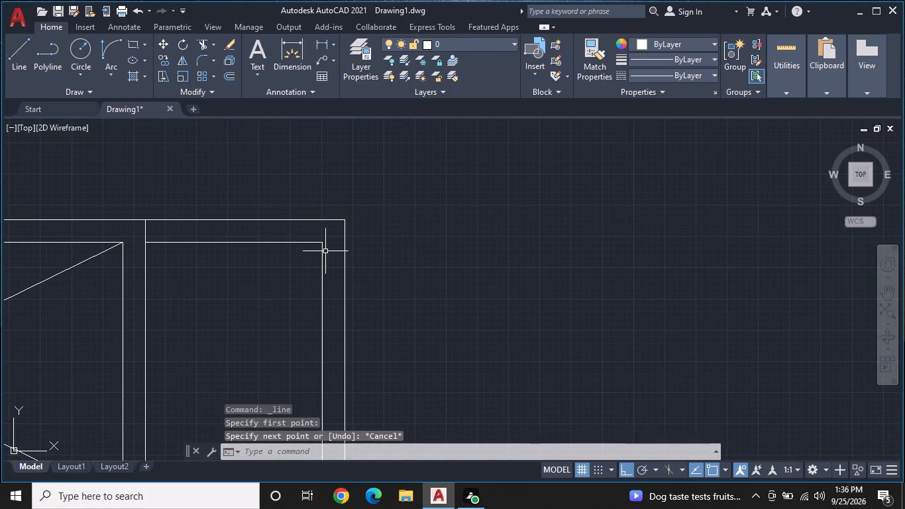
right_click(328, 249)
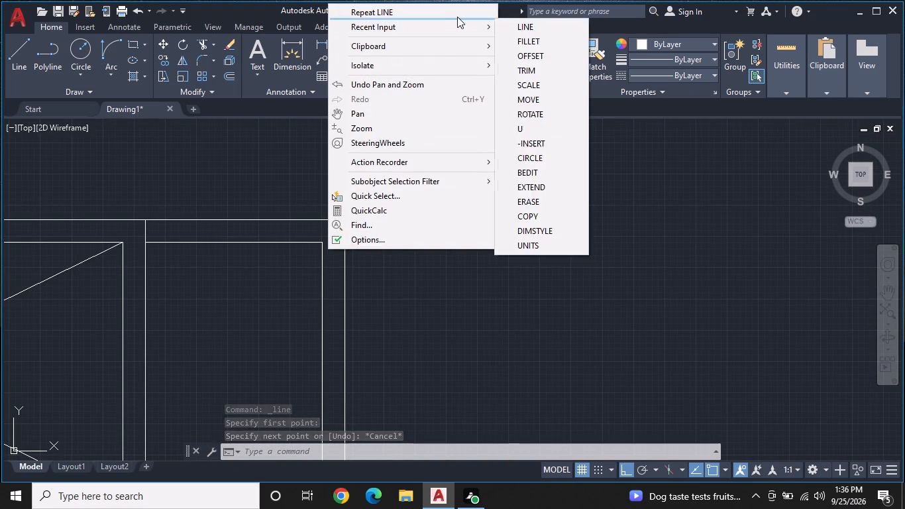
click(458, 15)
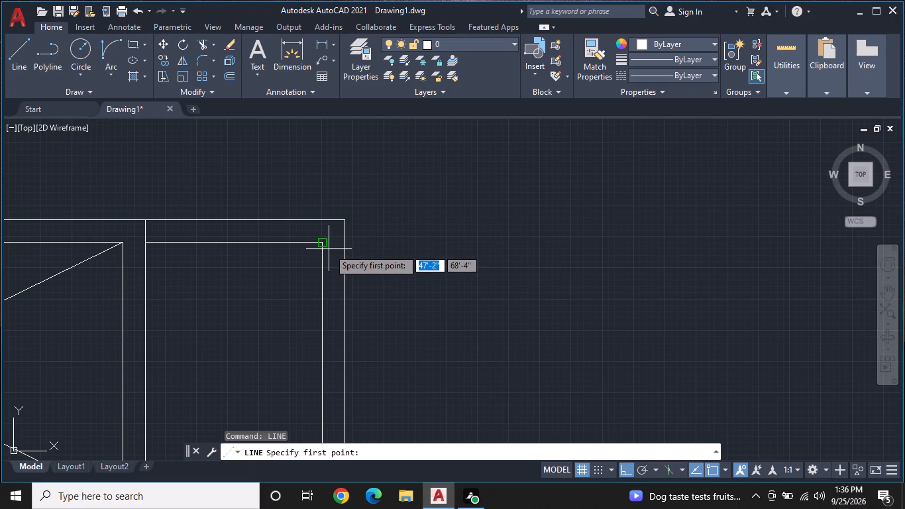
click(323, 243)
scroll(356, 239, up, 2)
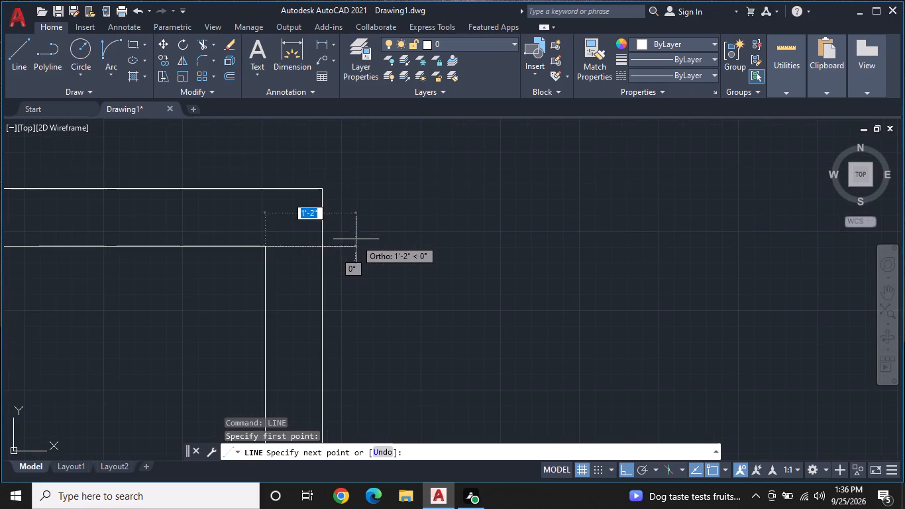
click(321, 251)
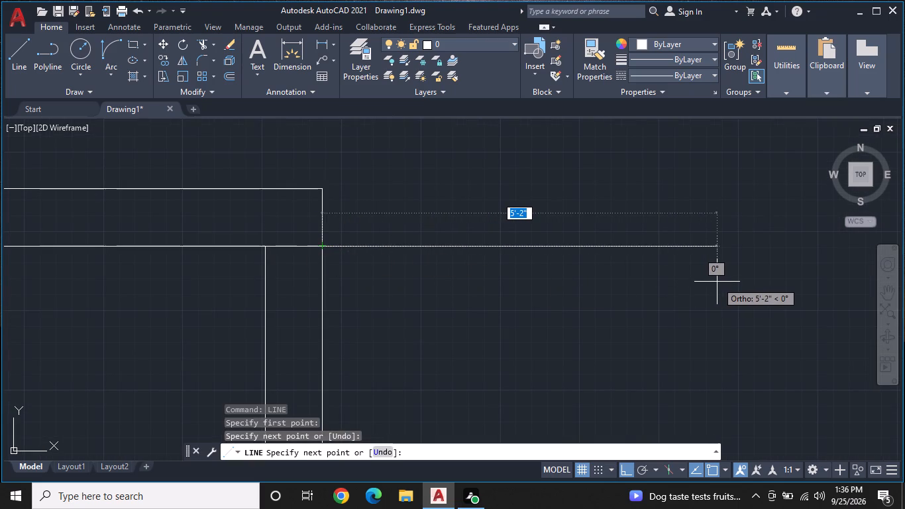
key(7)
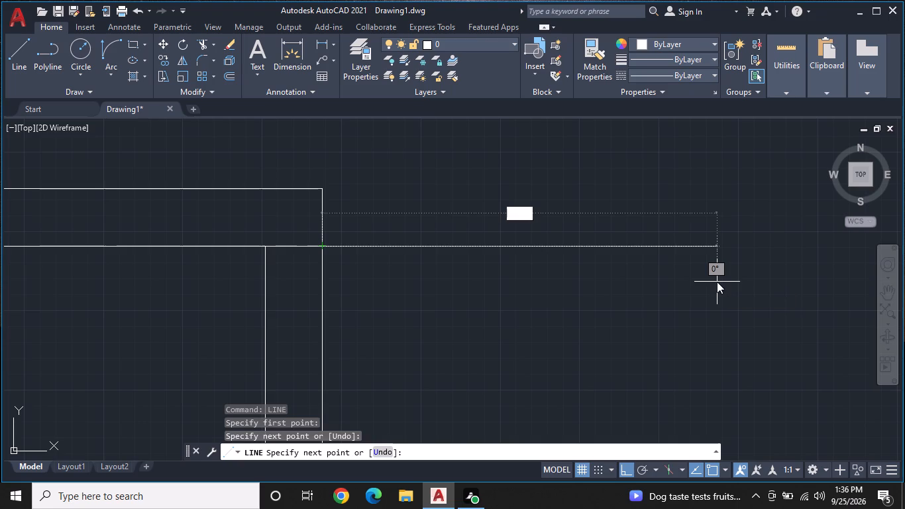
key(apostrophe)
text(10)
key(shift+quotedbl)
key(Return)
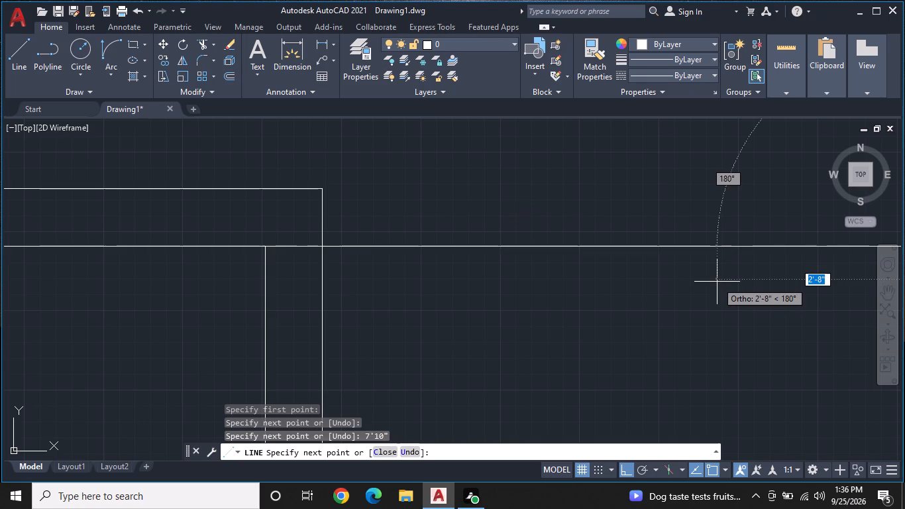
Continue the next room's outline 7'5" straight down from the end of the 7'10" line.
scroll(718, 294, down, 2)
middle_drag(716, 313, 566, 258)
scroll(566, 258, down, 2)
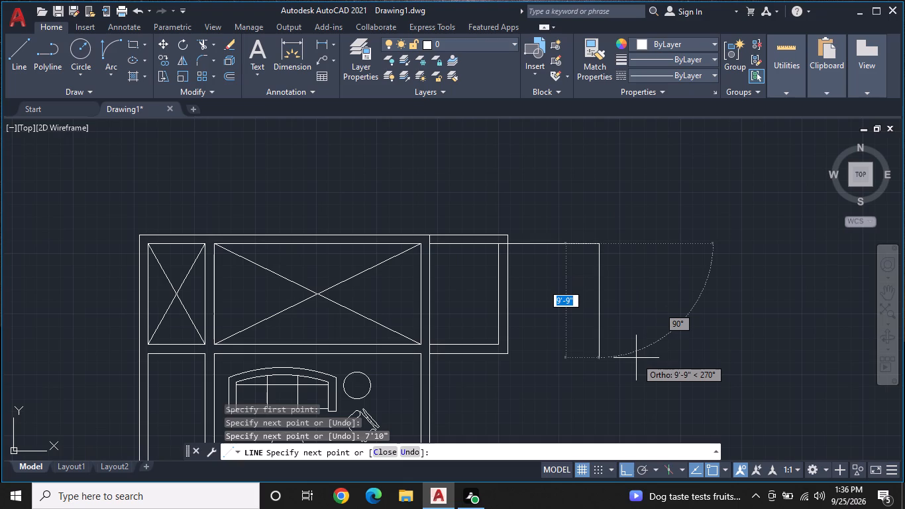
text(7'5")
key(Return)
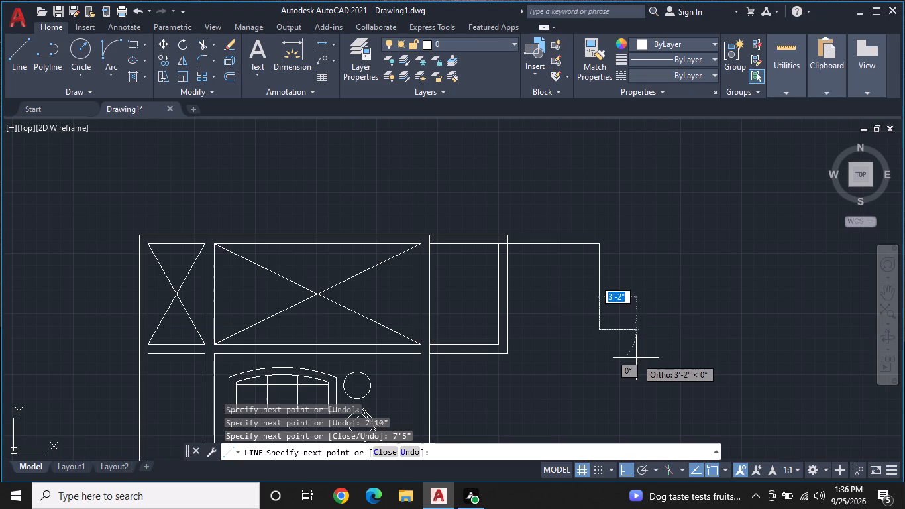
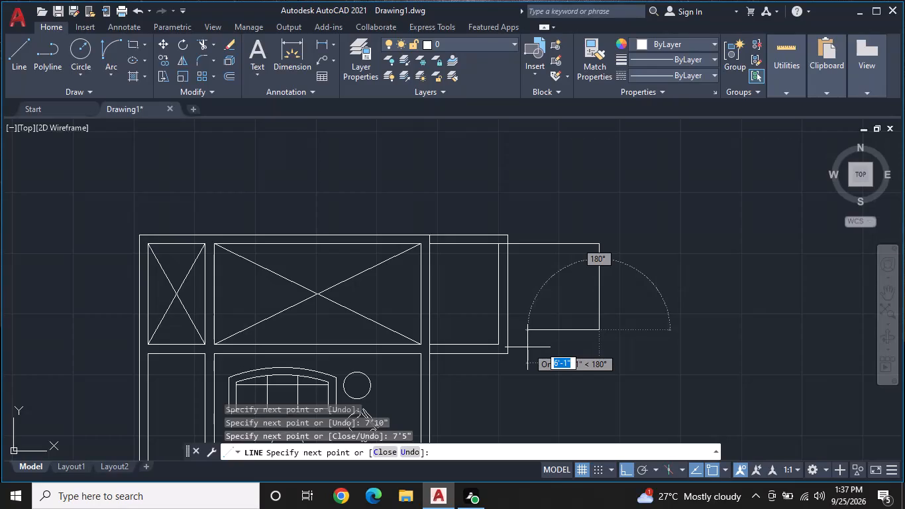
Close the new room's outline by drawing its lower line back to the neighbouring room's outer wall face.
scroll(533, 347, up, 2)
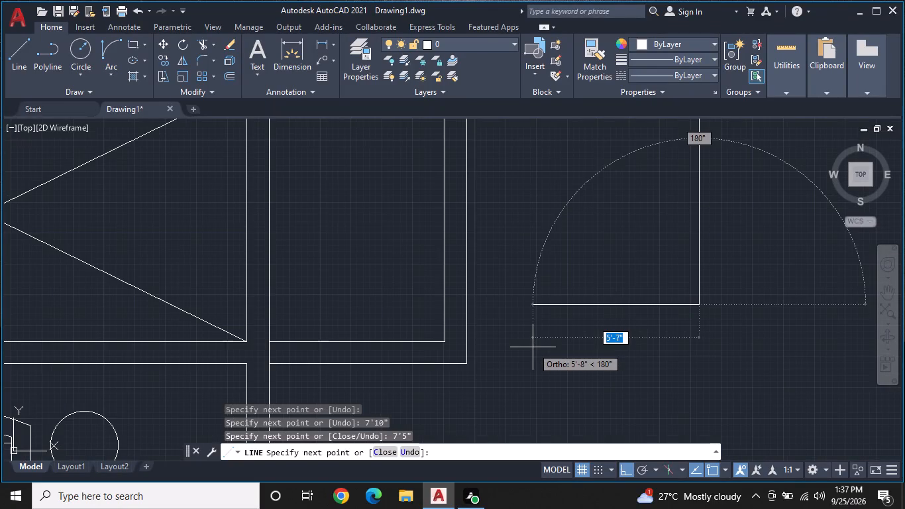
middle_drag(533, 347, 509, 270)
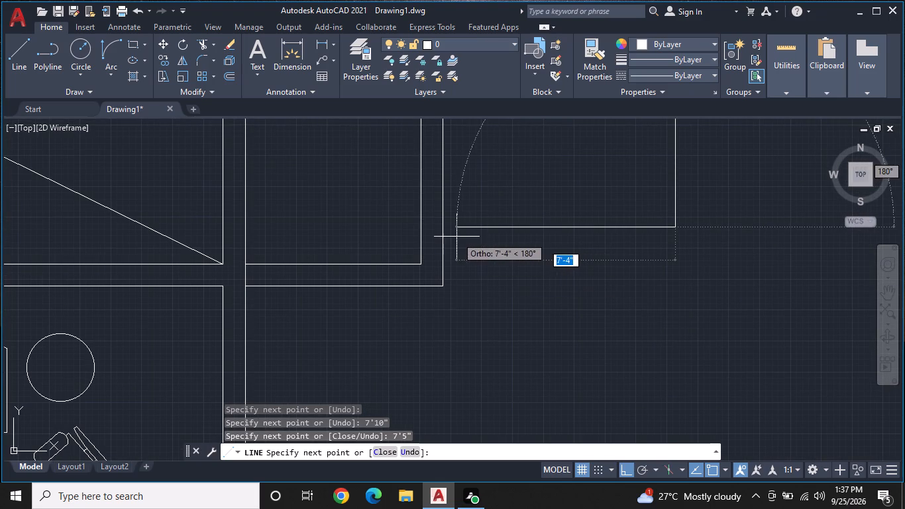
click(441, 221)
key(Escape)
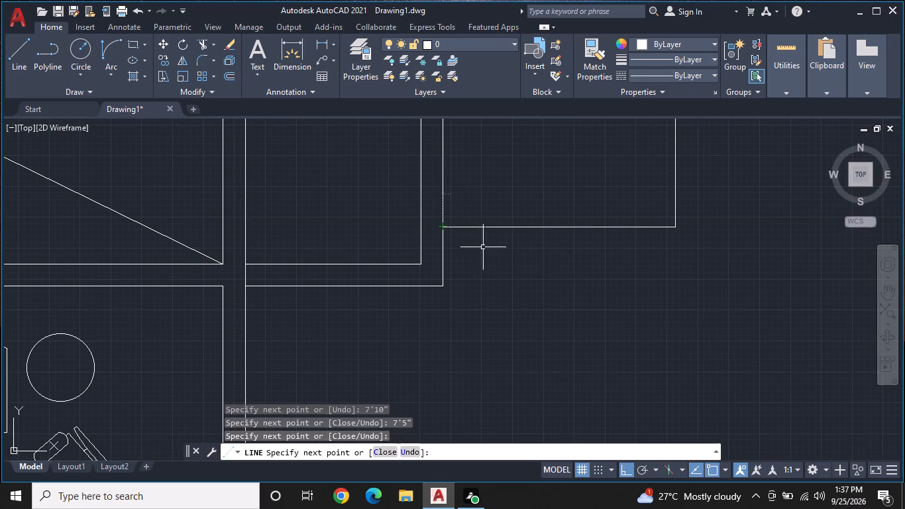
Offset the new room's upper, right and lower lines outward by 9" to form the wall thickness.
scroll(483, 247, down, 1)
middle_drag(510, 229, 388, 306)
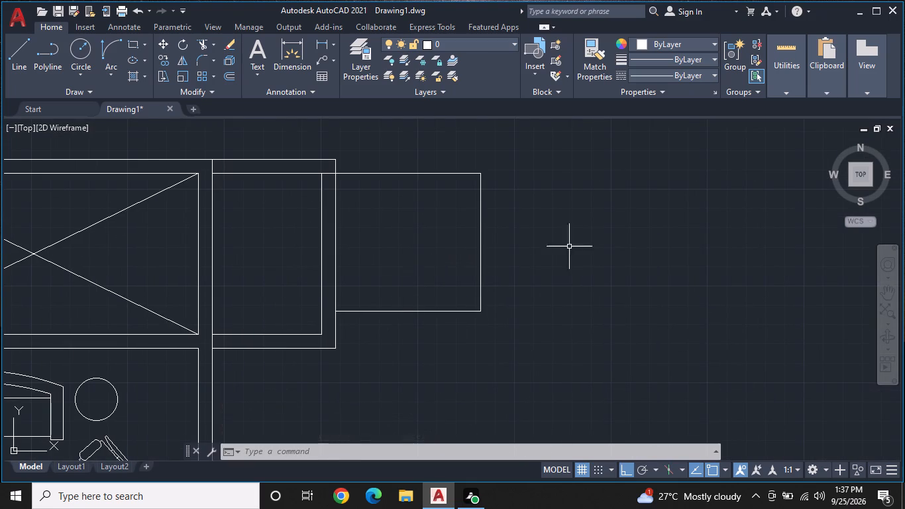
middle_drag(587, 241, 544, 215)
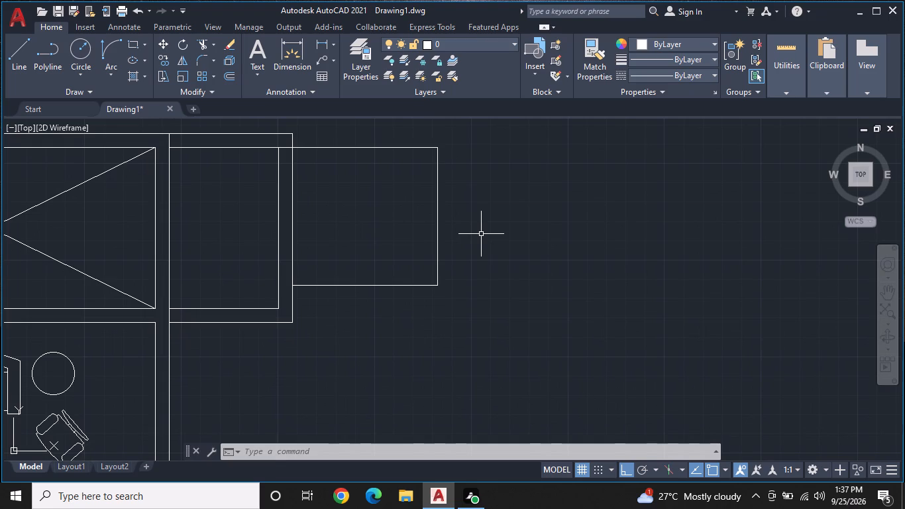
key(l)
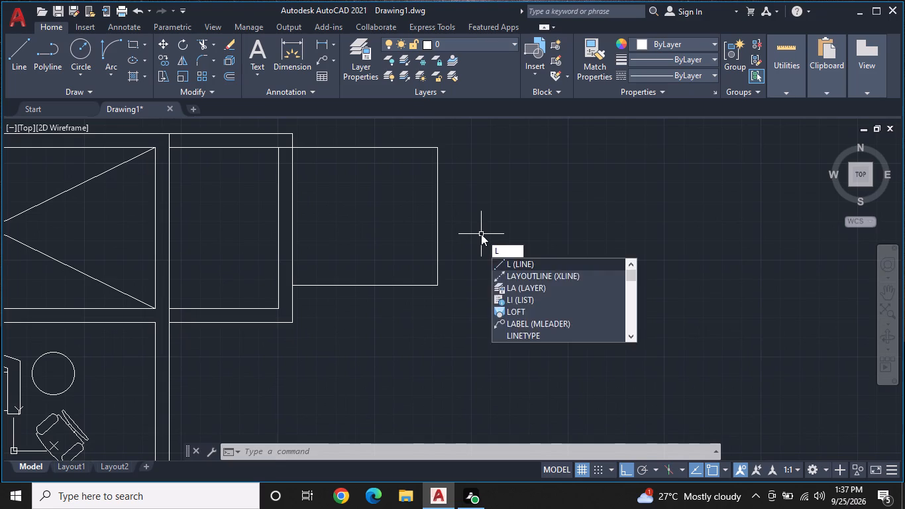
key(Escape)
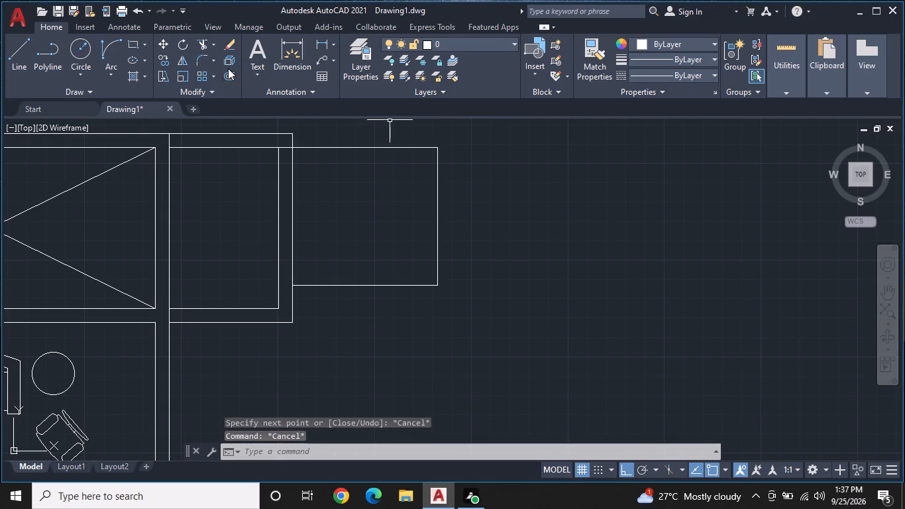
click(228, 68)
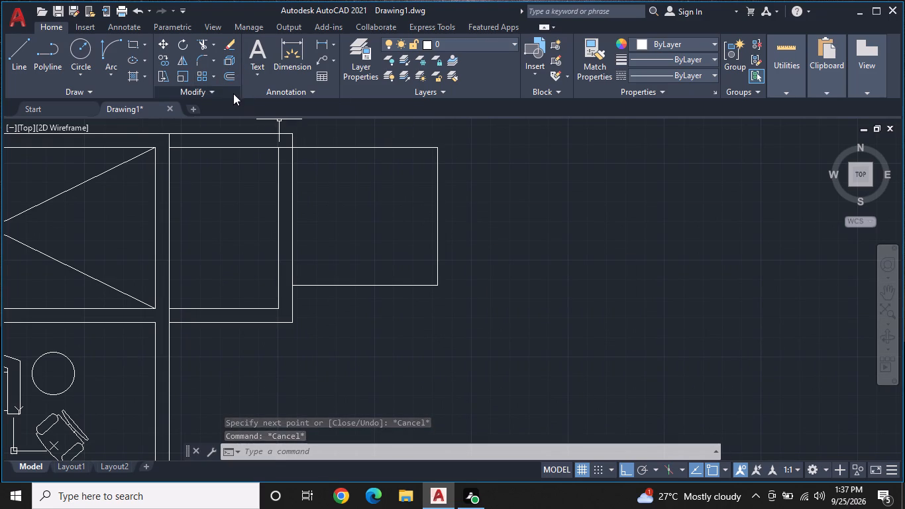
click(230, 75)
right_click(346, 163)
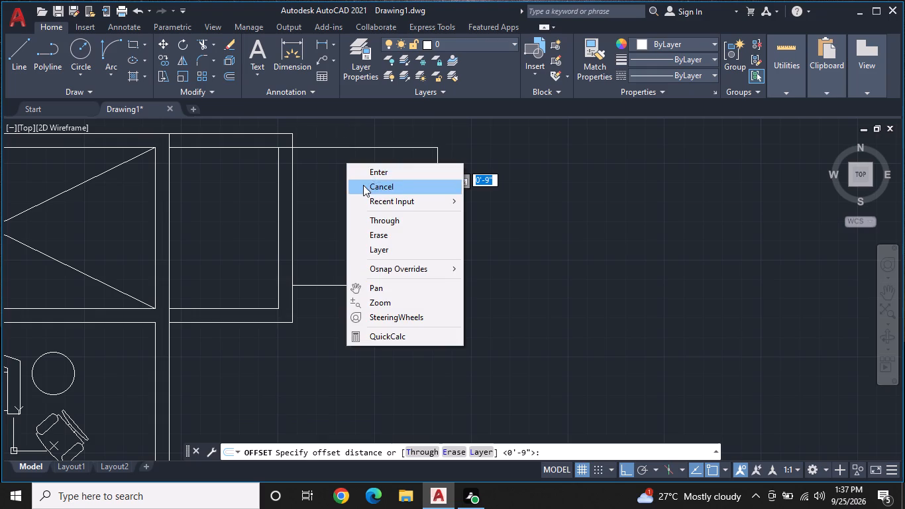
click(390, 169)
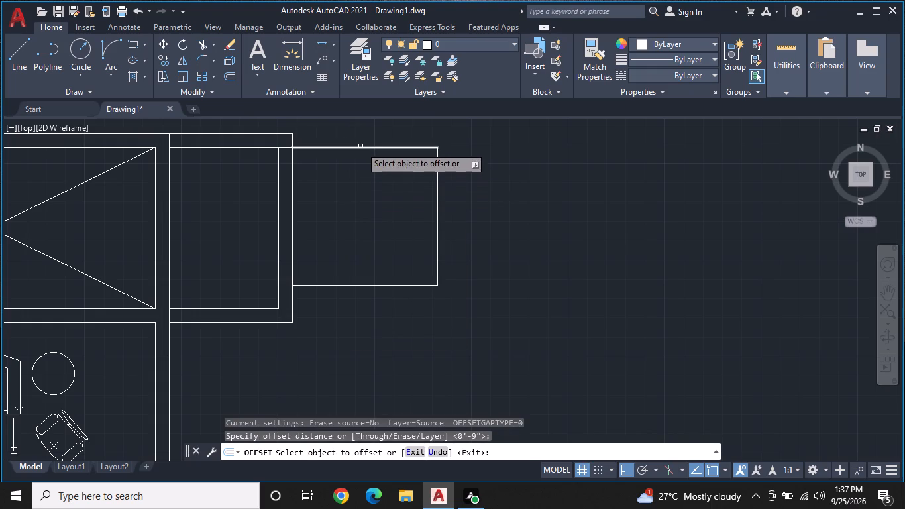
click(360, 146)
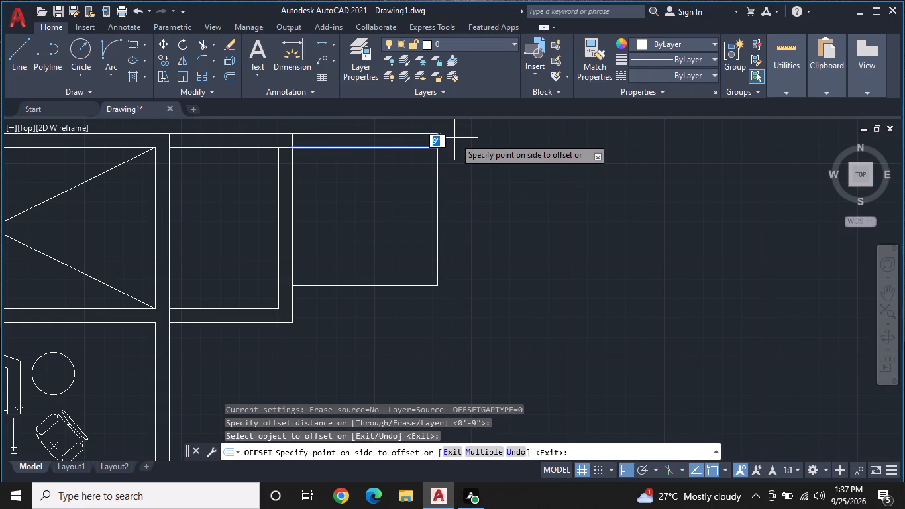
click(454, 138)
click(437, 191)
click(474, 190)
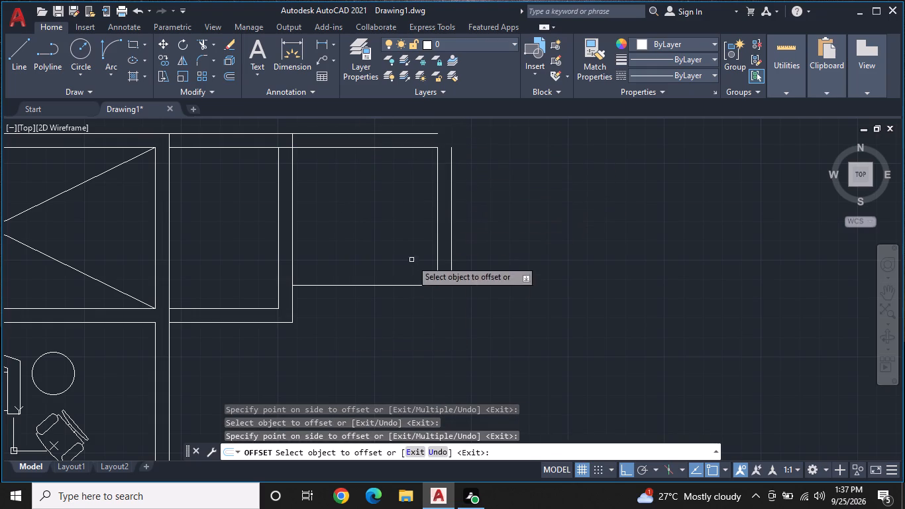
click(390, 284)
double_click(390, 329)
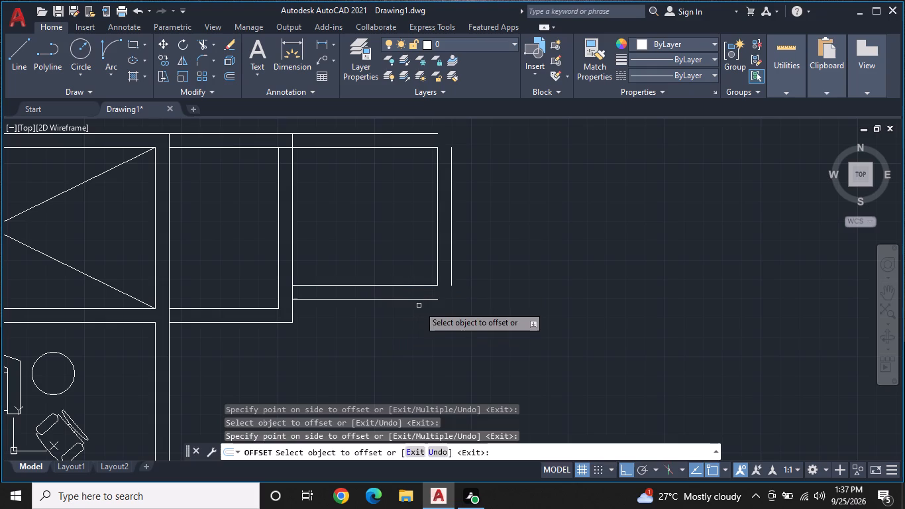
key(Escape)
Fillet the two outer wall corners of the new room with radius 0 so the offset lines meet squarely.
click(201, 56)
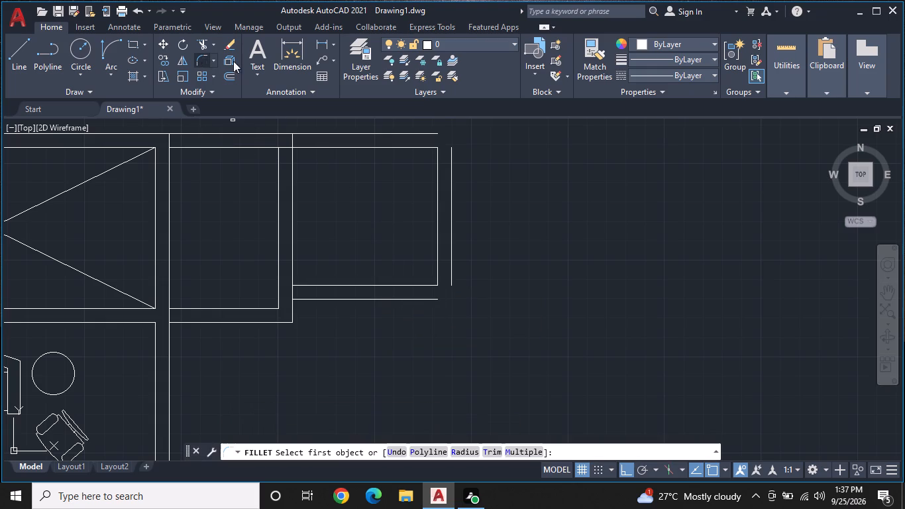
click(421, 132)
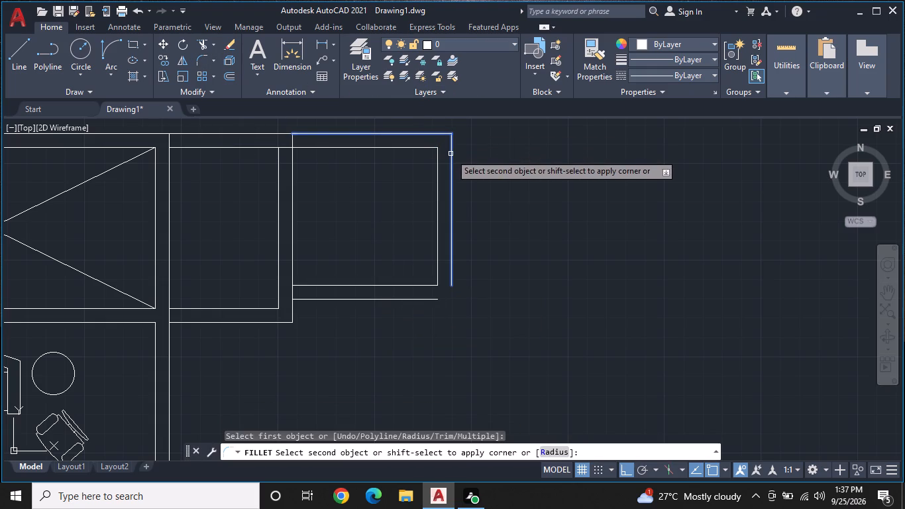
click(451, 154)
right_click(550, 221)
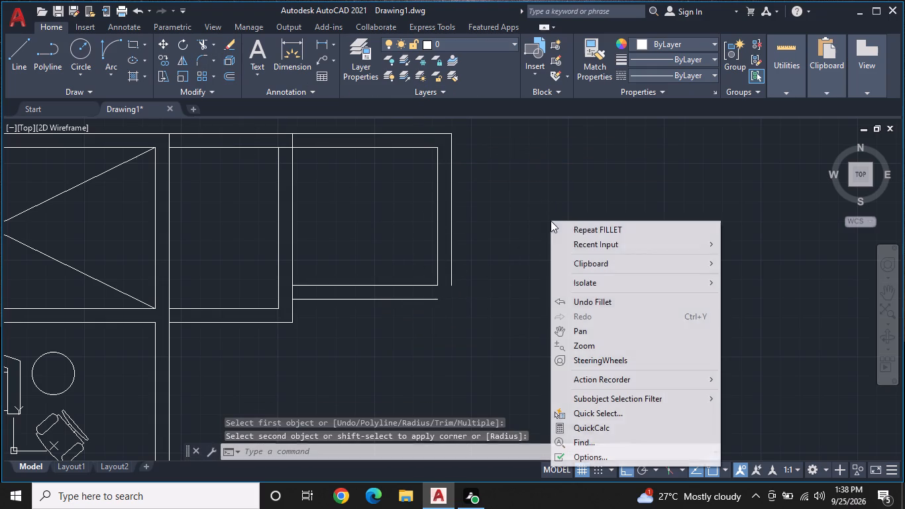
click(615, 223)
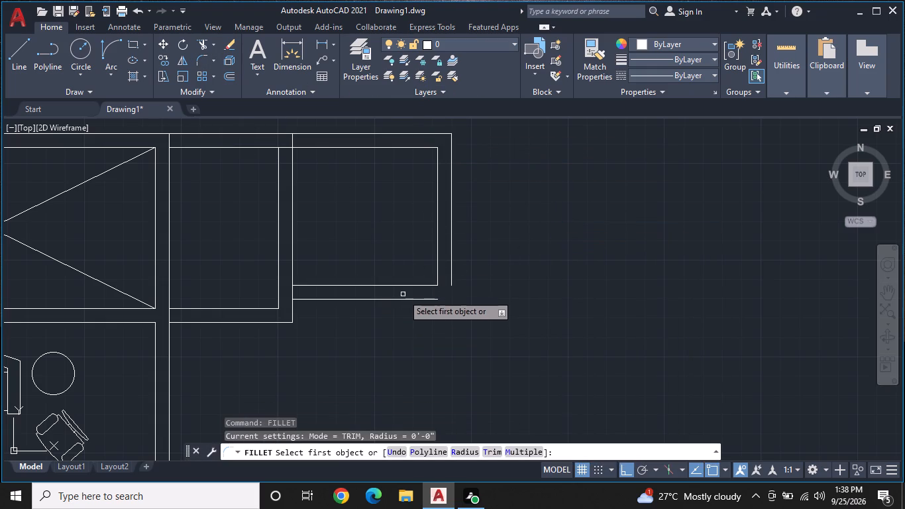
click(433, 300)
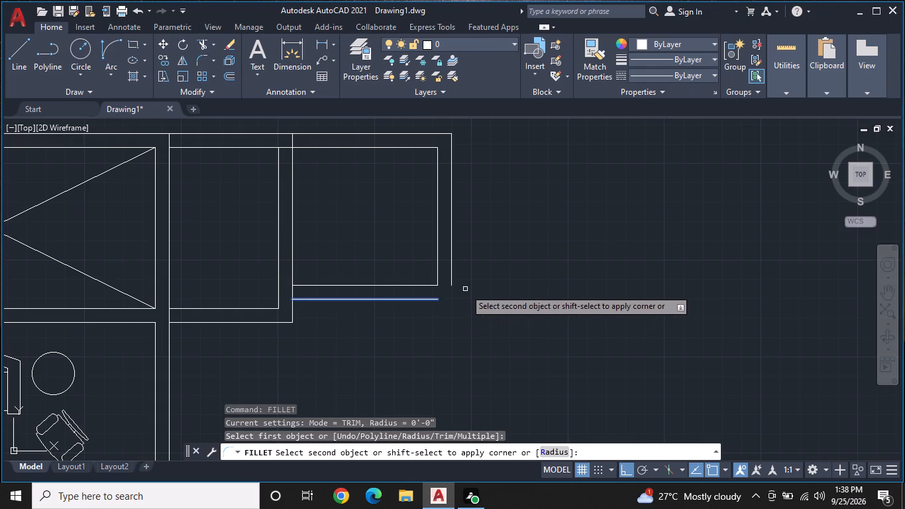
click(452, 273)
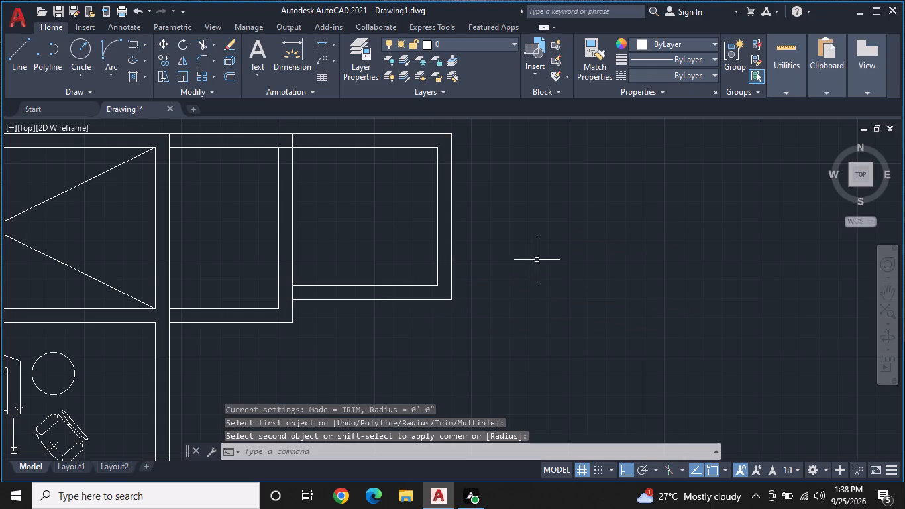
Draw the next room's outline from the last room's upper inner corner across its wall, 9'10" right, 7'5" down and back to the outer wall face.
middle_drag(541, 219, 535, 258)
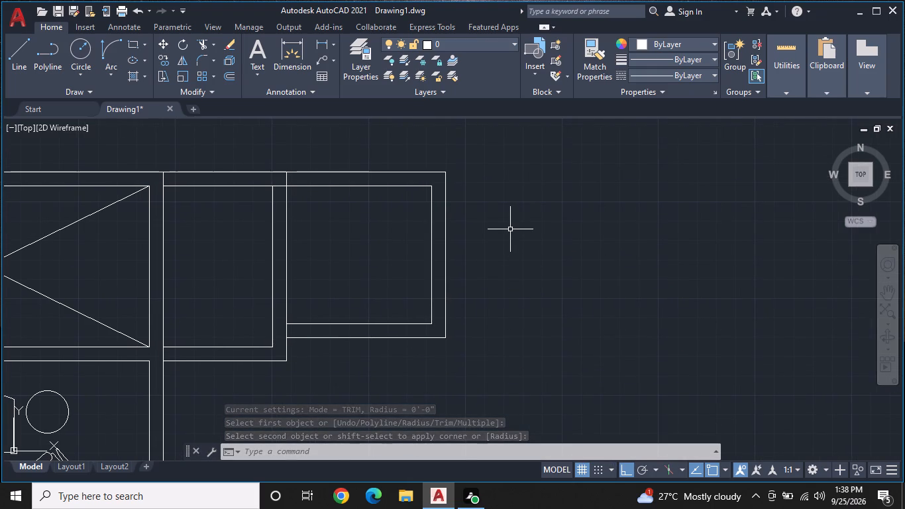
middle_drag(504, 202, 452, 220)
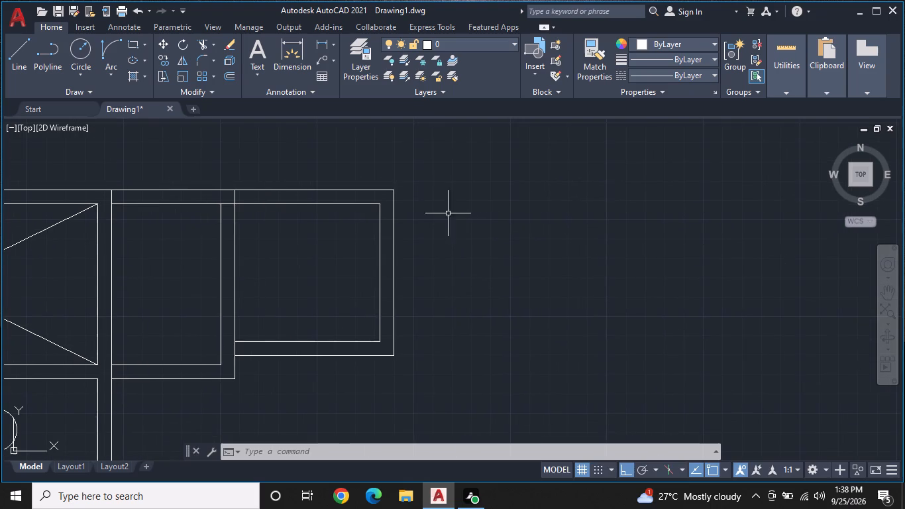
click(20, 54)
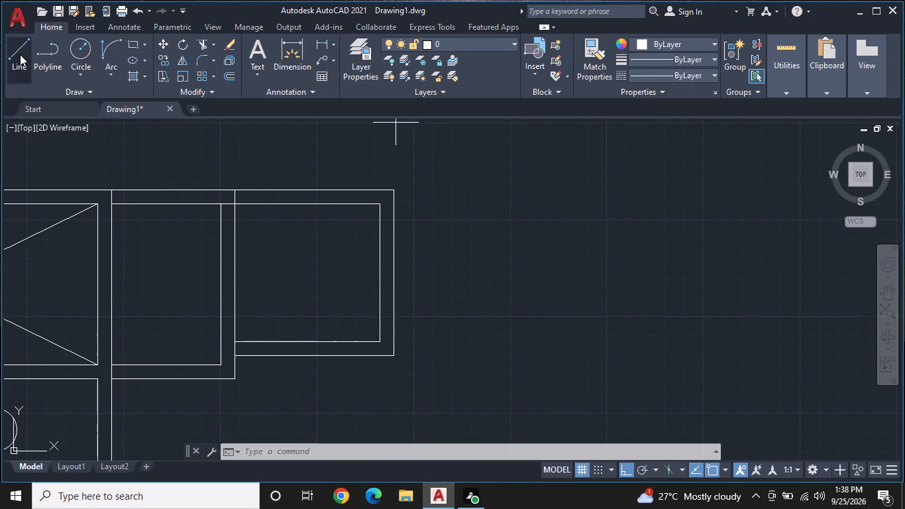
click(383, 202)
click(393, 203)
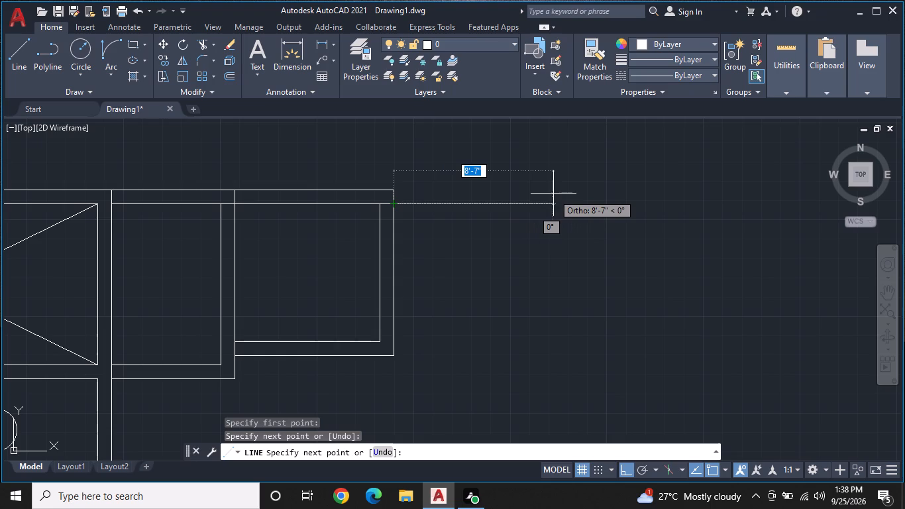
key(9)
key(apostrophe)
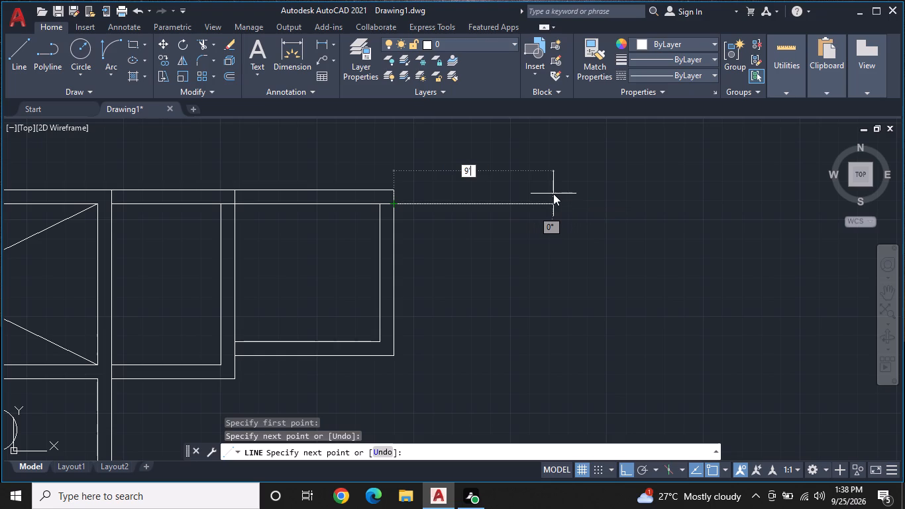
text(10")
key(Return)
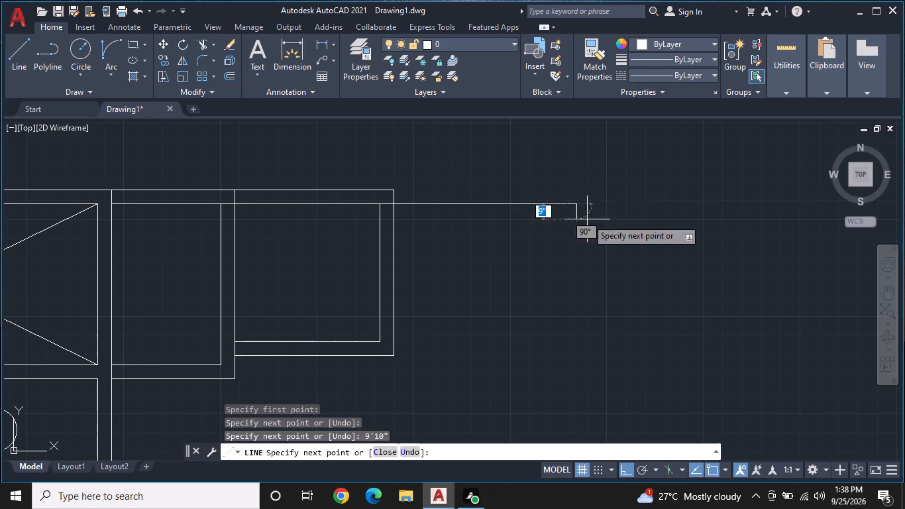
text(7')
key(5)
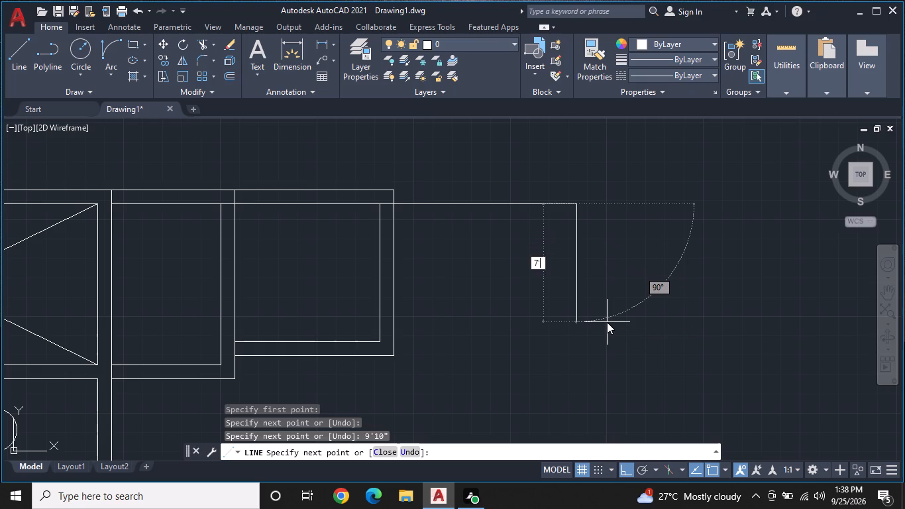
key(shift+quotedbl)
key(Return)
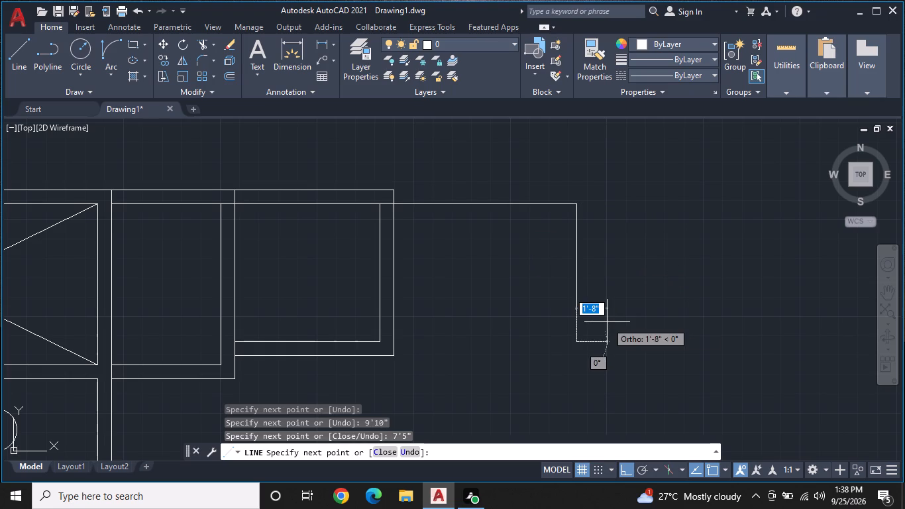
click(393, 340)
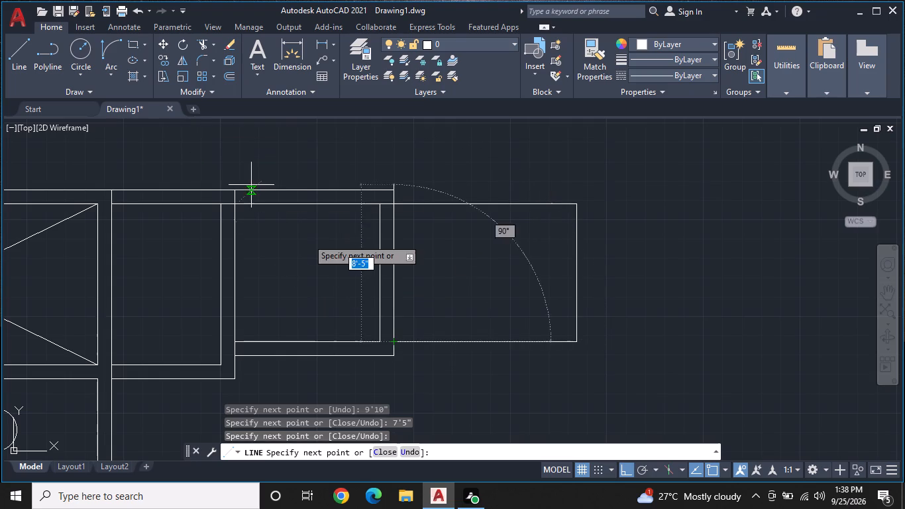
right_click(307, 239)
click(352, 260)
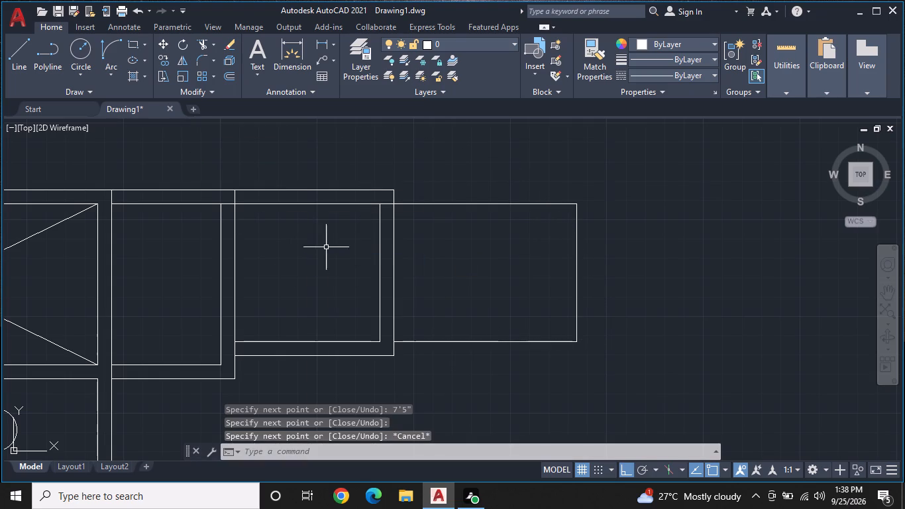
Offset the upper, right and lower lines of the 9'10" room outward by 9".
click(236, 76)
right_click(514, 260)
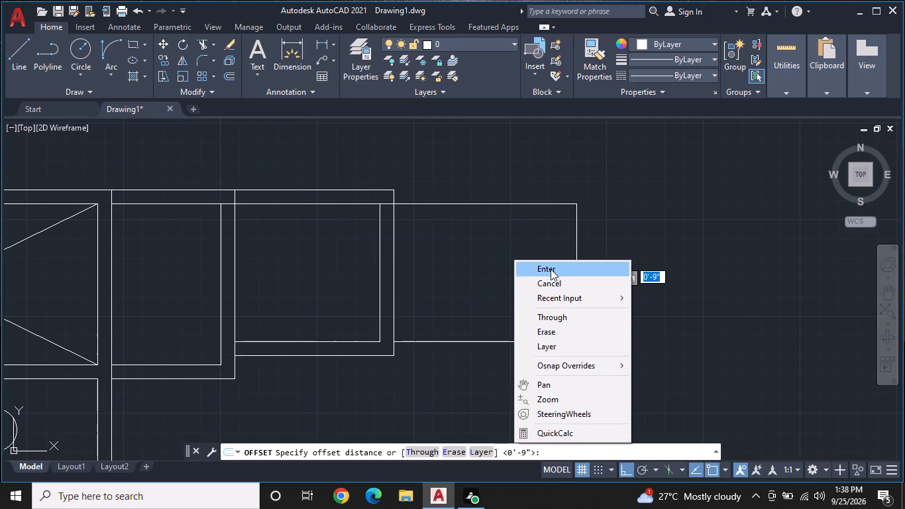
click(551, 268)
click(513, 206)
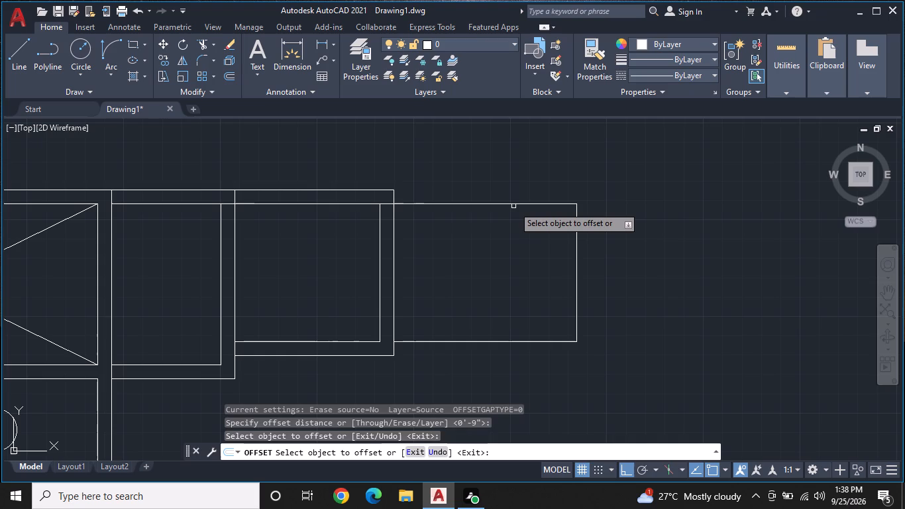
click(515, 202)
click(521, 173)
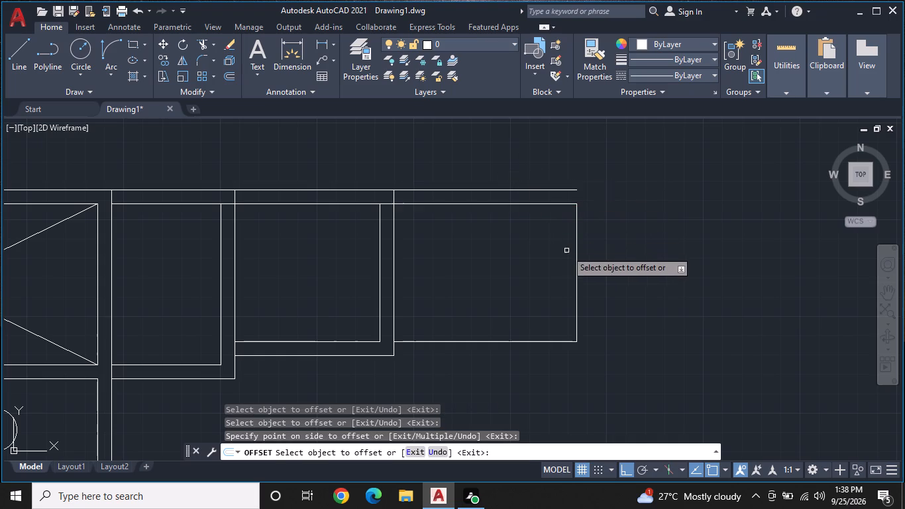
double_click(572, 280)
click(576, 293)
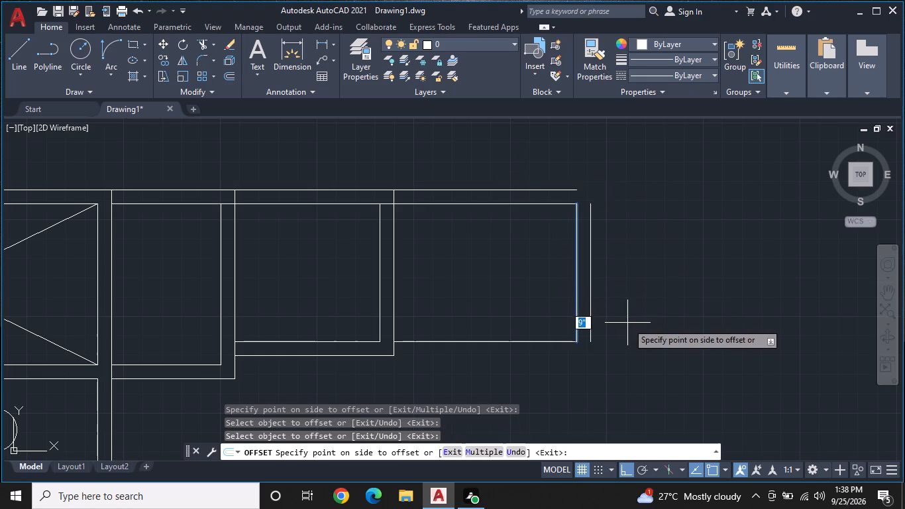
click(627, 323)
click(530, 342)
click(534, 374)
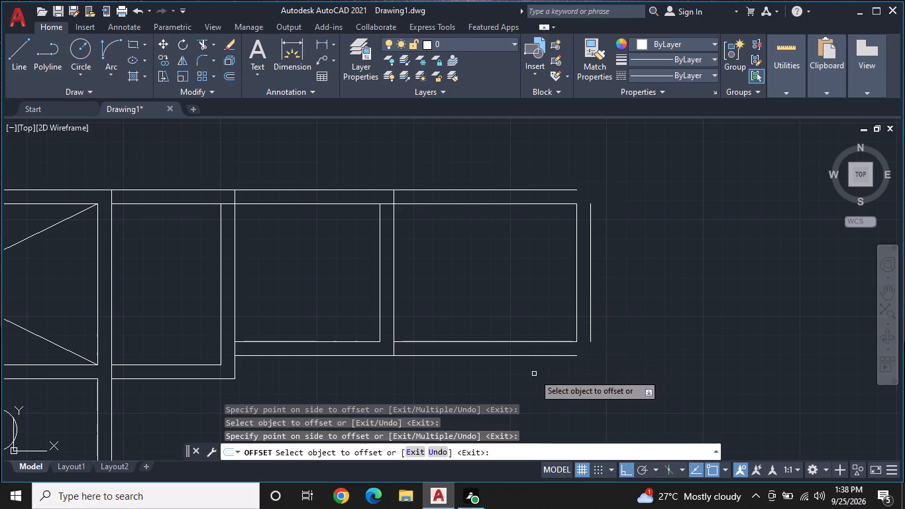
Fillet the upper and lower outer wall corners of the 9'10" room so the offset lines meet squarely.
click(204, 53)
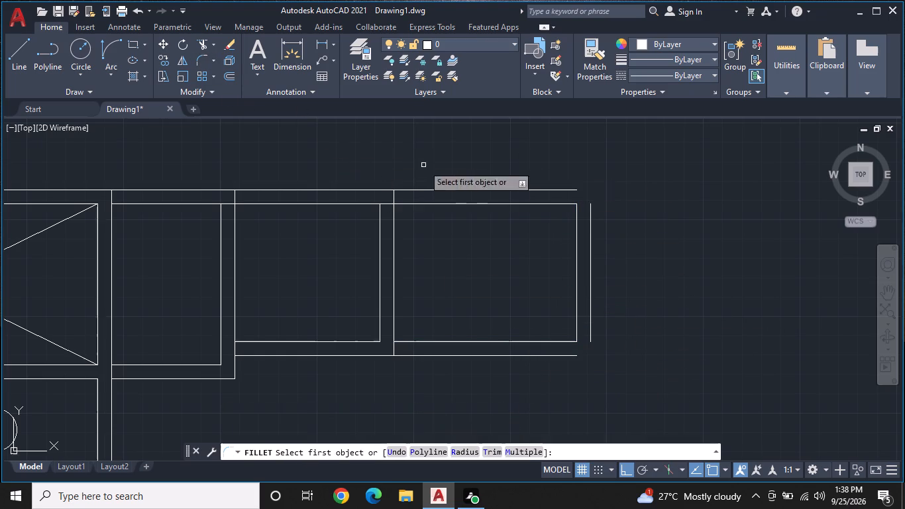
click(574, 191)
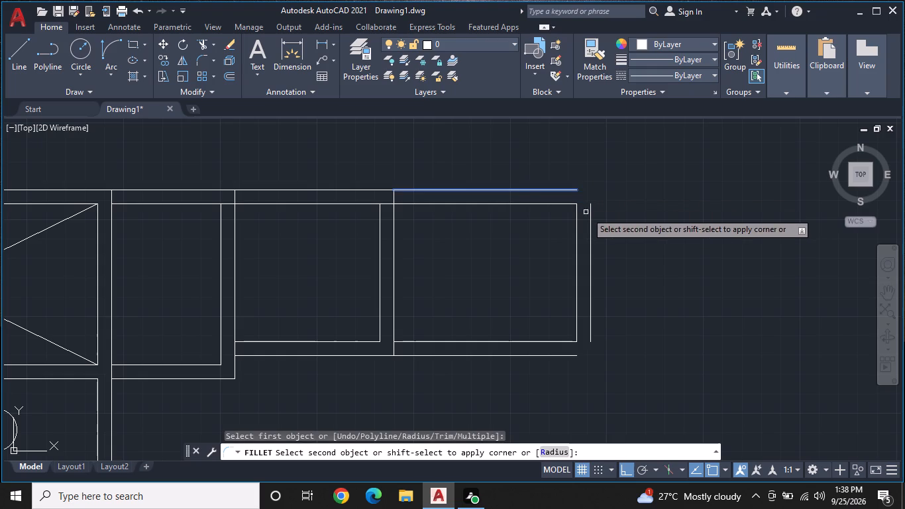
click(590, 217)
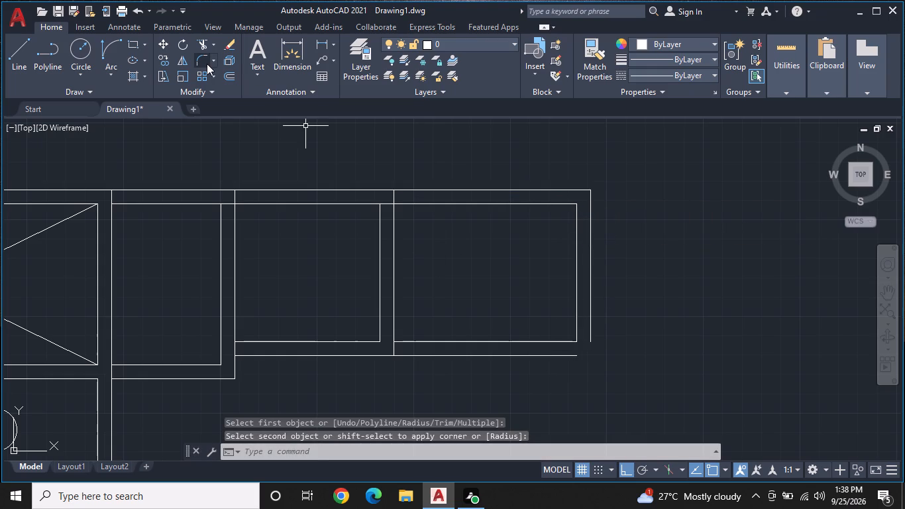
click(202, 60)
click(564, 355)
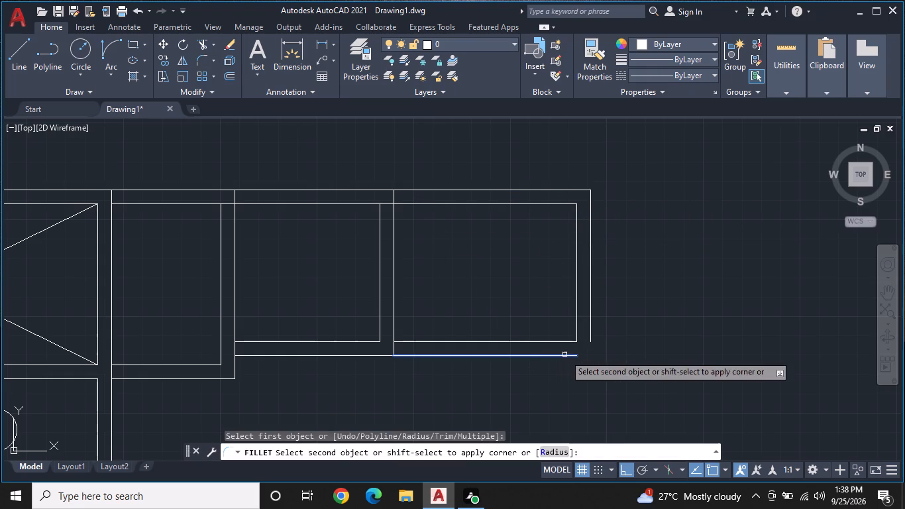
click(590, 339)
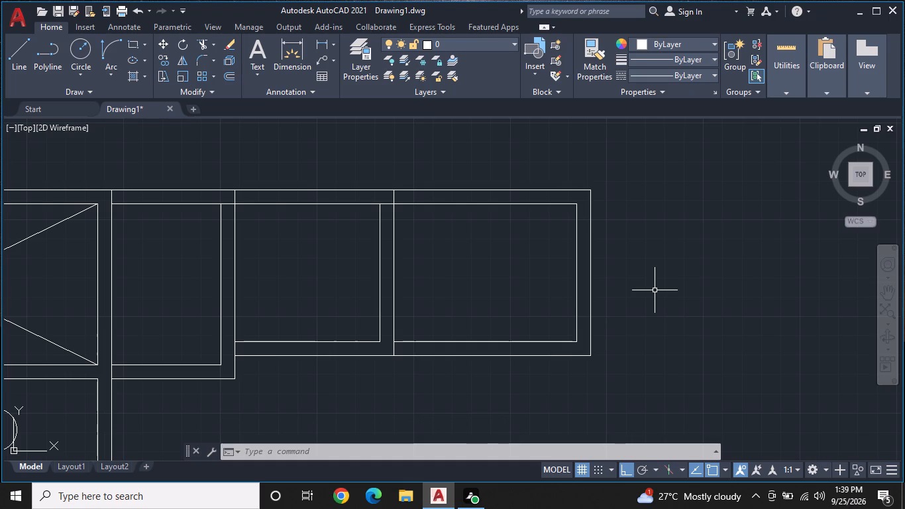
Draw a line from the lower-right inner corner of the room beside the large crossed room, across its wall, then 18'1" to the right.
middle_drag(655, 285, 674, 246)
middle_drag(634, 315, 658, 253)
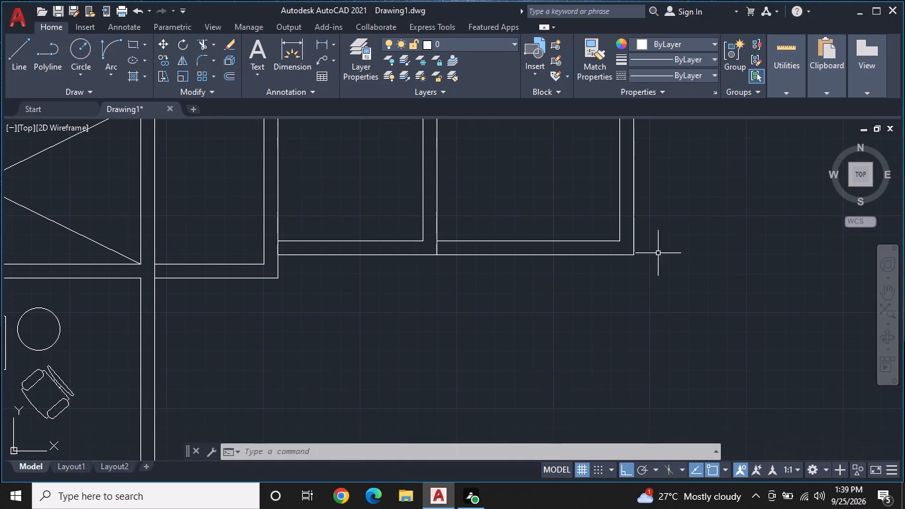
key(Escape)
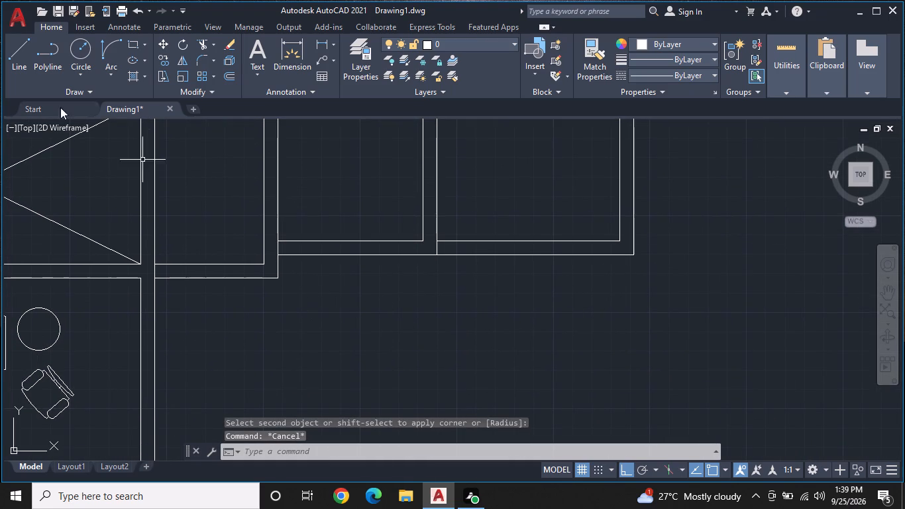
click(15, 41)
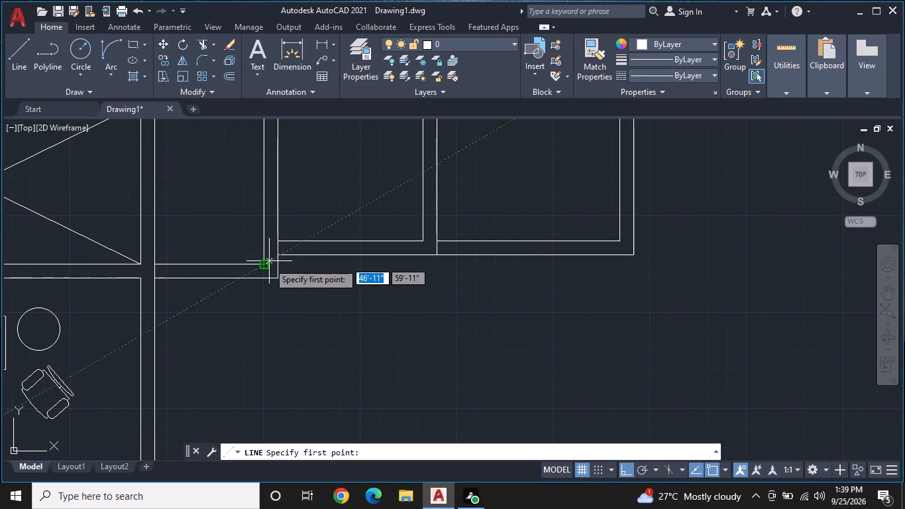
scroll(266, 260, up, 2)
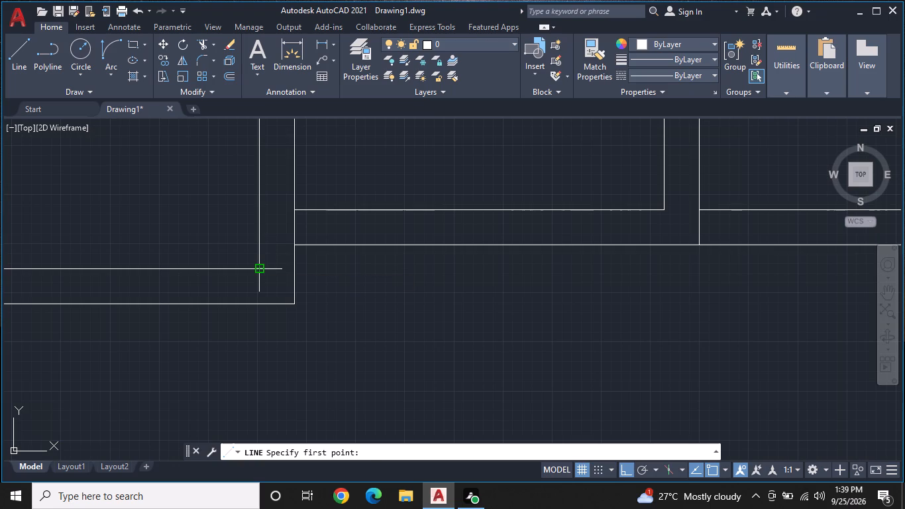
click(257, 266)
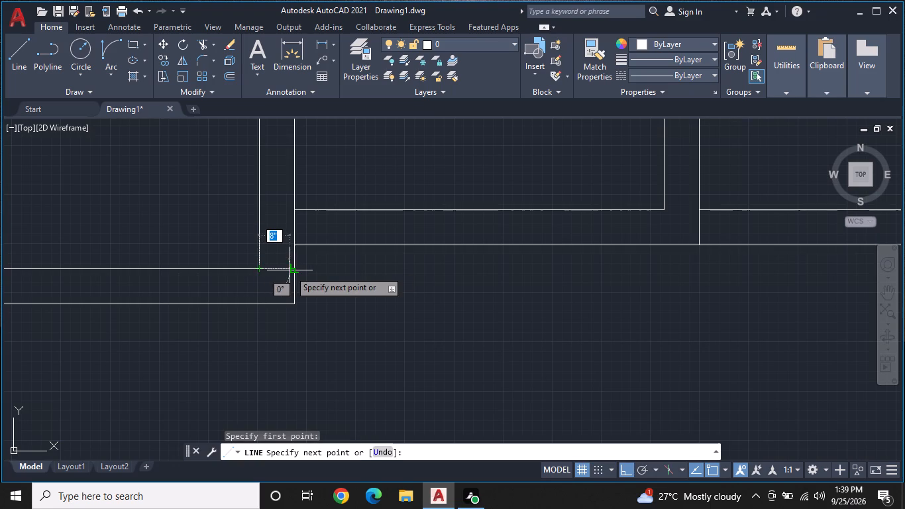
click(295, 270)
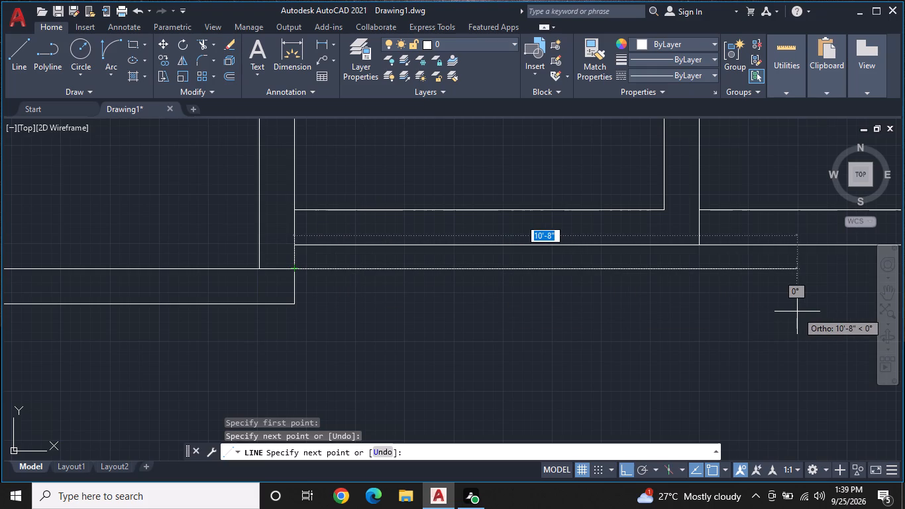
text(18')
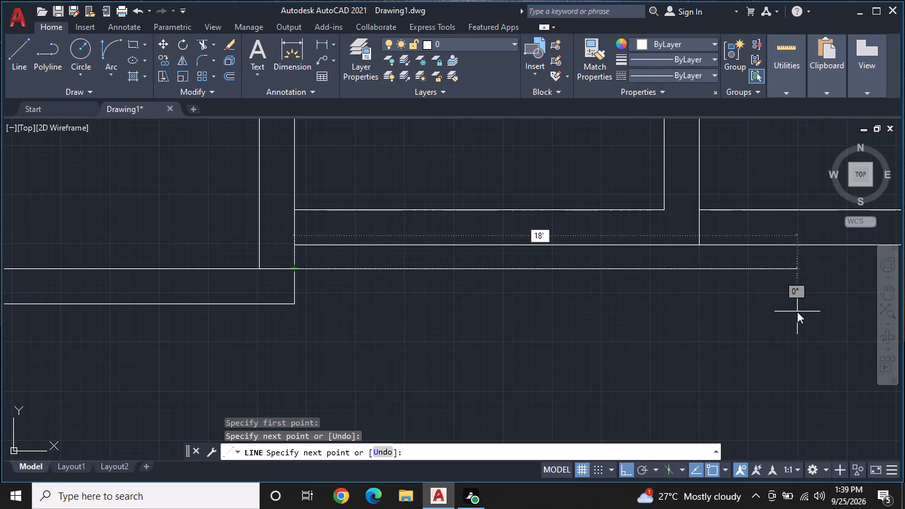
text(1")
key(Return)
scroll(797, 311, down, 2)
middle_drag(796, 311, 591, 302)
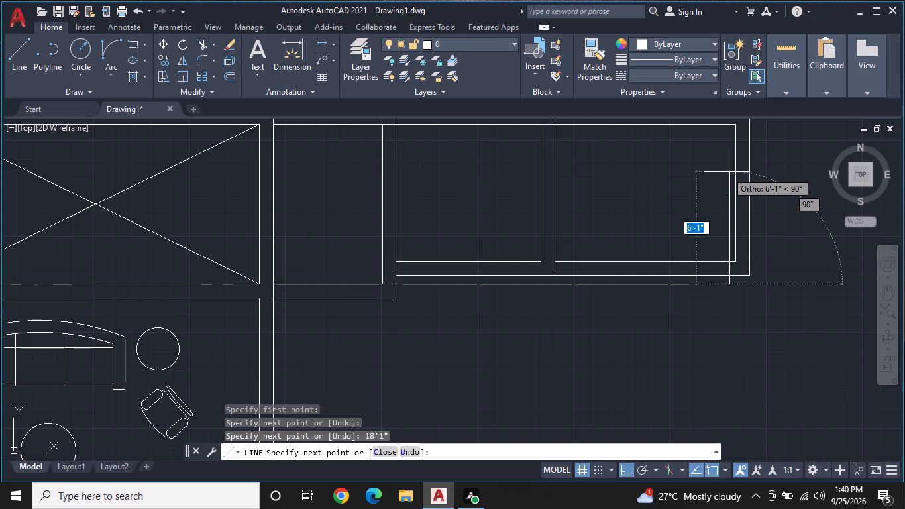
scroll(727, 172, down, 1)
middle_drag(619, 217, 641, 219)
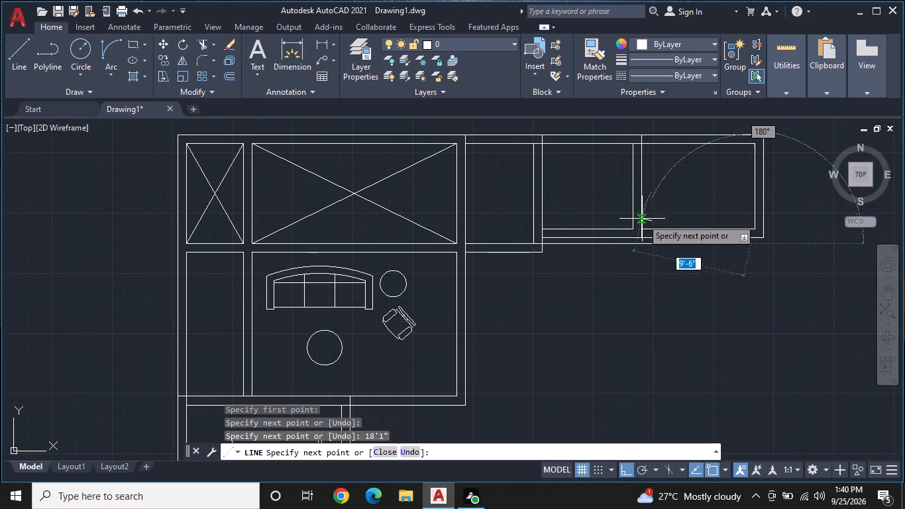
scroll(765, 268, up, 2)
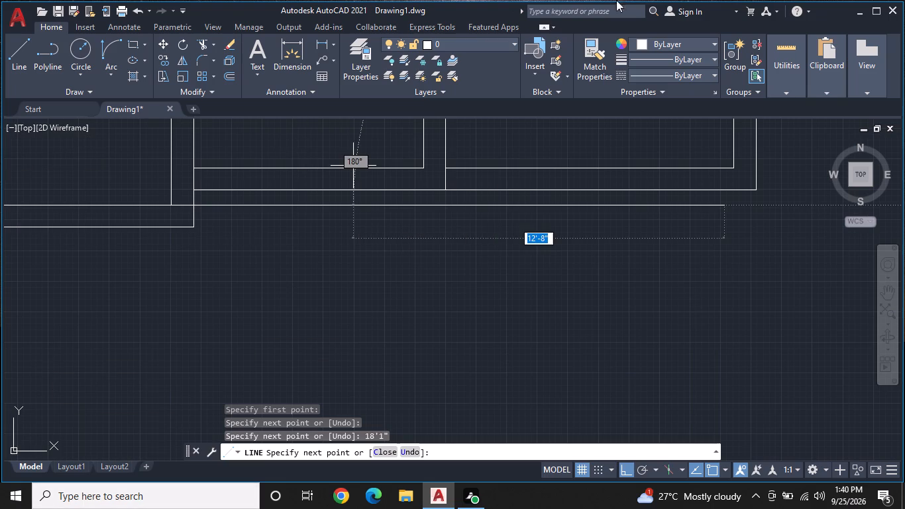
middle_drag(774, 221, 765, 223)
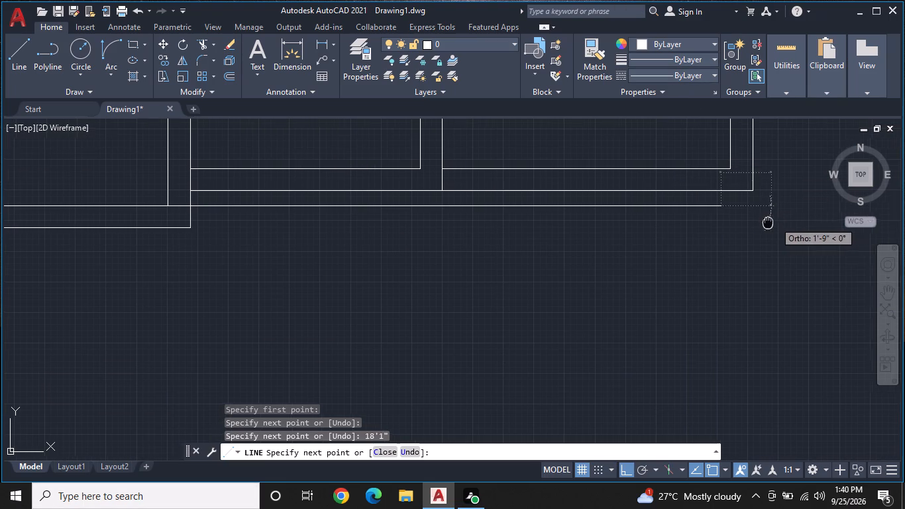
middle_drag(765, 223, 624, 205)
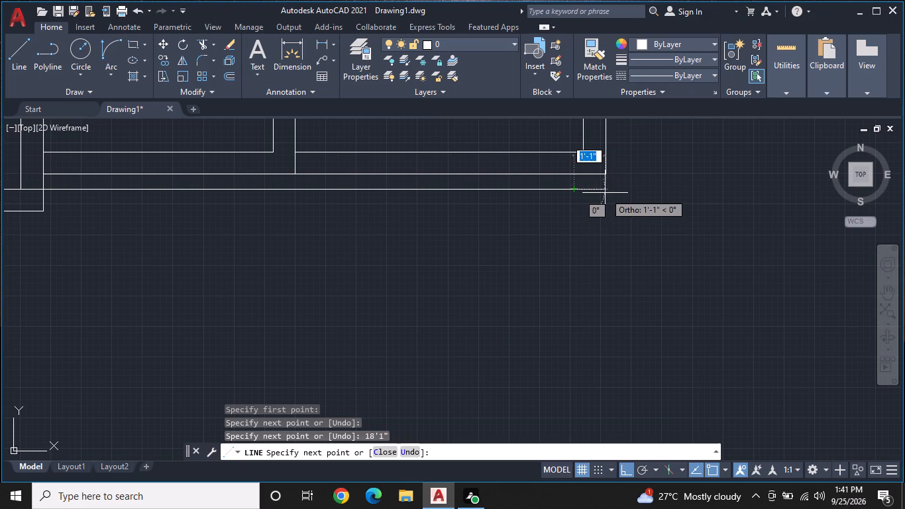
key(Escape)
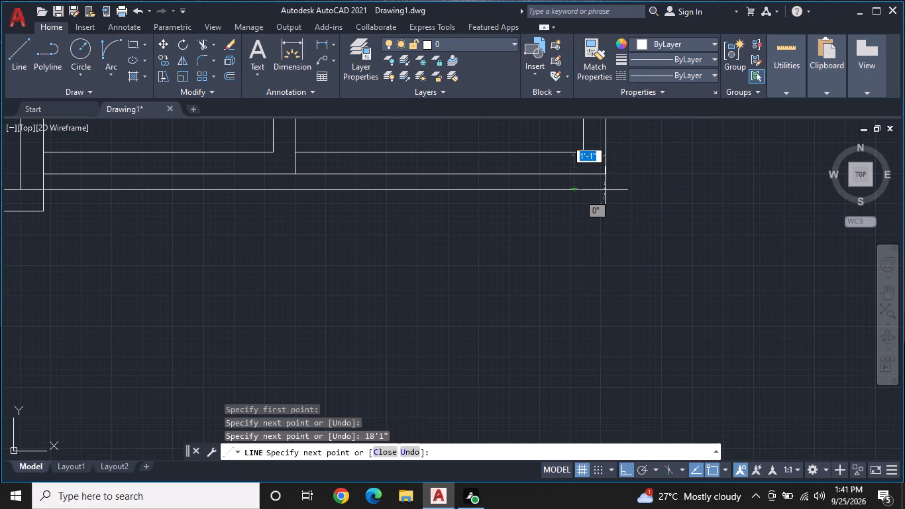
Draw a line from the large crossed room's lower-right inner corner 1'1" left, then straight up to the outermost upper wall line.
middle_drag(419, 172, 627, 272)
scroll(0, 508, down, 1)
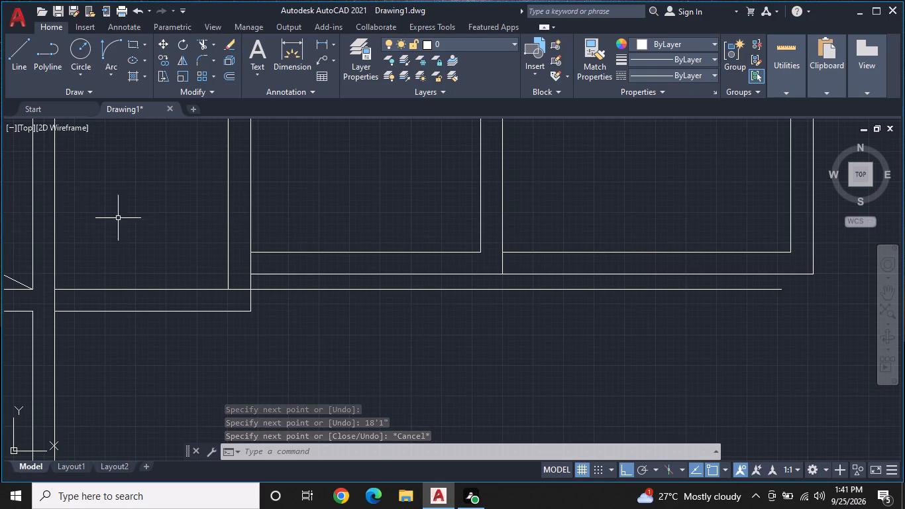
scroll(136, 225, down, 2)
middle_drag(162, 239, 458, 290)
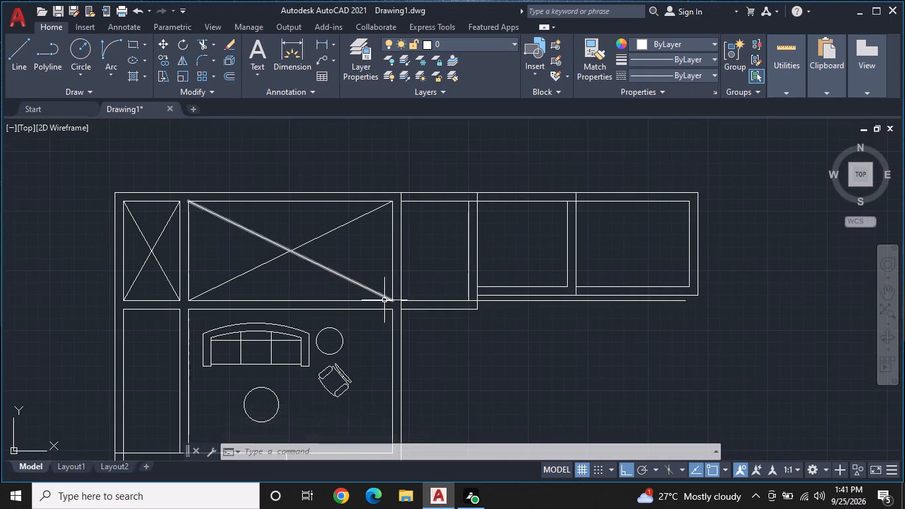
middle_drag(398, 282, 444, 233)
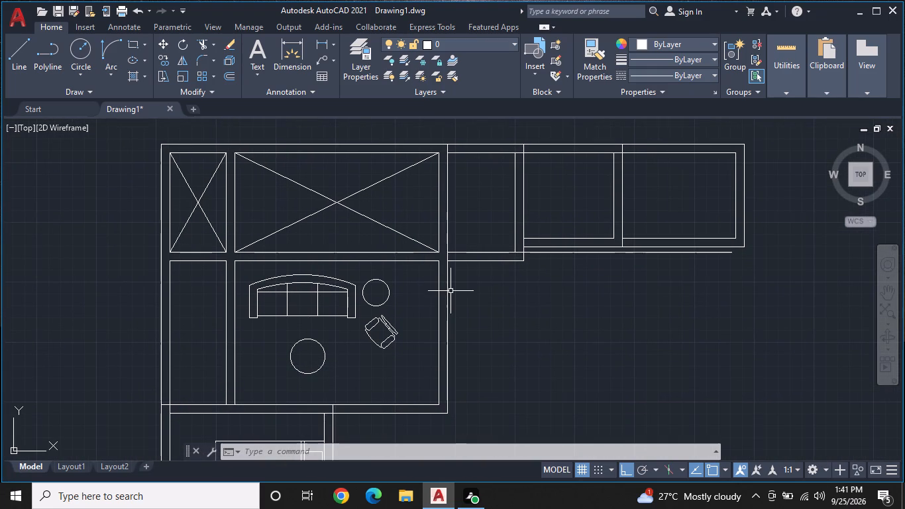
scroll(432, 282, up, 1)
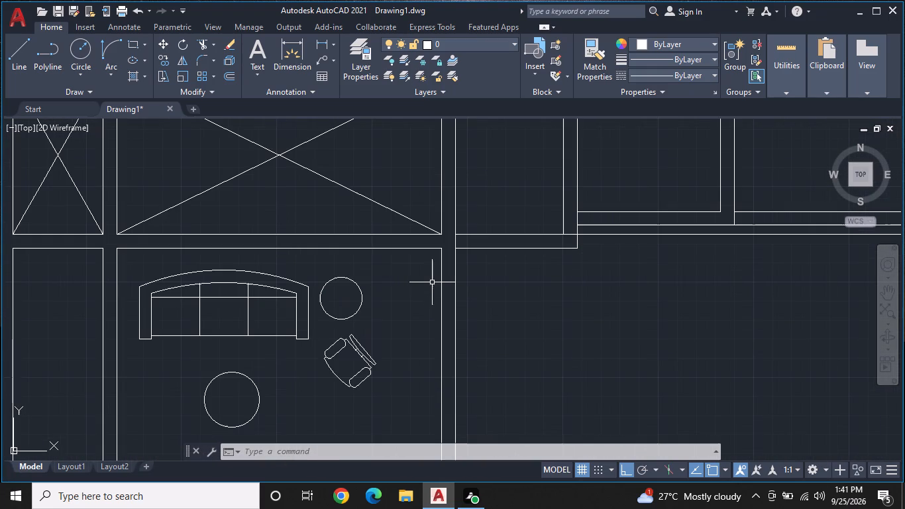
scroll(432, 282, down, 1)
key(t)
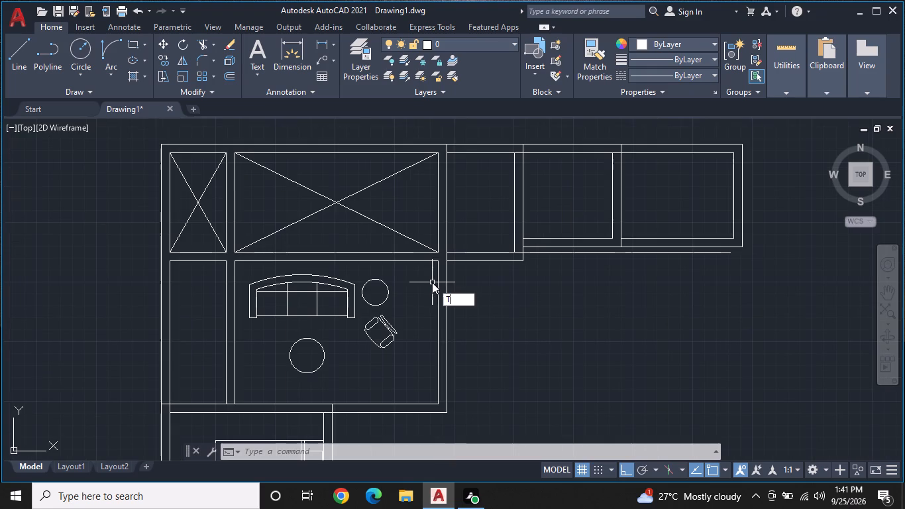
key(Escape)
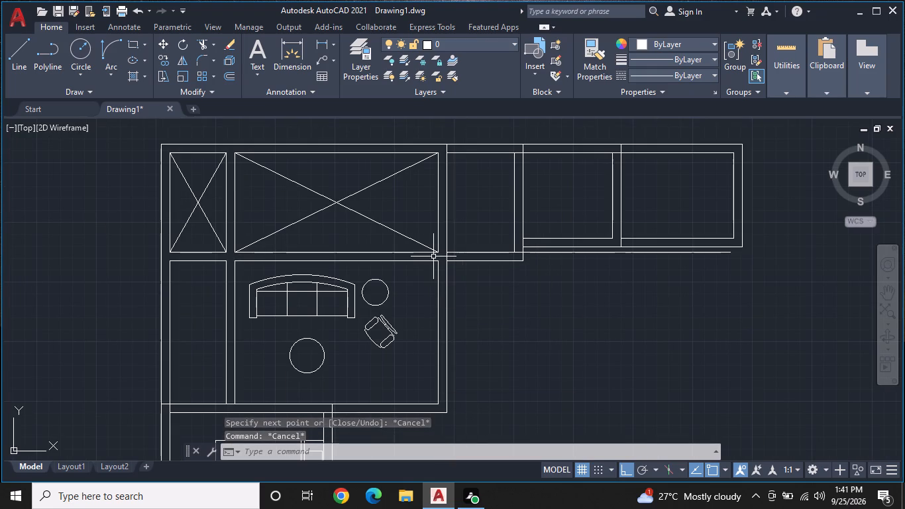
scroll(433, 256, up, 2)
text(L)
key(space)
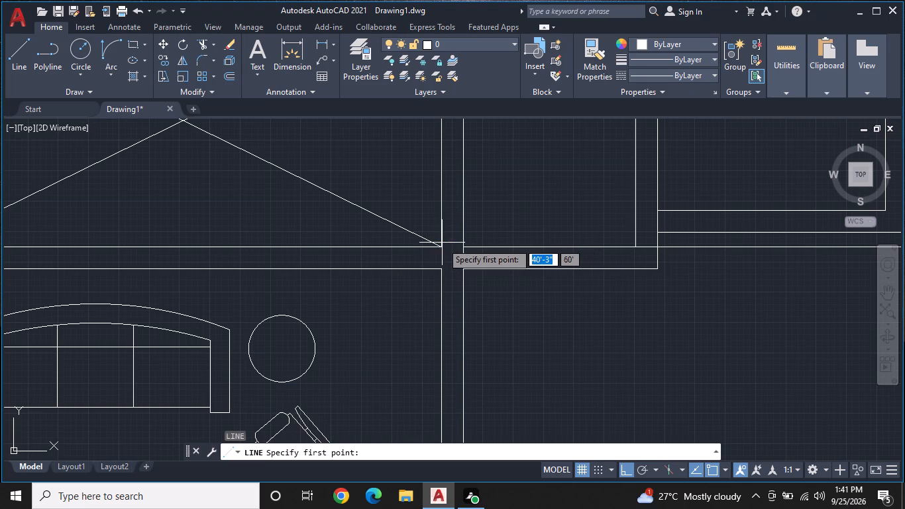
click(441, 245)
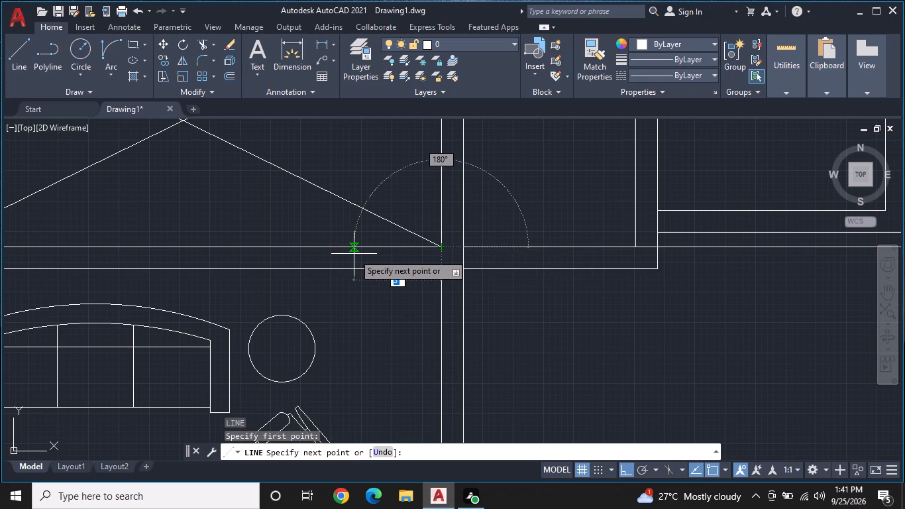
text(1'1")
key(Return)
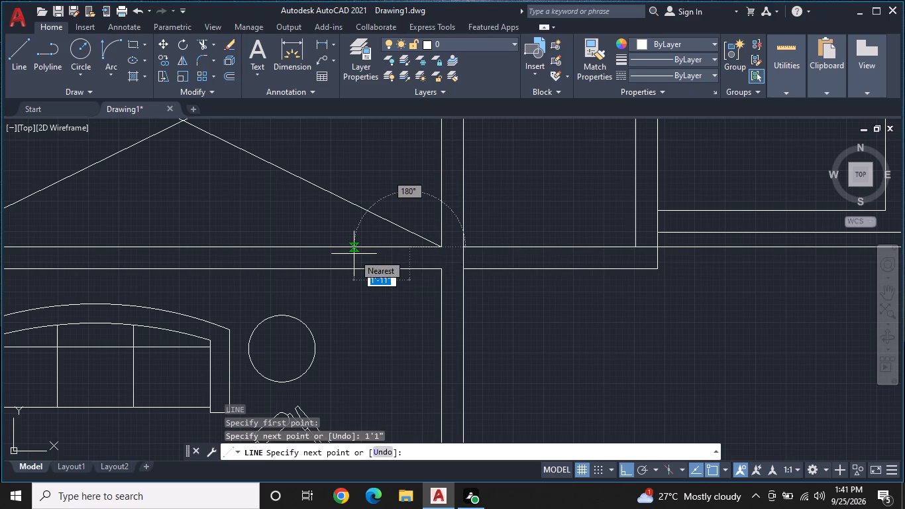
middle_drag(409, 190, 411, 242)
scroll(411, 242, down, 1)
middle_drag(412, 242, 418, 281)
scroll(425, 148, up, 2)
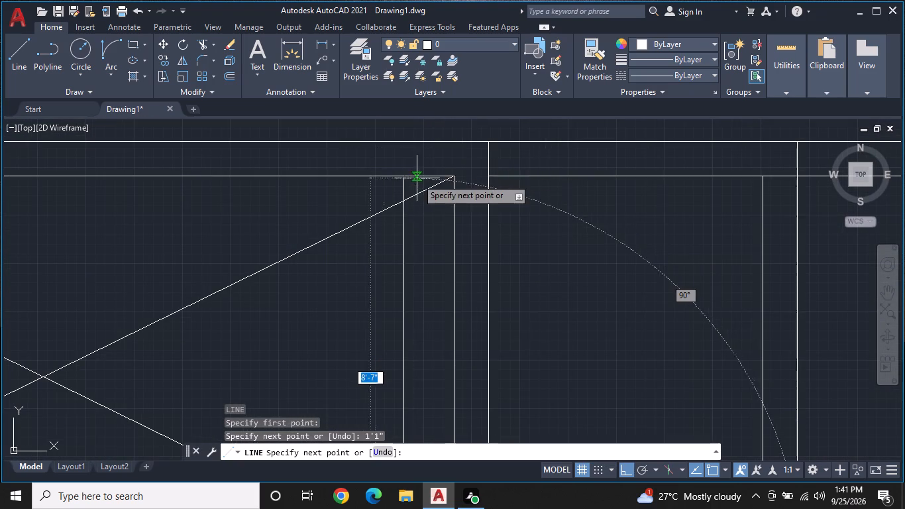
click(403, 138)
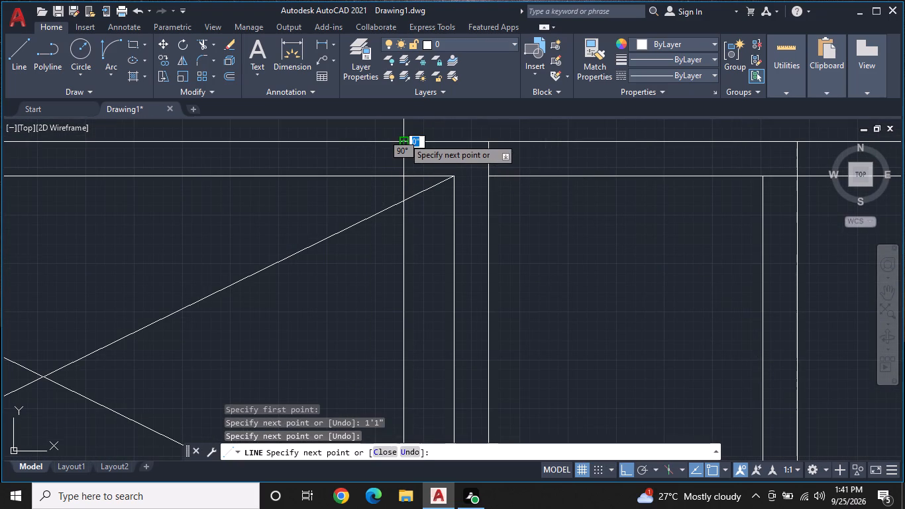
key(Escape)
Trim the large crossed room's old right wall line, diagonal ends and upper and lower wall lines beyond the new vertical line.
scroll(437, 205, down, 1)
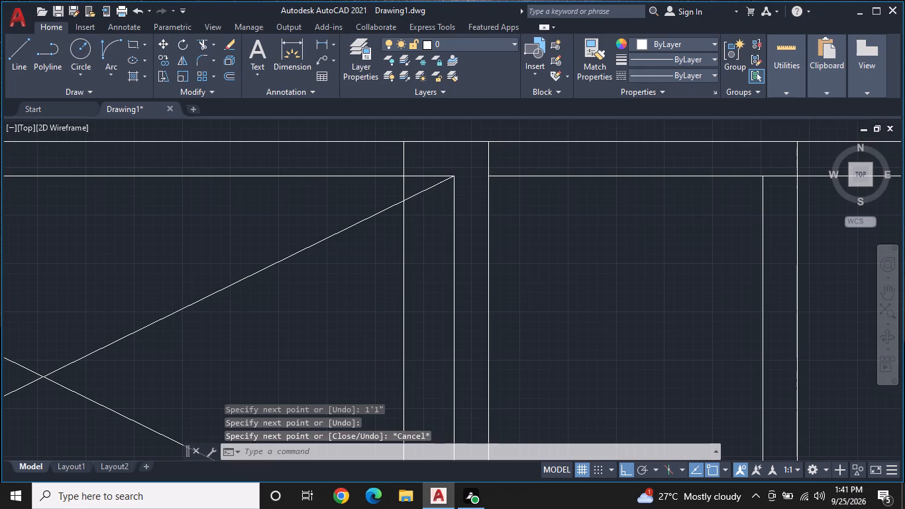
scroll(437, 205, down, 1)
middle_drag(437, 205, 436, 191)
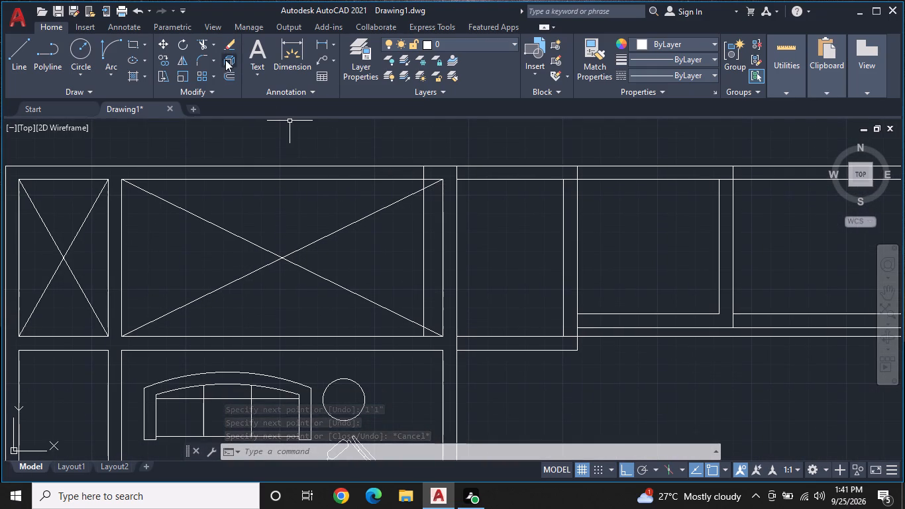
click(204, 45)
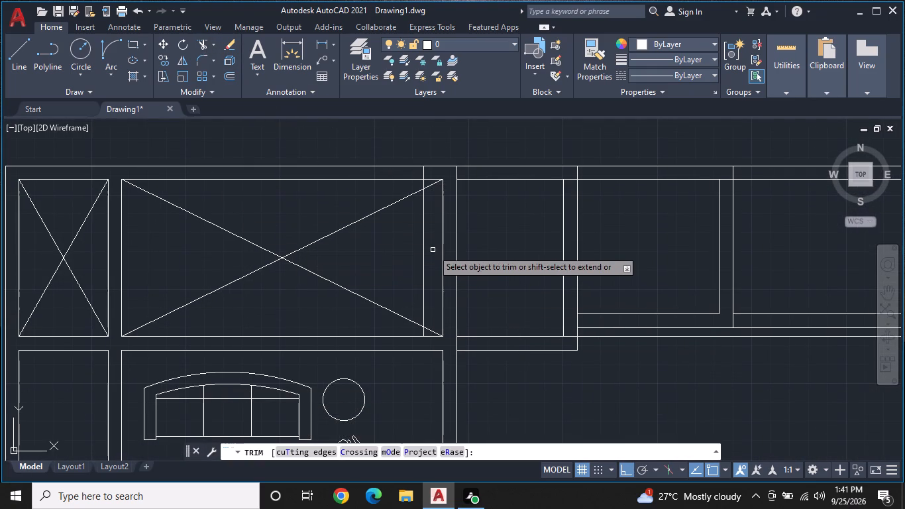
click(443, 238)
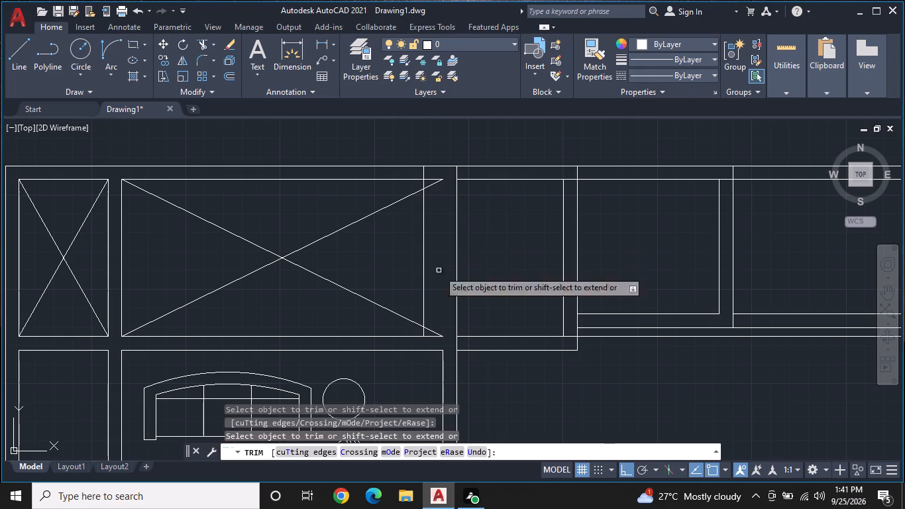
click(436, 333)
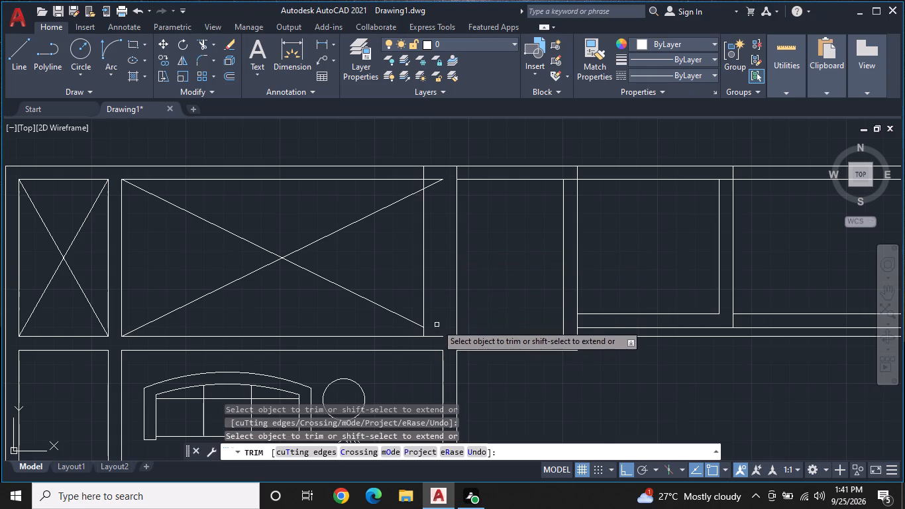
click(435, 184)
click(435, 180)
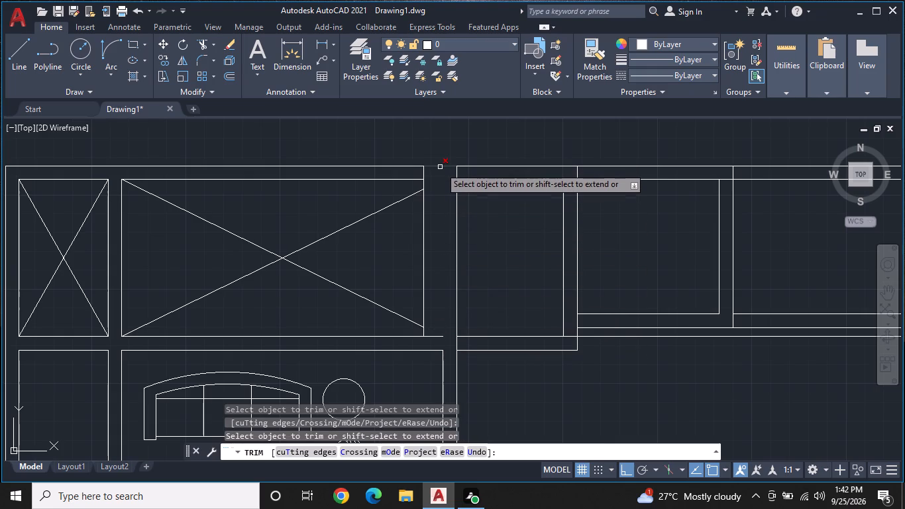
click(440, 168)
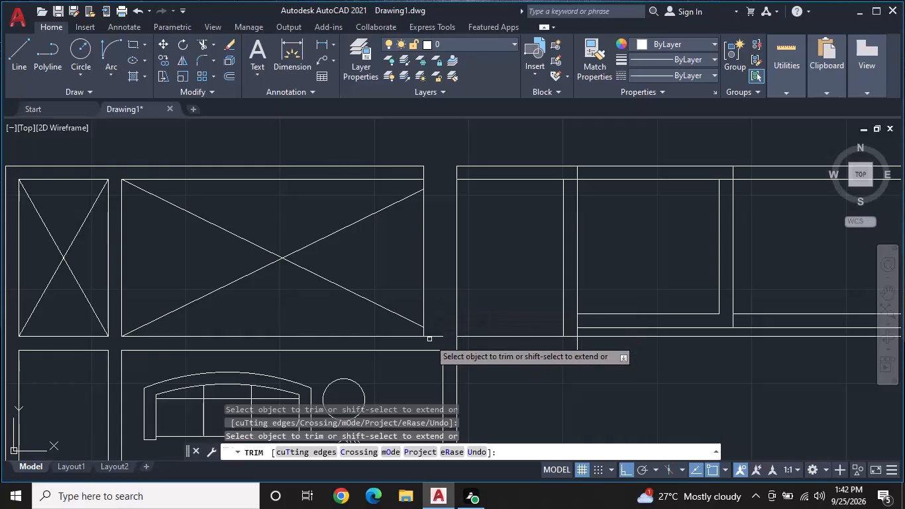
click(436, 336)
click(441, 335)
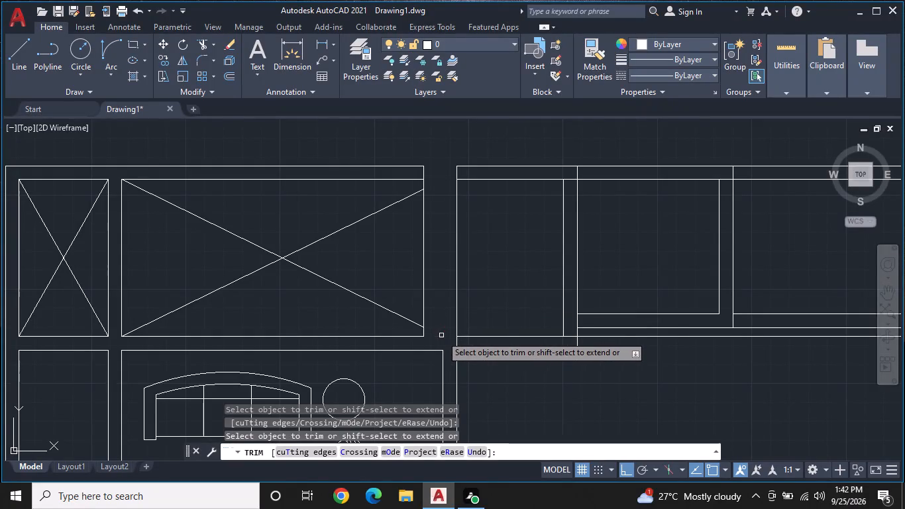
Trim away both vertical lines of the furnished room's right-hand wall below the large crossed room.
scroll(441, 335, down, 2)
middle_drag(442, 333, 451, 253)
scroll(463, 286, up, 2)
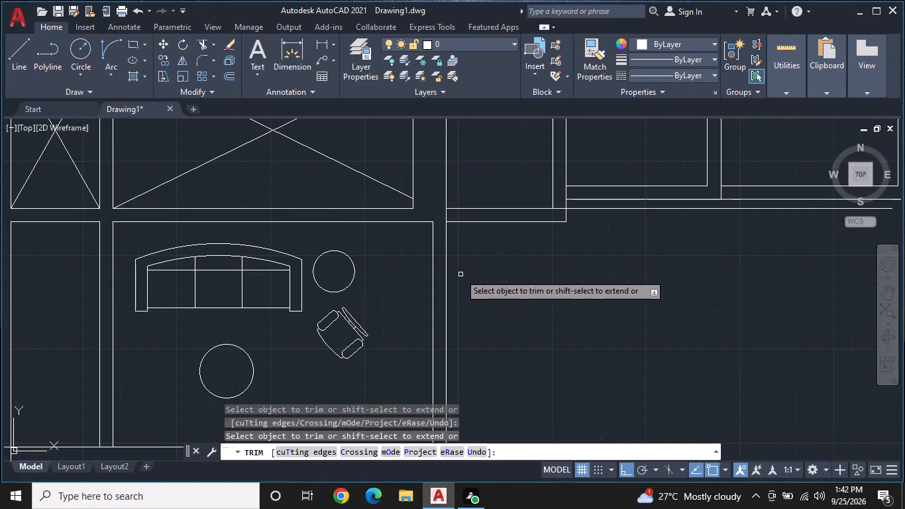
click(447, 244)
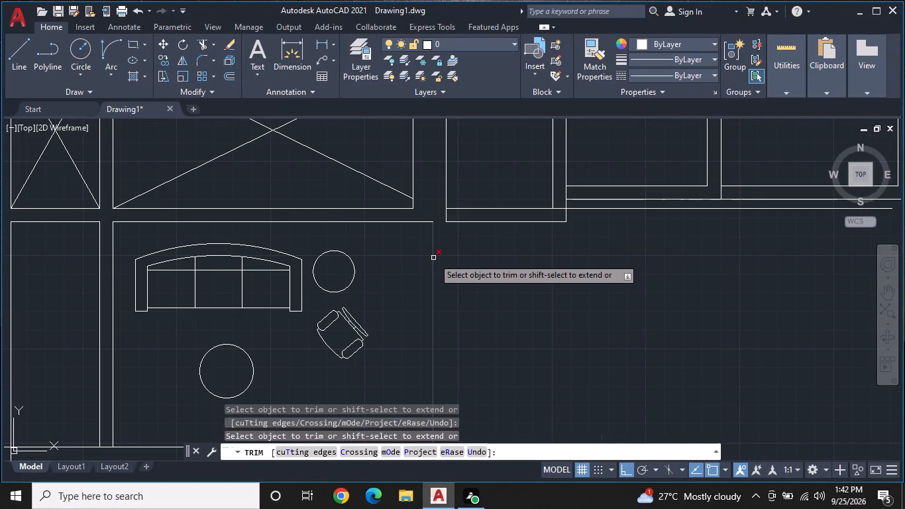
click(433, 258)
key(Escape)
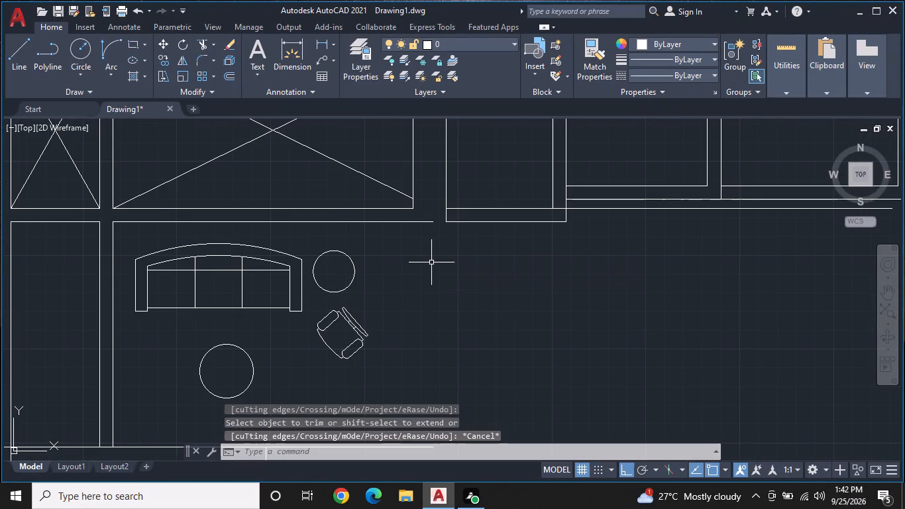
Extend the large crossed room's new right-hand line down to the furnished room's upper wall line.
text(EX)
key(space)
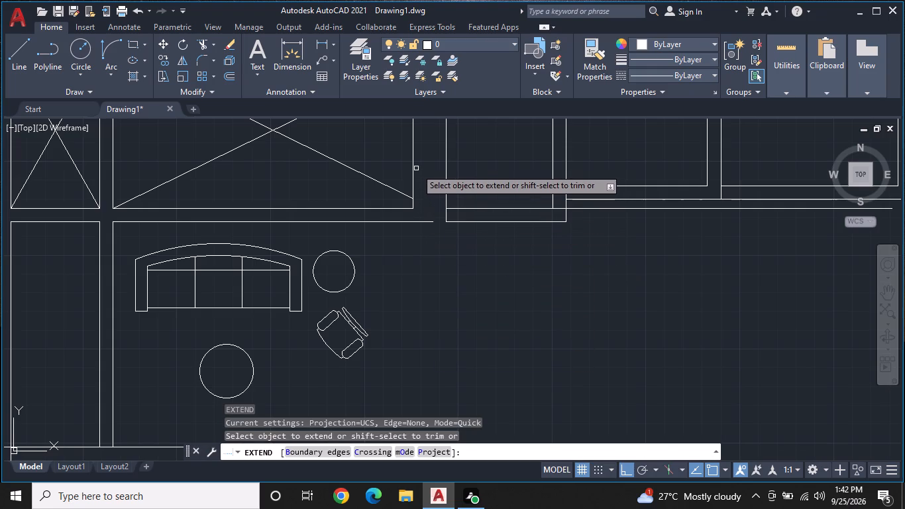
click(414, 164)
key(Escape)
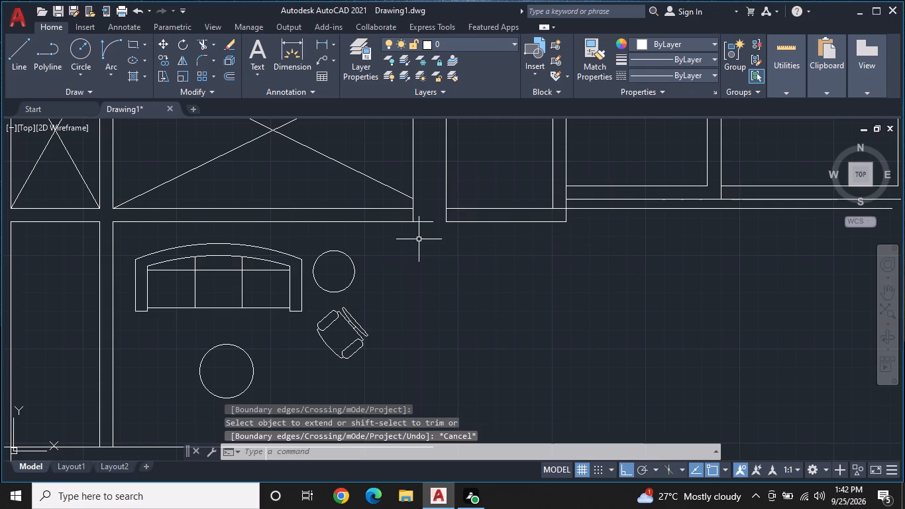
Trim the stub of the furnished room's upper wall line that projects past the extended vertical line.
key(t)
text(R)
key(space)
click(424, 223)
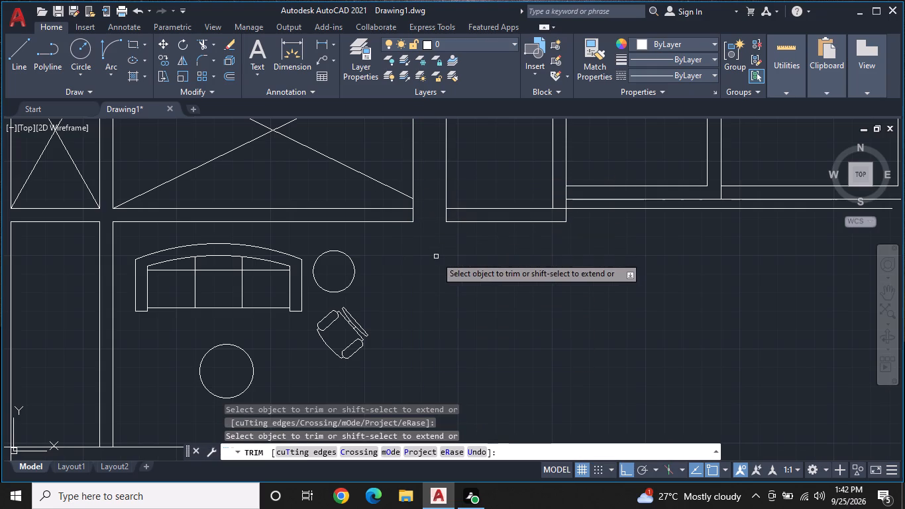
scroll(436, 256, down, 2)
middle_drag(439, 258, 447, 287)
scroll(447, 287, up, 1)
key(Escape)
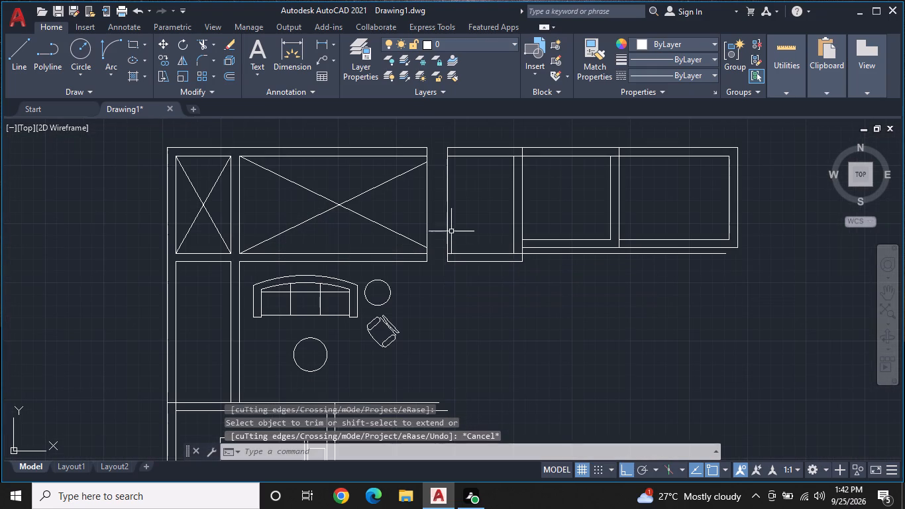
Move the three adjoining rooms from their lower-left outer corner to the lower end of the large crossed room's right-hand line.
click(441, 140)
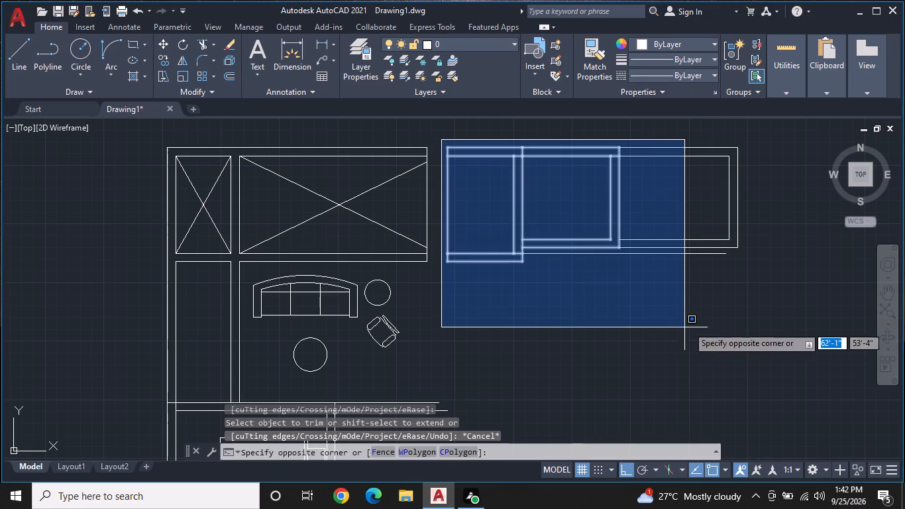
click(753, 310)
right_click(626, 323)
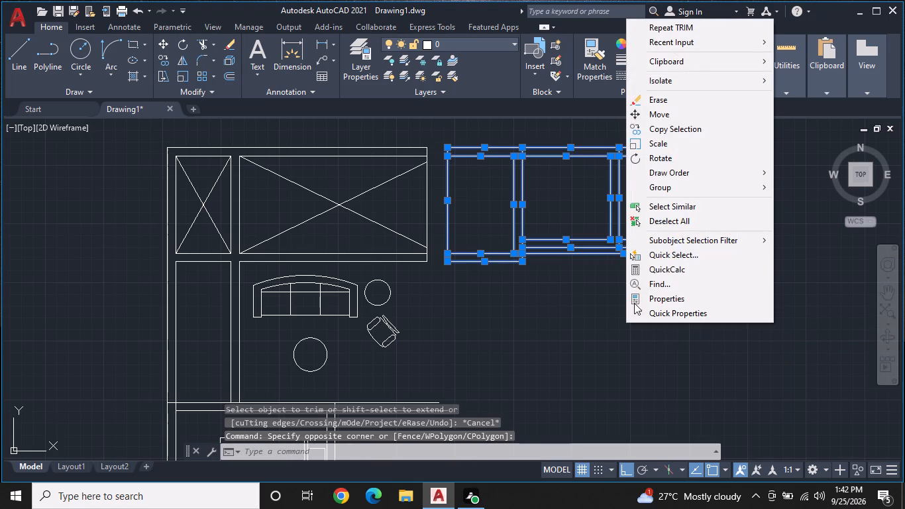
click(673, 120)
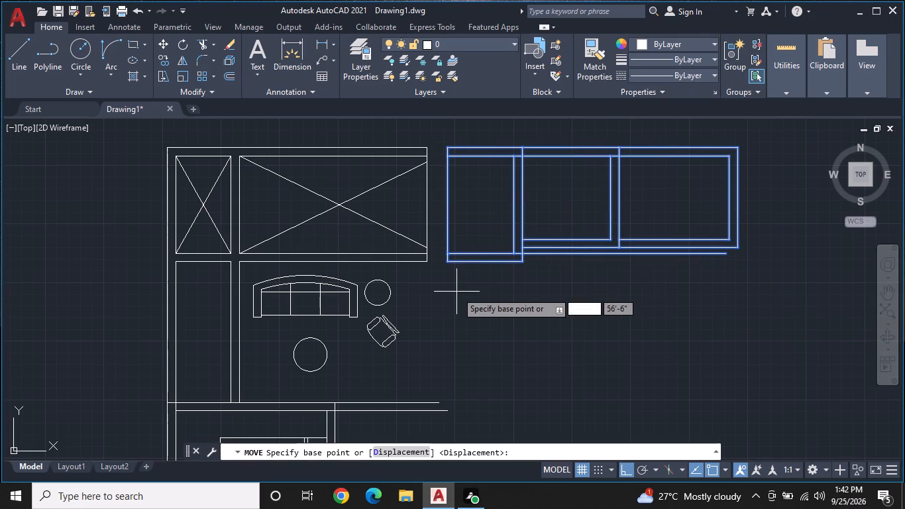
scroll(456, 292, up, 1)
middle_drag(450, 271, 527, 374)
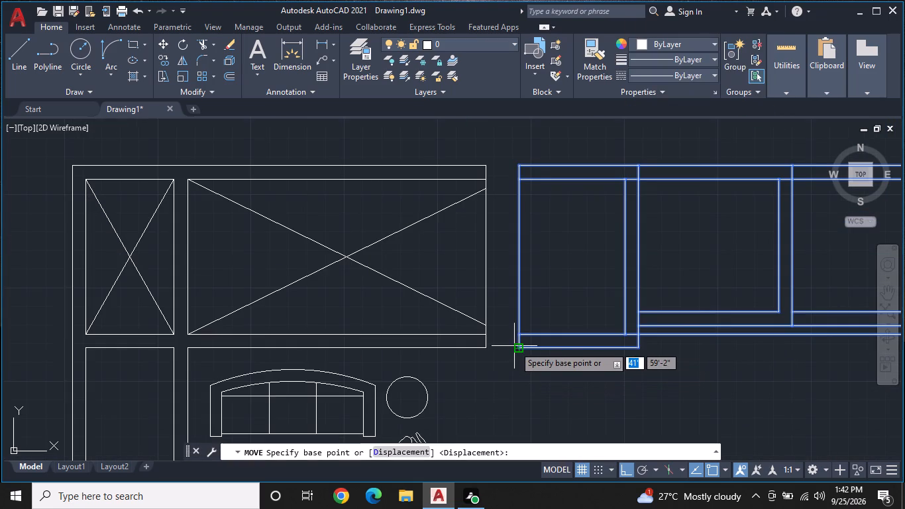
click(517, 352)
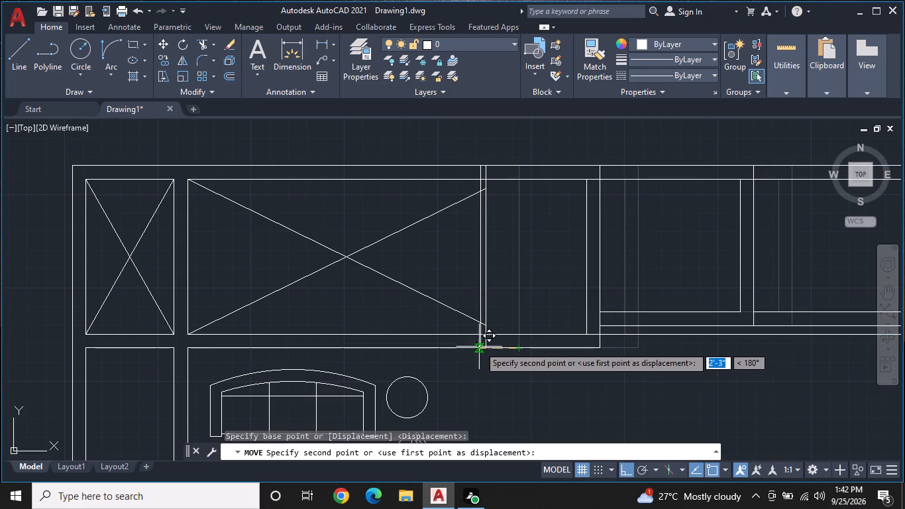
click(489, 347)
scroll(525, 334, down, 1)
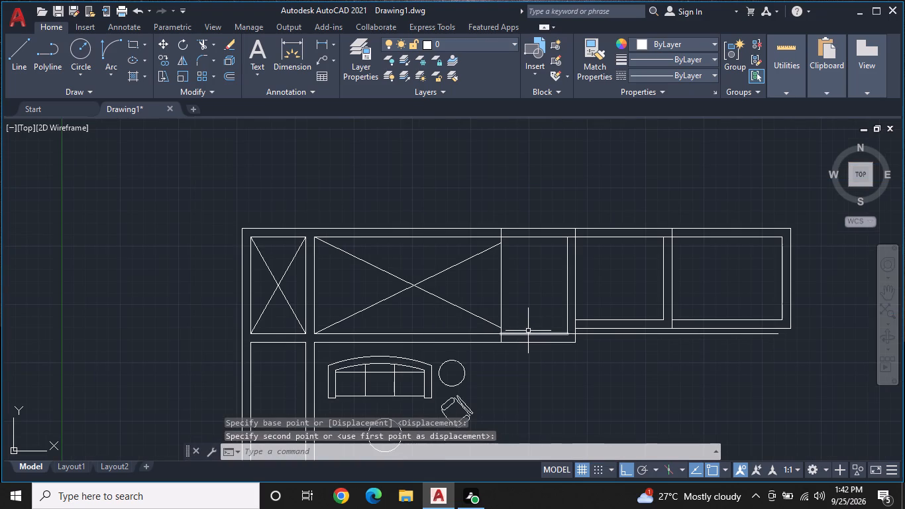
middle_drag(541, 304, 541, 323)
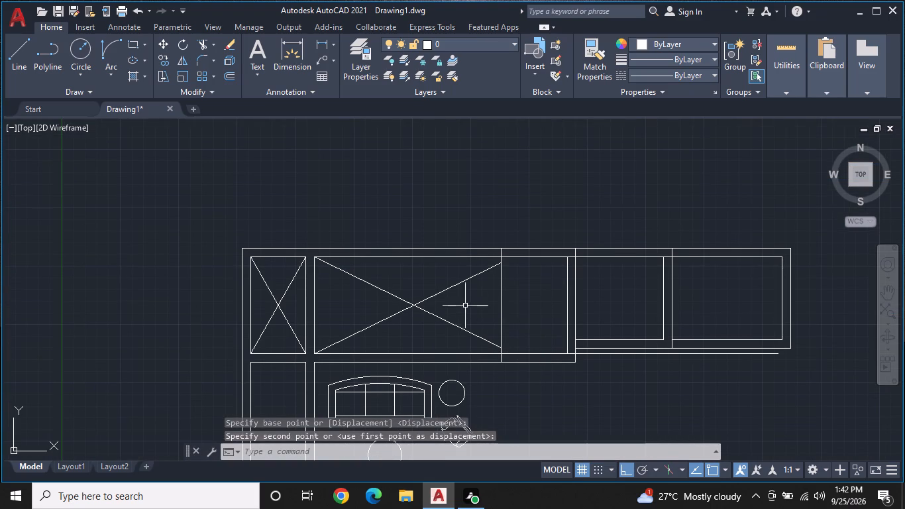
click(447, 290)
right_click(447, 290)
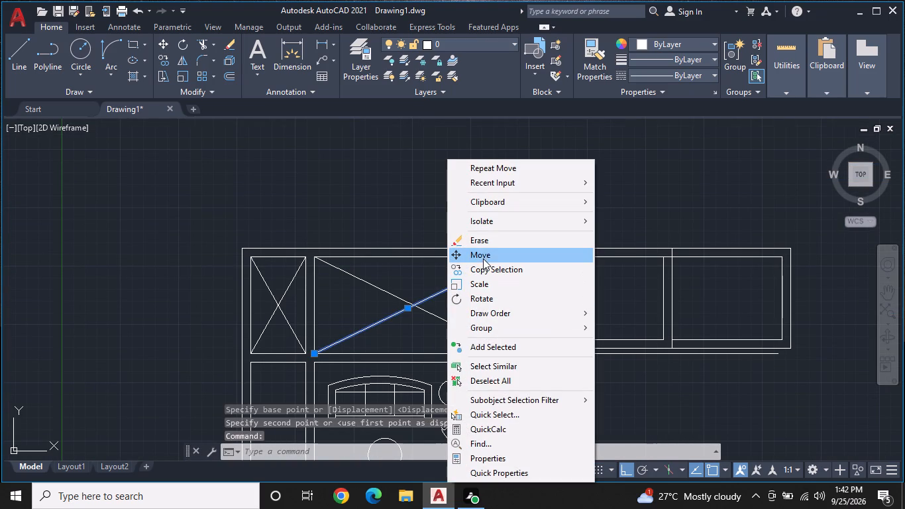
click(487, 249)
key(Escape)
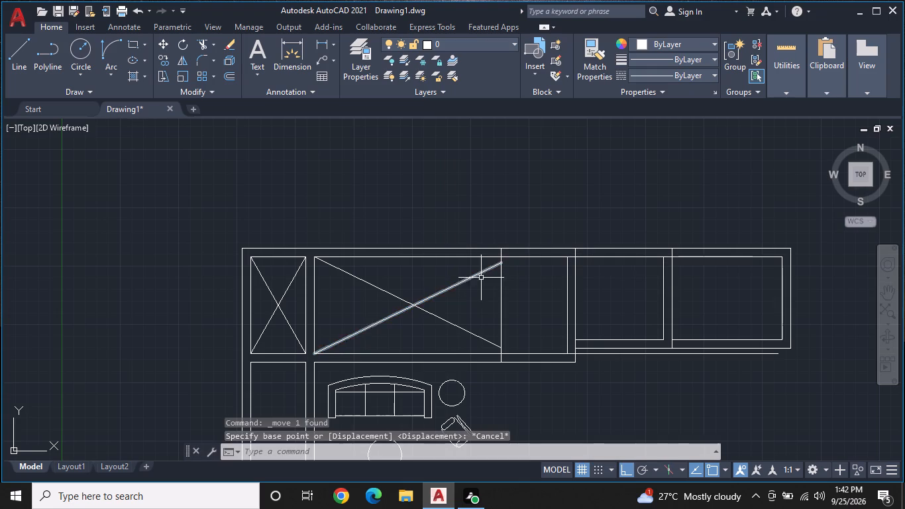
Erase both trimmed diagonals in the large crossed room.
click(443, 312)
click(388, 292)
right_click(388, 292)
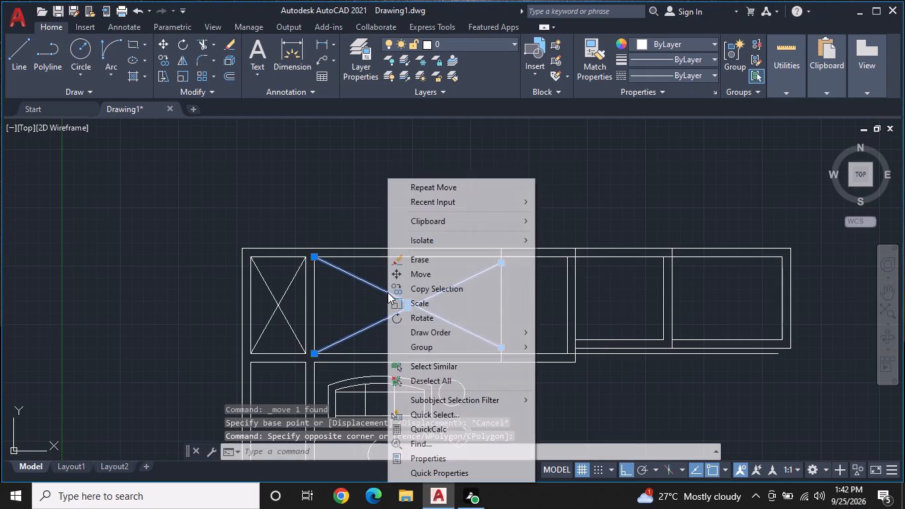
click(426, 256)
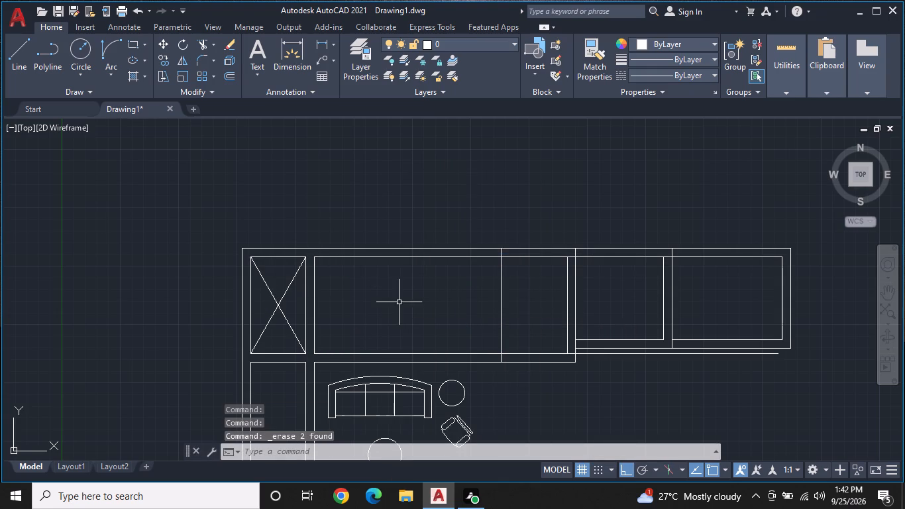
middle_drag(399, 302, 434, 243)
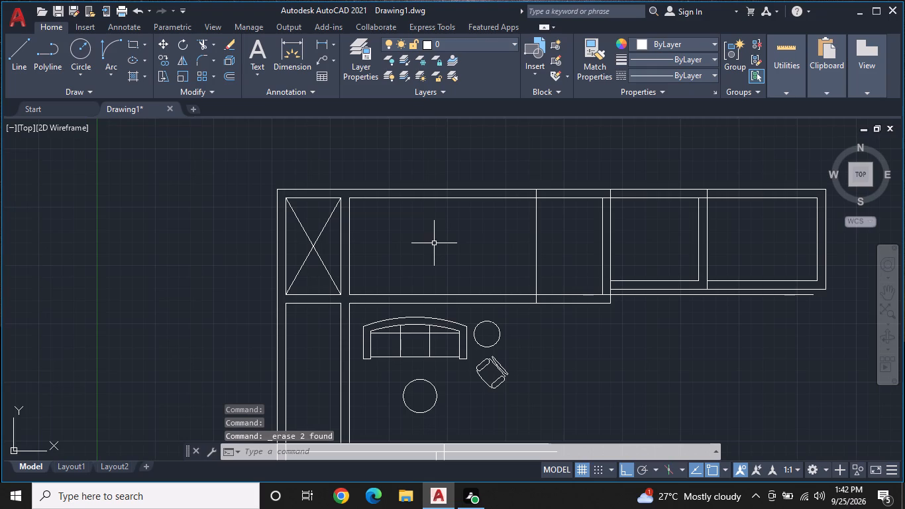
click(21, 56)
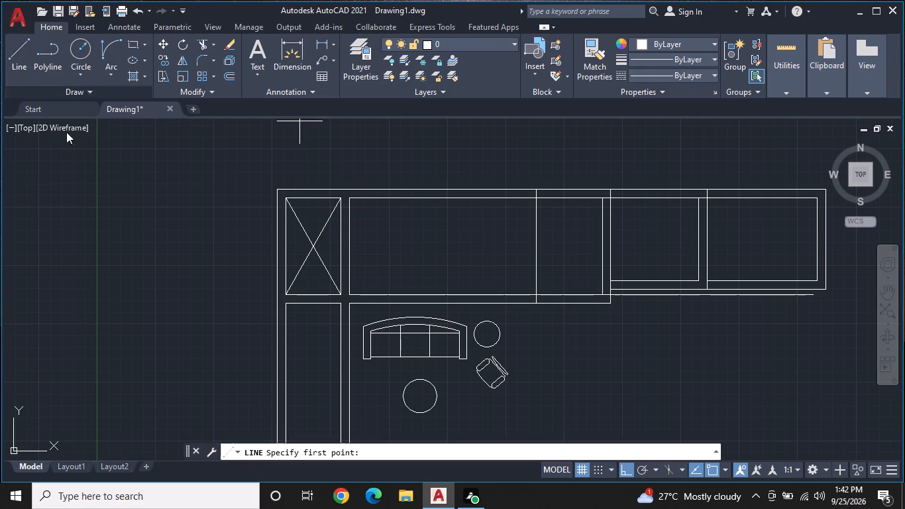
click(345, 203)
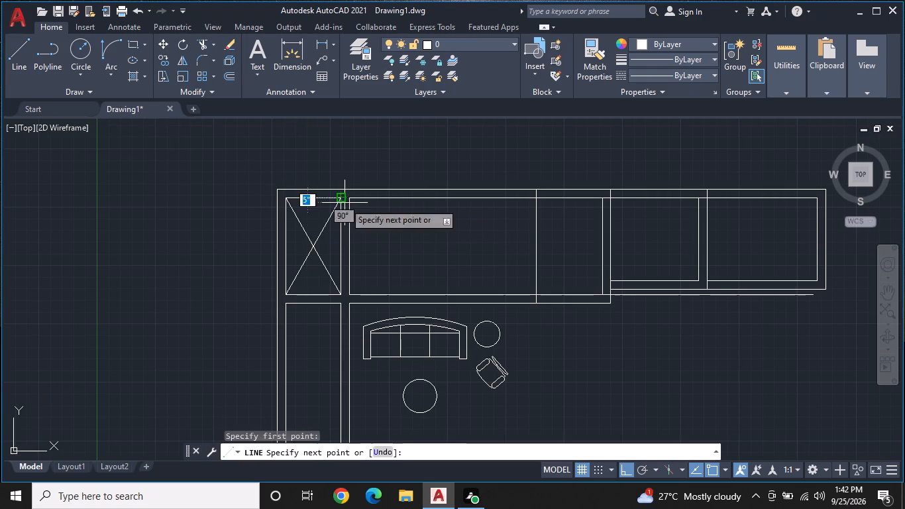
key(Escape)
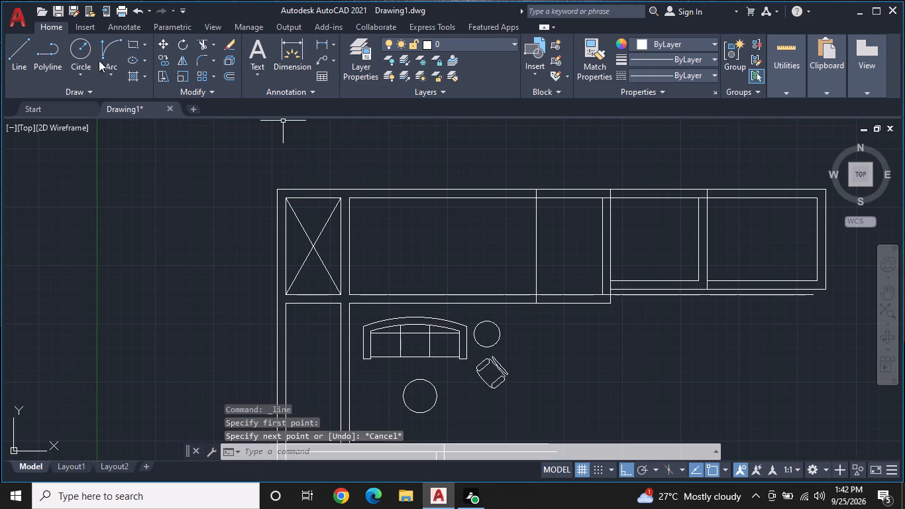
Draw two crossing diagonals between the opposite inner corners of the shortened large room.
click(27, 59)
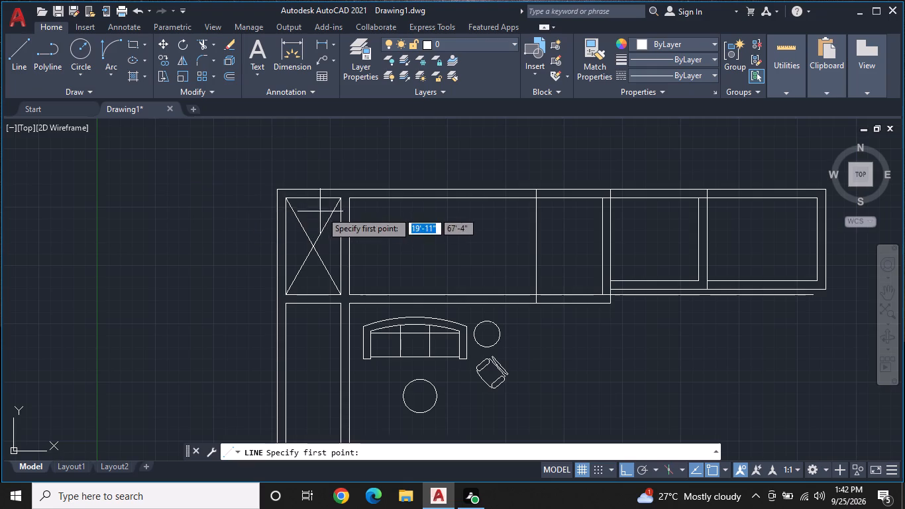
scroll(346, 209, up, 1)
click(350, 190)
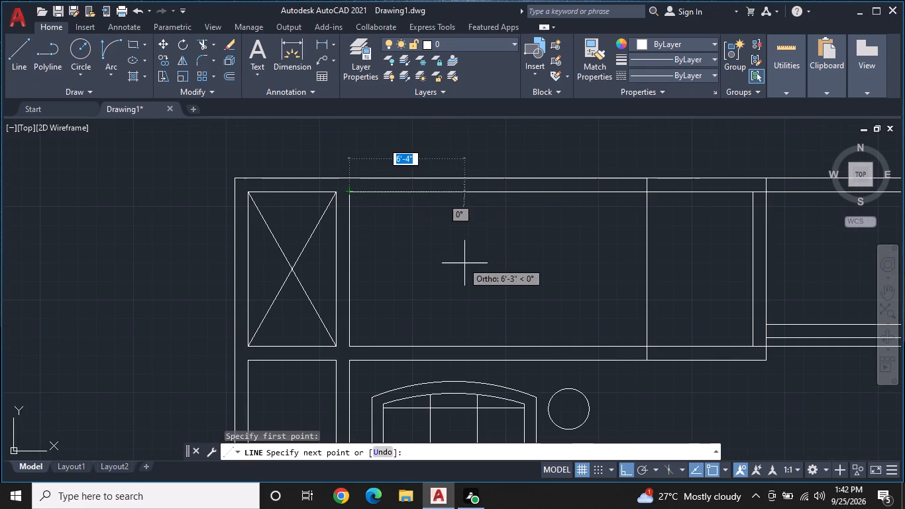
double_click(650, 344)
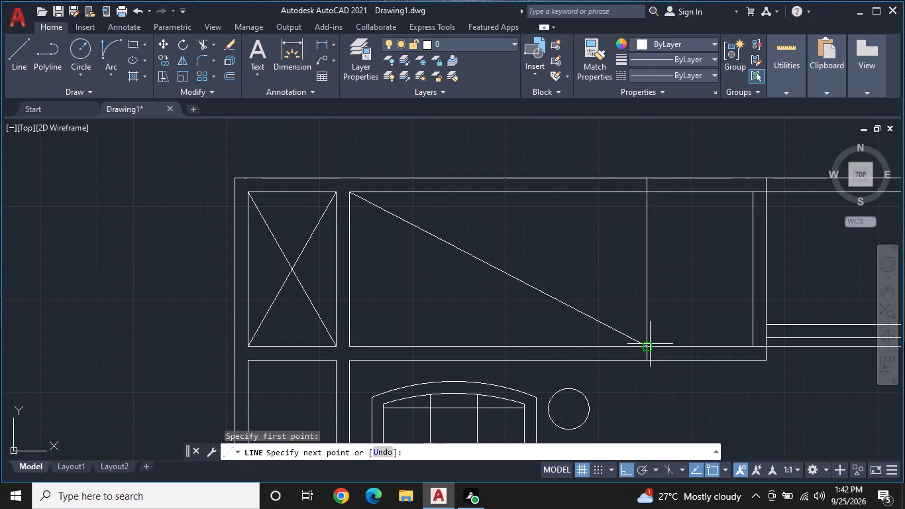
key(space)
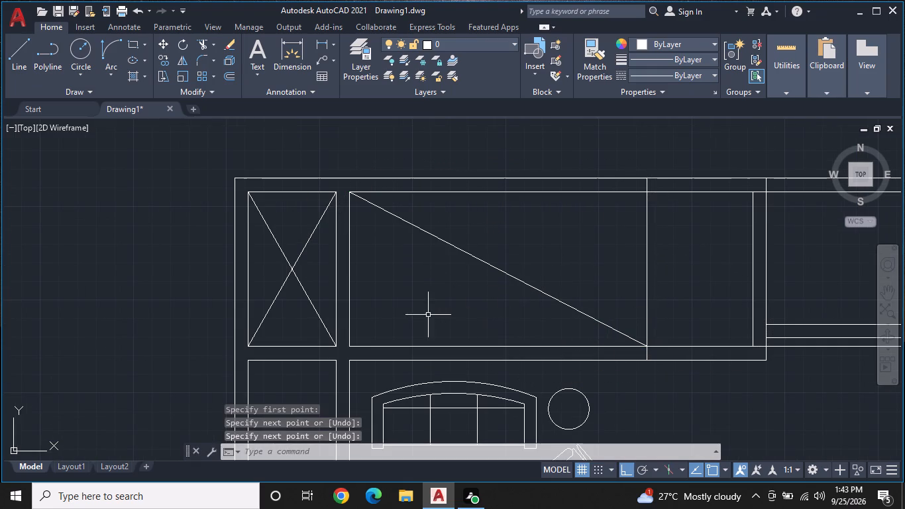
key(space)
click(350, 343)
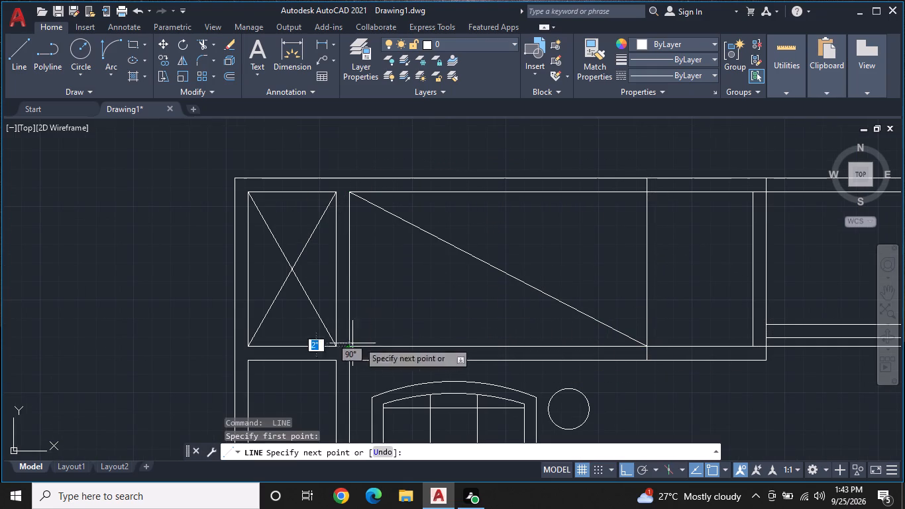
click(649, 192)
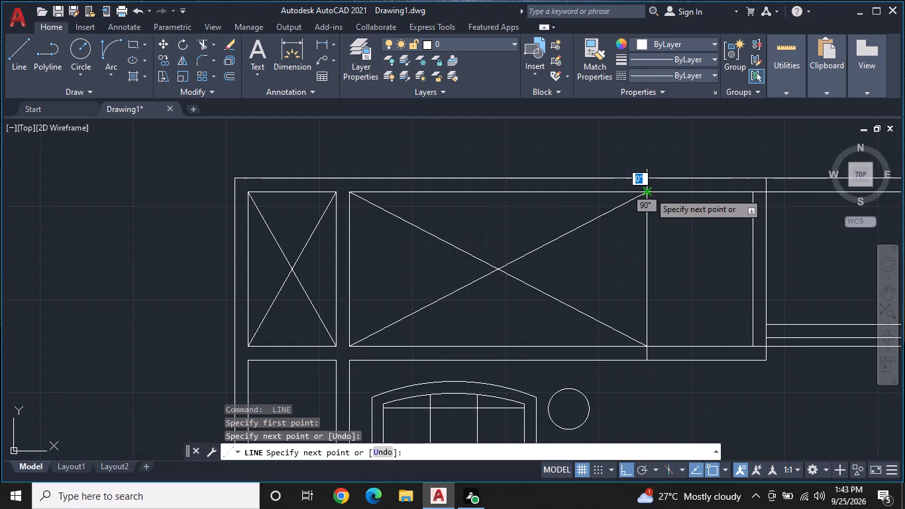
key(Escape)
Examine the overall floor plan, including the crossed rooms, the furnished room and the adjoining rooms.
scroll(649, 209, down, 1)
middle_drag(647, 254, 550, 201)
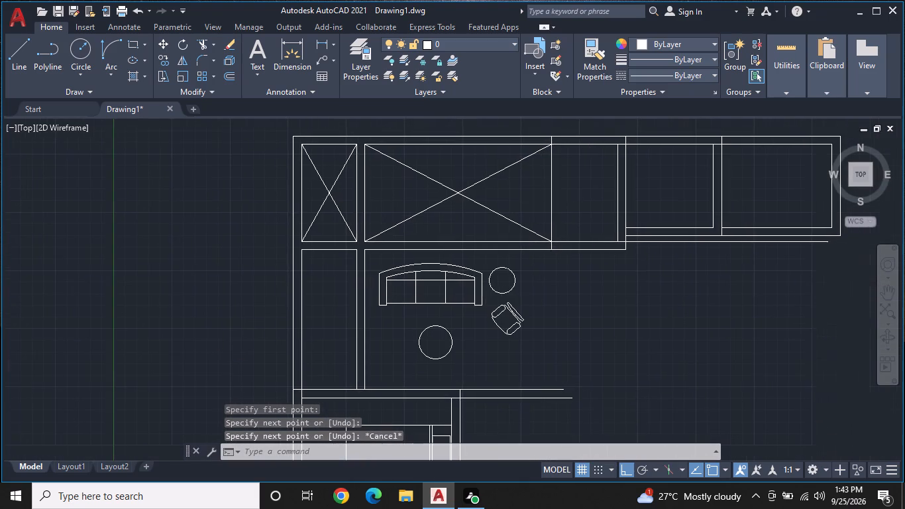
scroll(550, 201, down, 1)
middle_drag(556, 279, 572, 268)
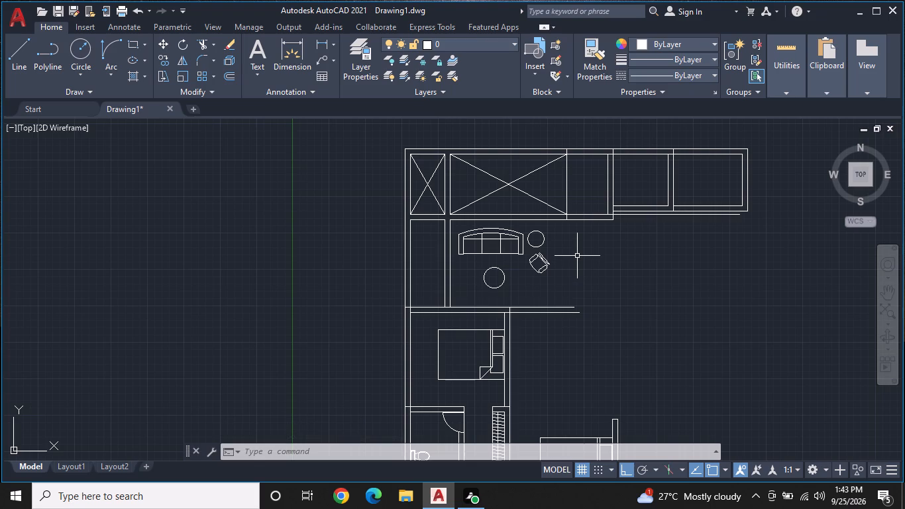
scroll(580, 248, down, 2)
scroll(589, 267, up, 1)
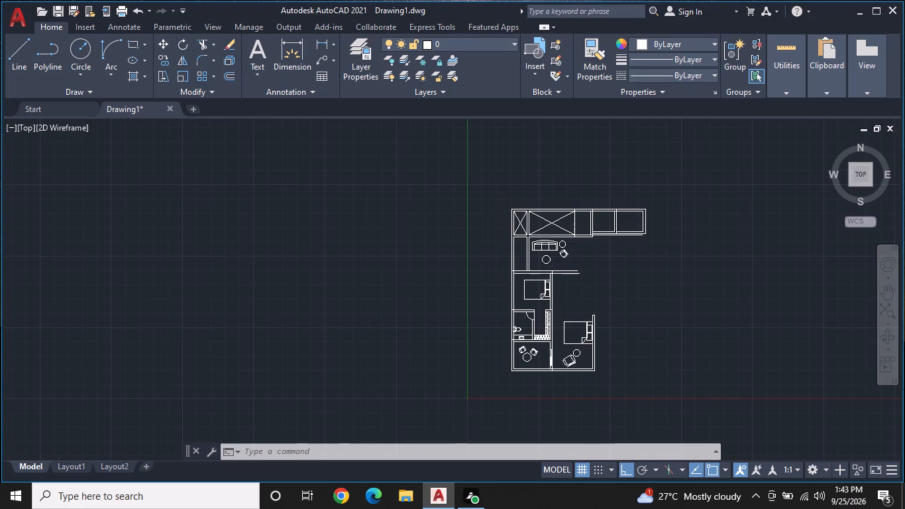
scroll(589, 267, up, 1)
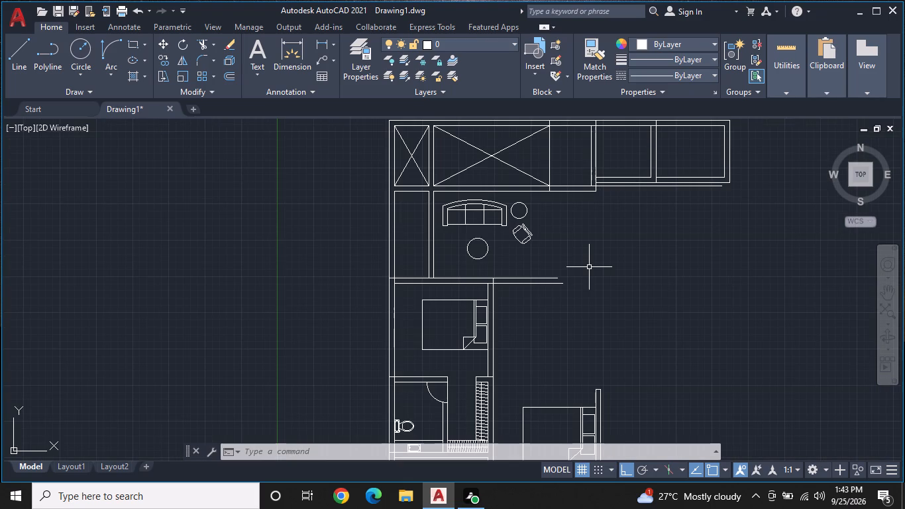
scroll(589, 267, down, 1)
scroll(589, 267, up, 1)
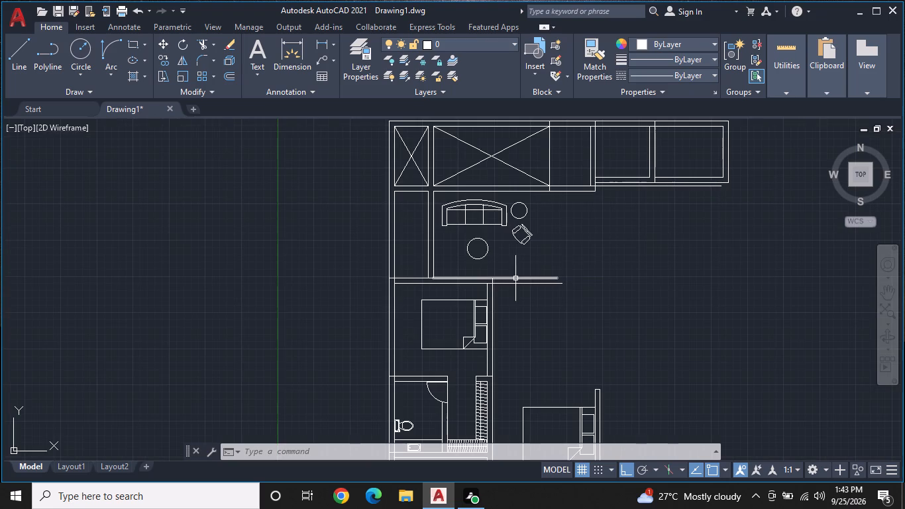
scroll(552, 253, up, 1)
middle_drag(553, 251, 532, 288)
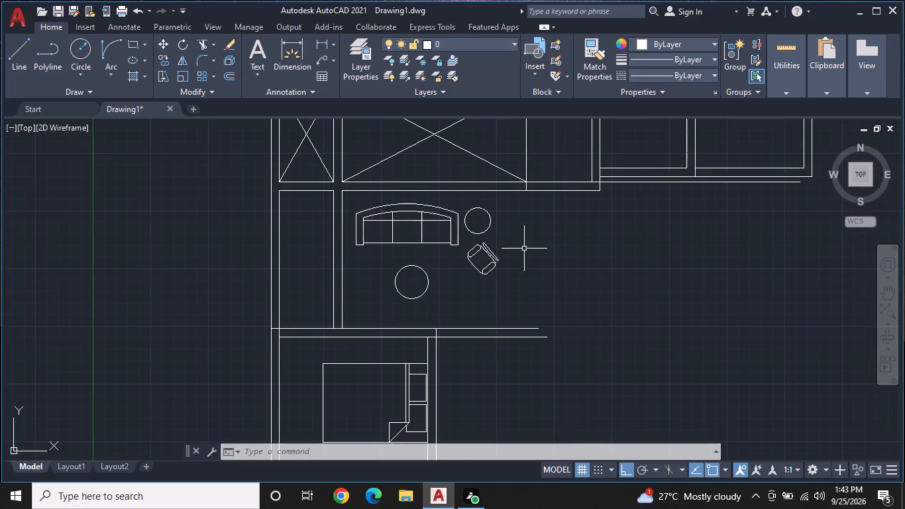
scroll(524, 197, down, 2)
scroll(523, 193, up, 2)
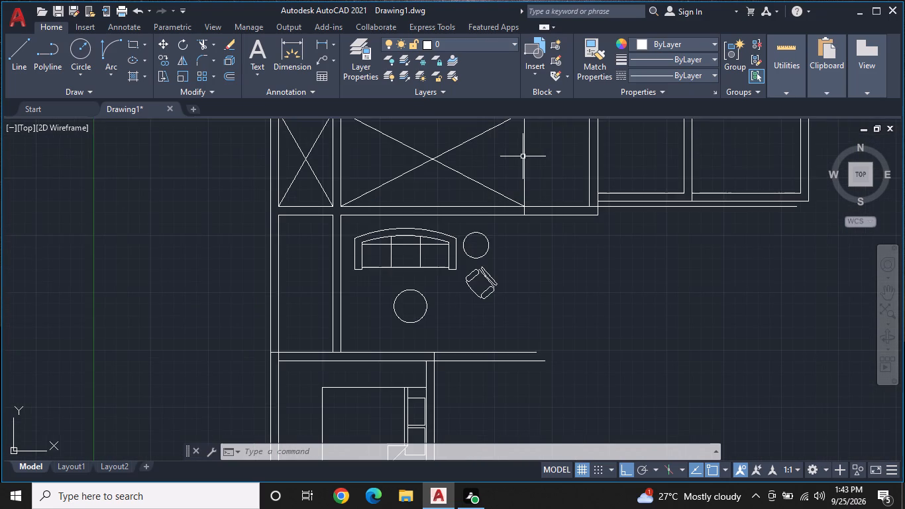
middle_drag(527, 180, 529, 241)
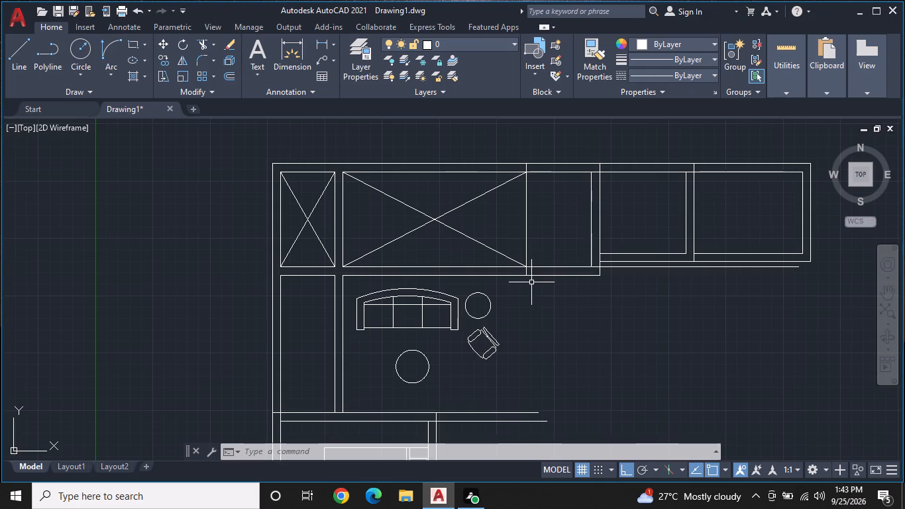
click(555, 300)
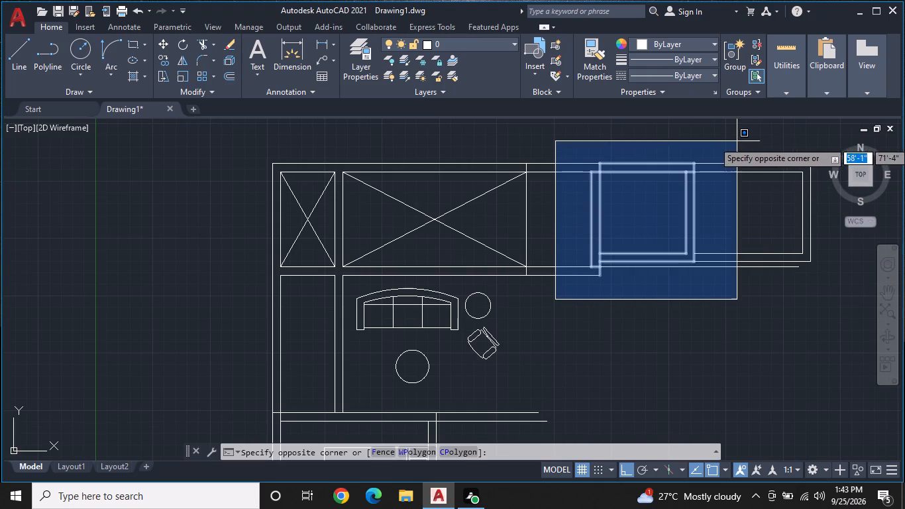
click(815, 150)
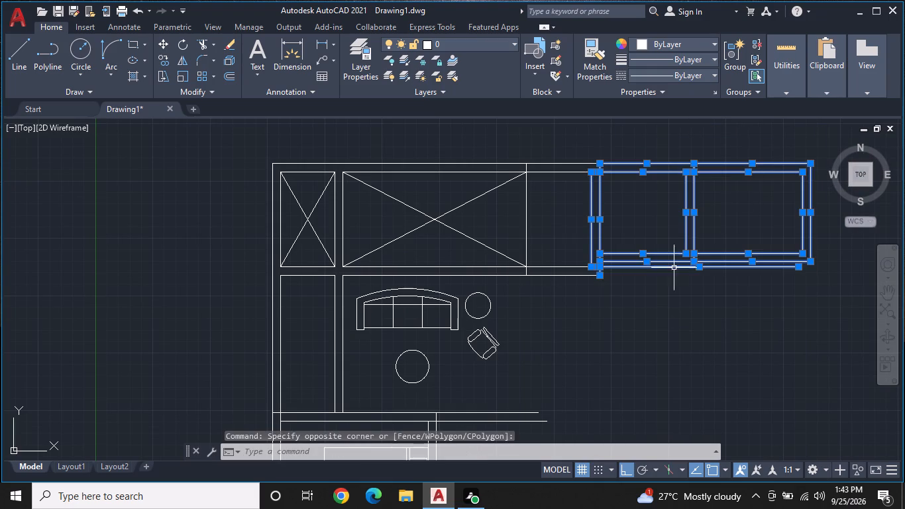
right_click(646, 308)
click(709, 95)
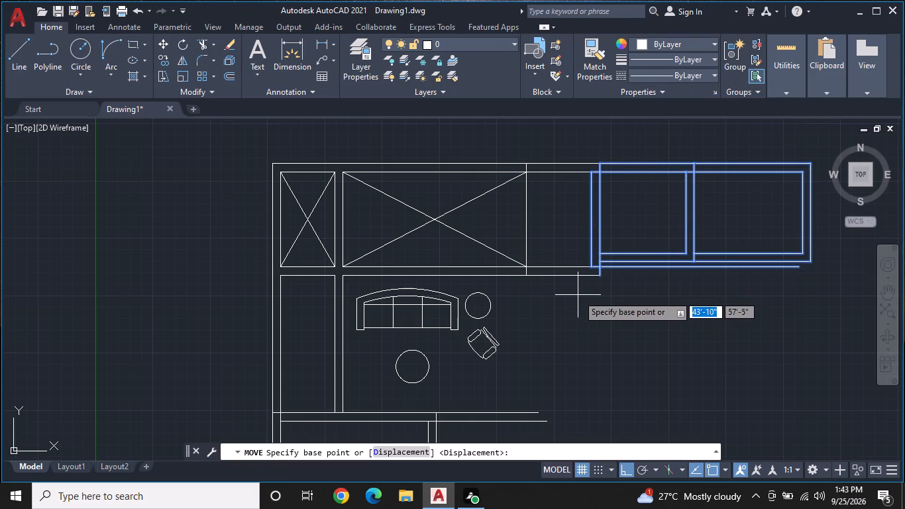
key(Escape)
Move the three adjoining rooms with their wall lines horizontally away from the large crossed room, leaving a gap.
click(576, 296)
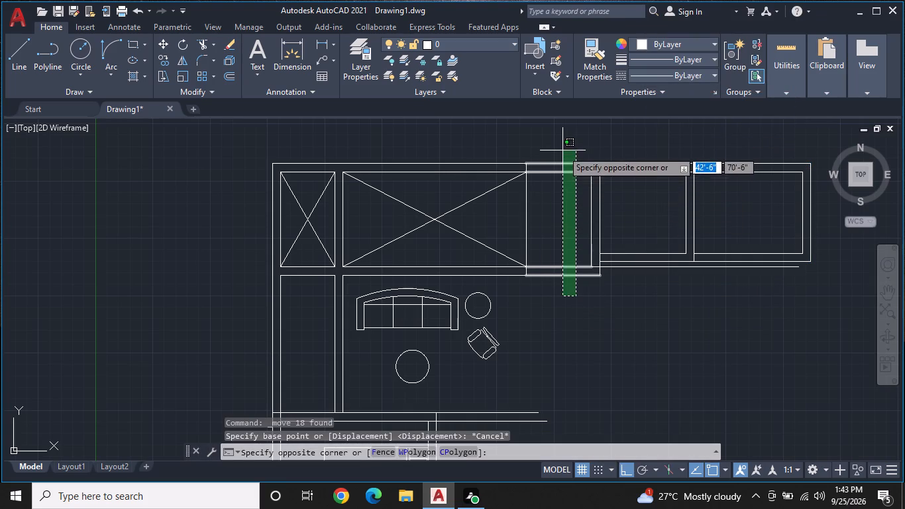
click(562, 150)
click(589, 313)
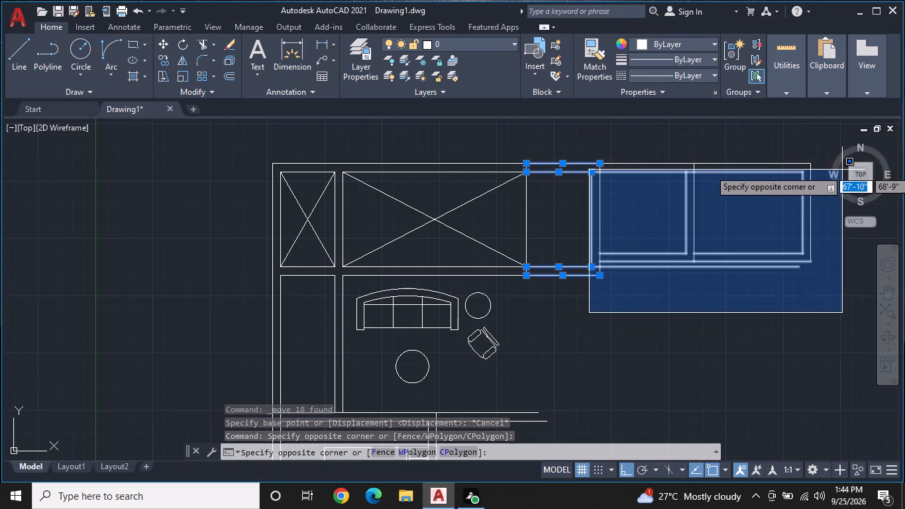
click(814, 147)
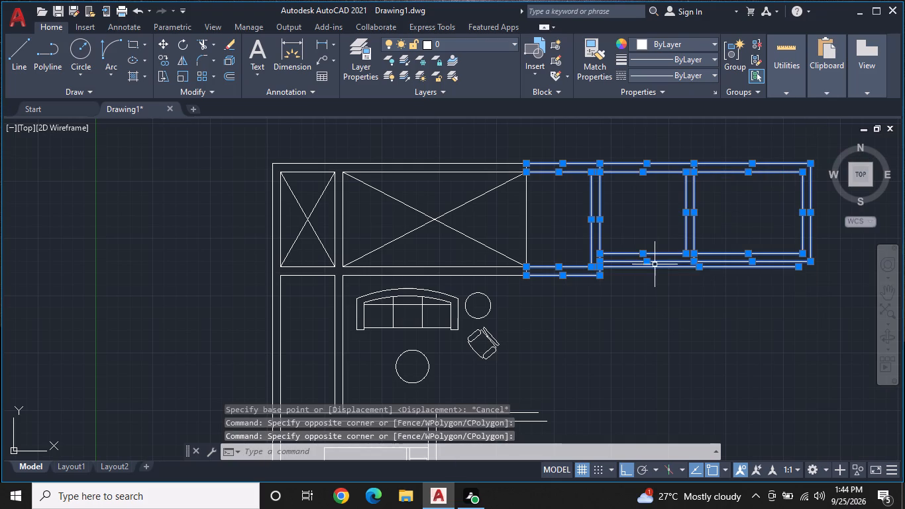
right_click(607, 306)
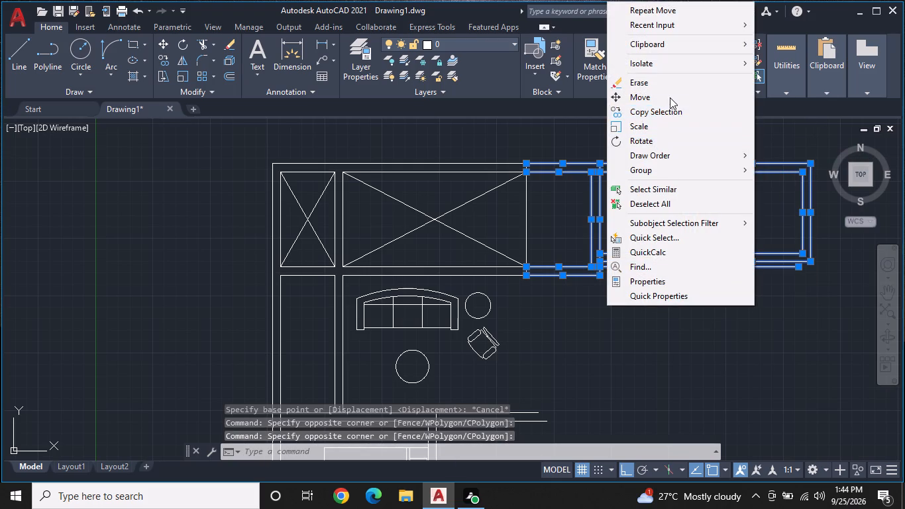
click(670, 97)
scroll(513, 294, up, 1)
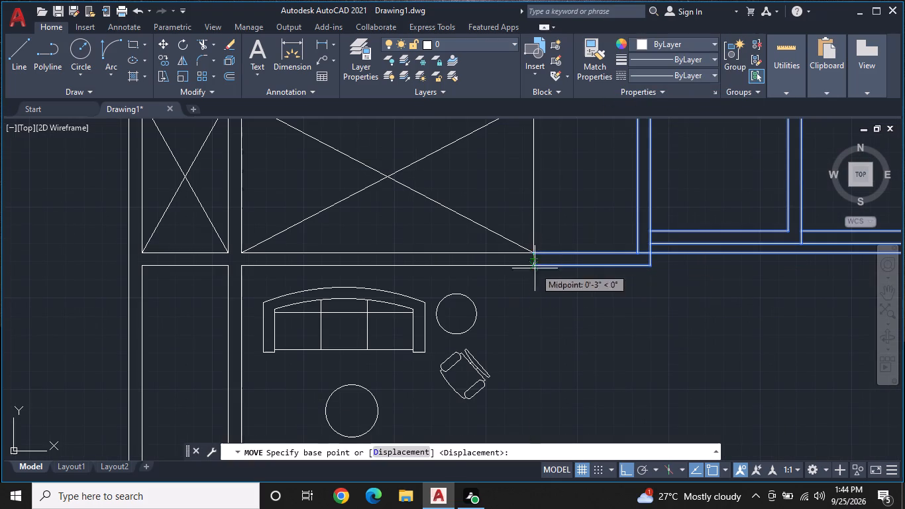
click(534, 264)
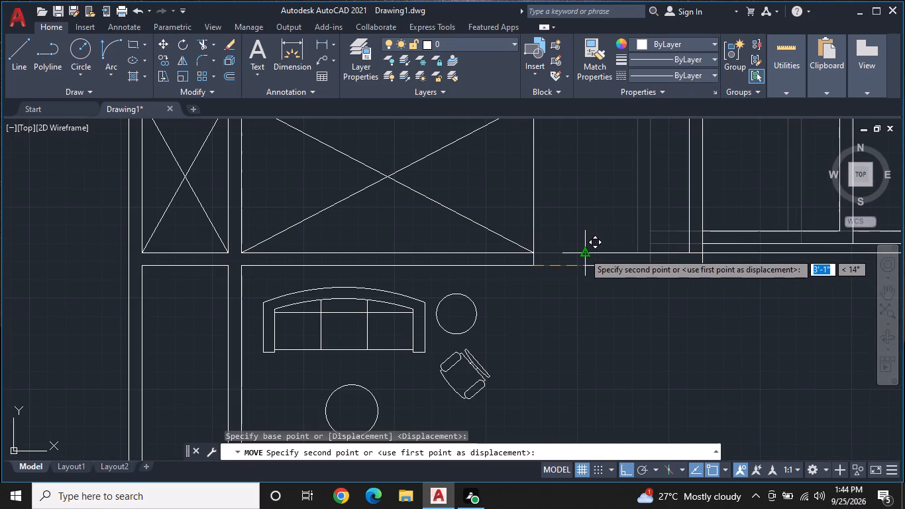
click(574, 262)
Offset the large crossed room's right-hand line 9" outward into the gap.
middle_drag(553, 237, 542, 307)
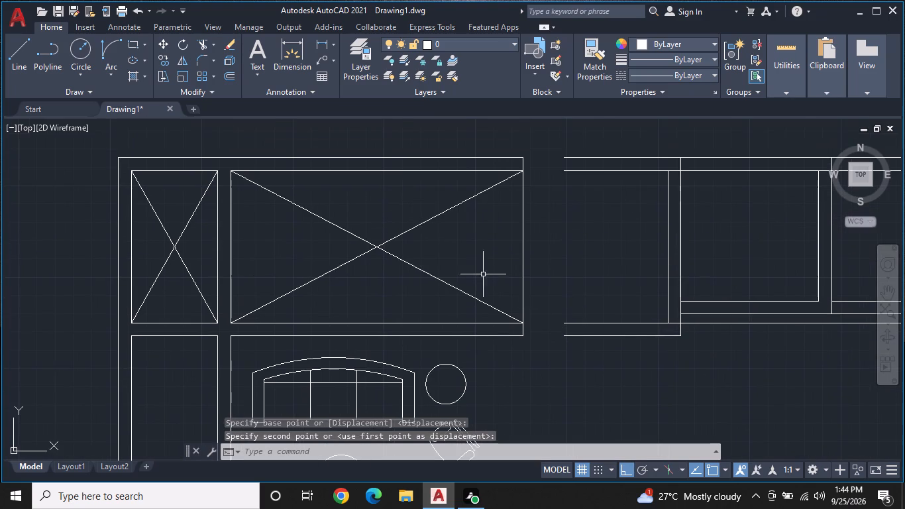
click(231, 77)
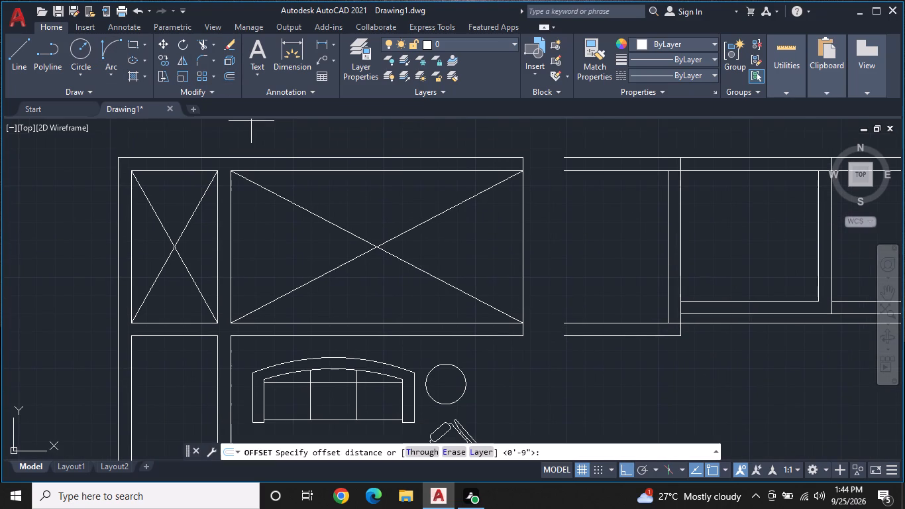
right_click(351, 207)
click(383, 217)
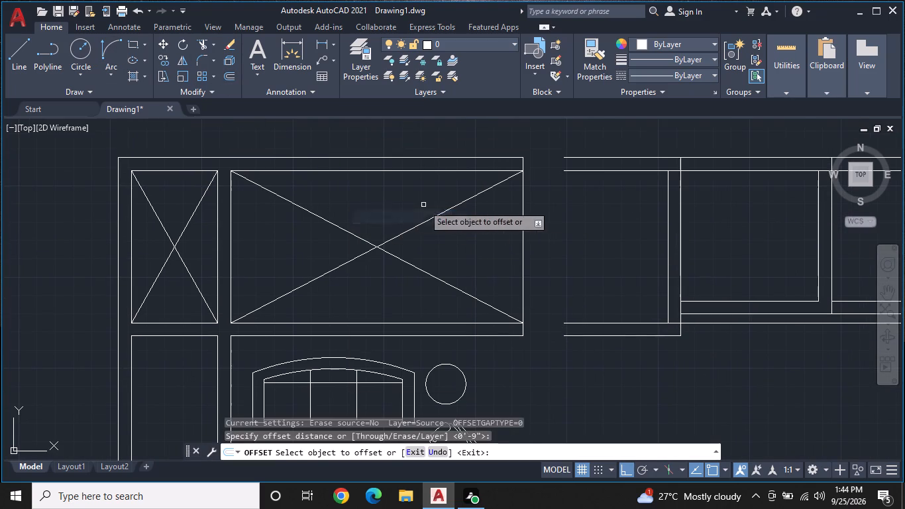
click(523, 239)
click(550, 241)
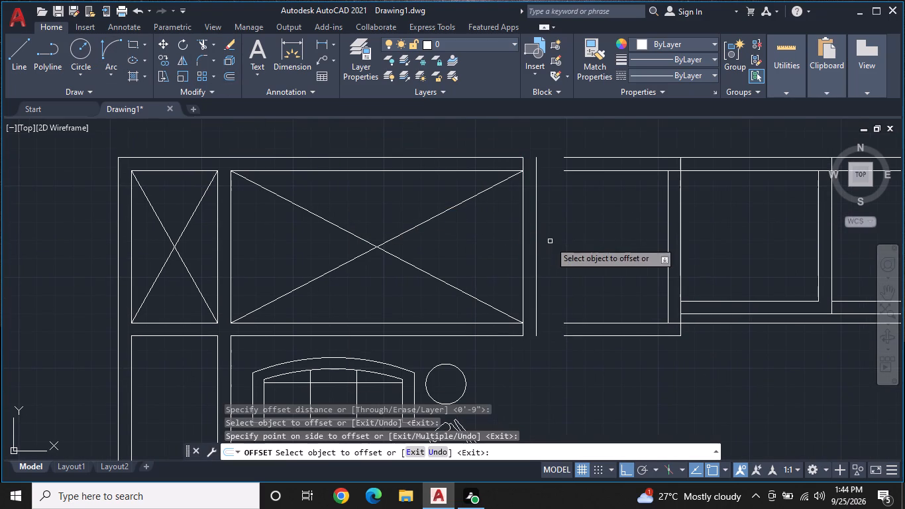
Fillet the large crossed room's upper and lower outer wall lines to the offset line, closing both outer corners.
click(203, 61)
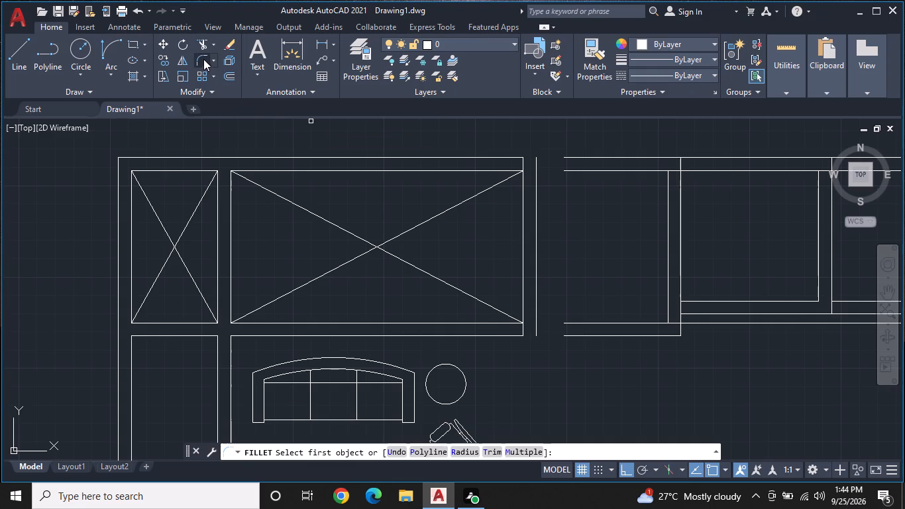
click(486, 156)
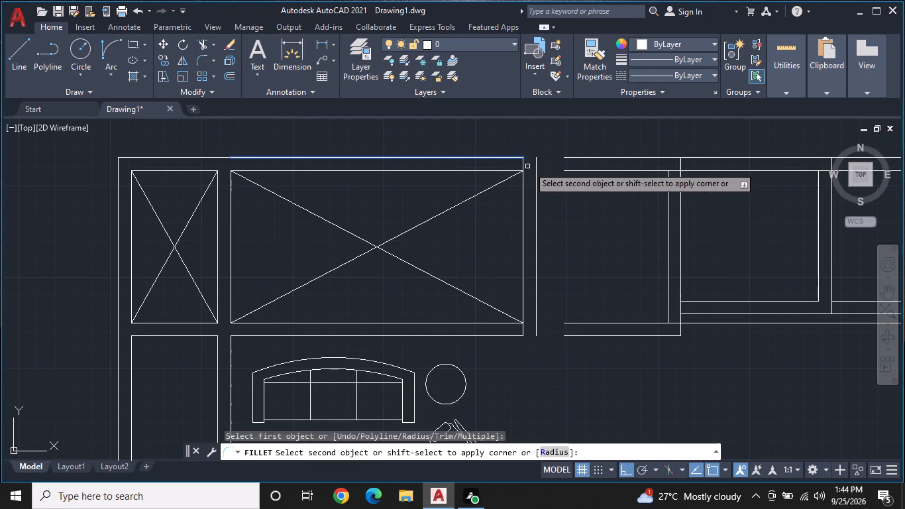
click(536, 180)
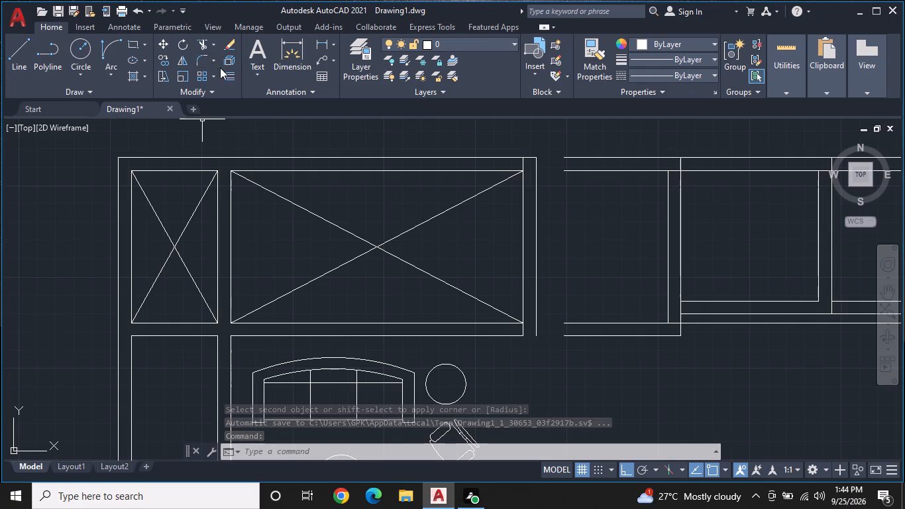
click(194, 53)
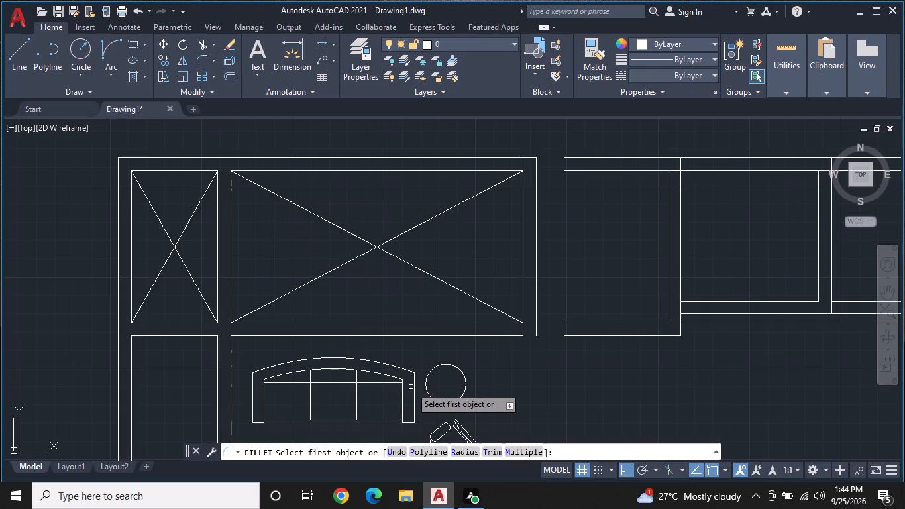
click(516, 335)
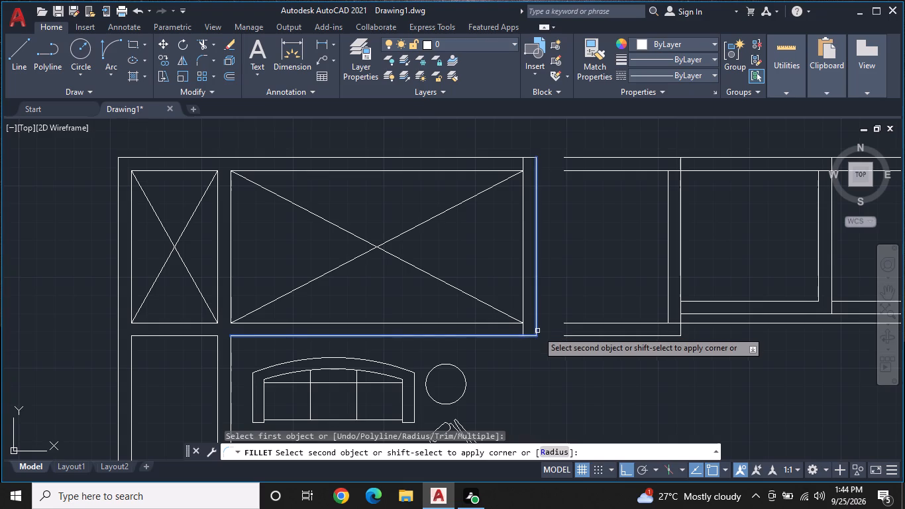
click(537, 331)
middle_drag(519, 347, 452, 384)
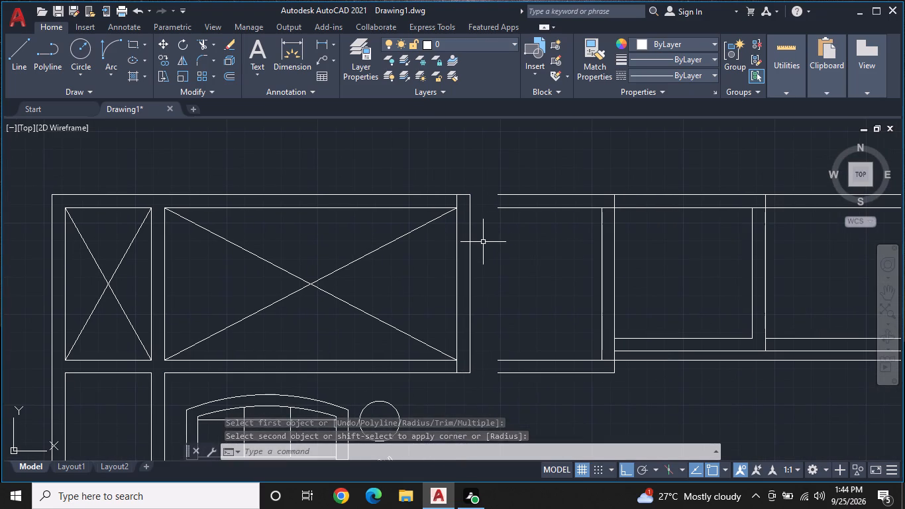
Move the three adjoining rooms with their wall lines back against the outer right-hand corner of the large crossed room's wall.
key(Escape)
middle_drag(492, 288, 426, 245)
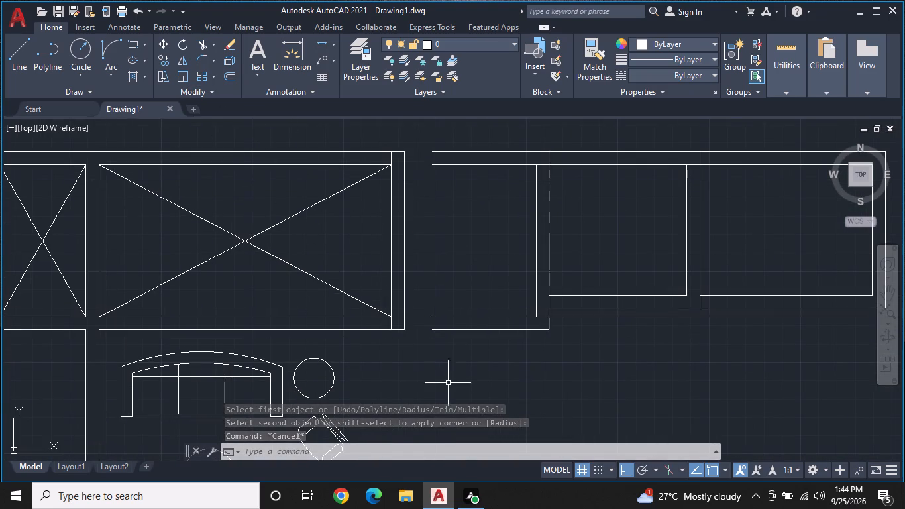
click(433, 374)
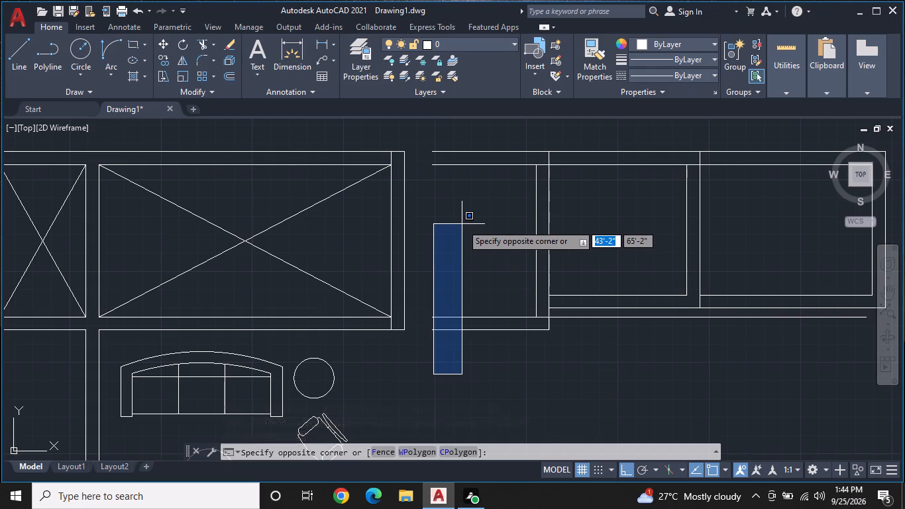
key(Escape)
scroll(465, 256, down, 1)
middle_drag(454, 269, 374, 298)
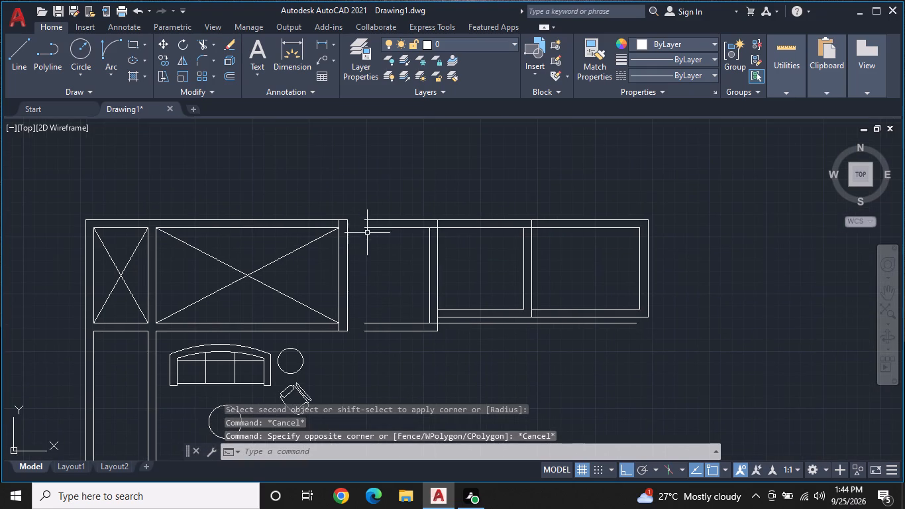
click(356, 209)
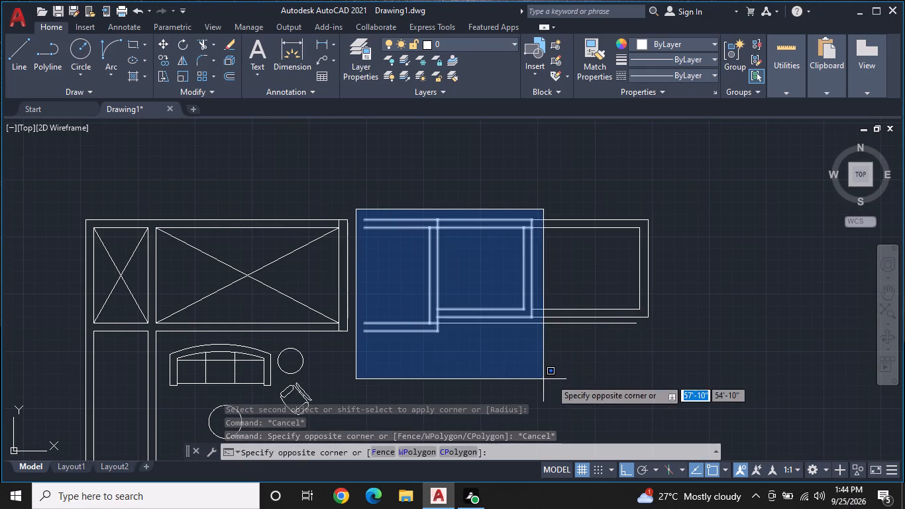
click(673, 358)
right_click(547, 377)
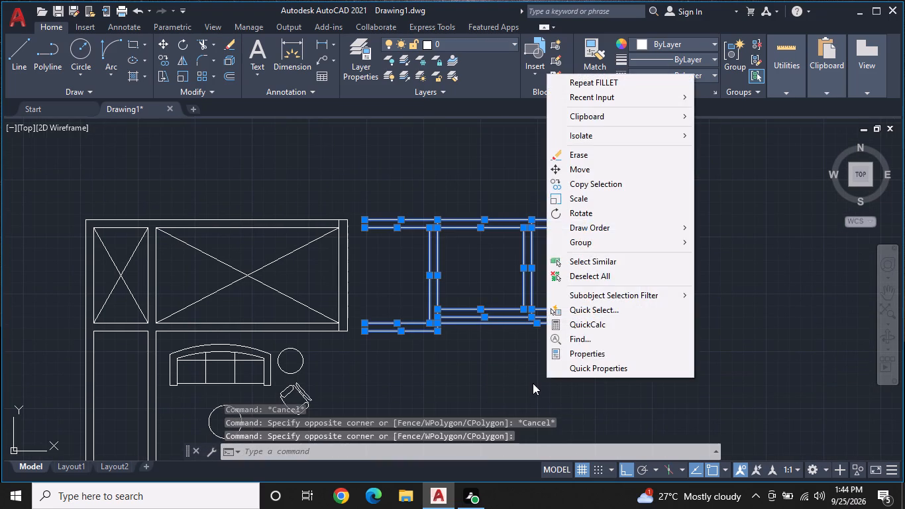
click(613, 168)
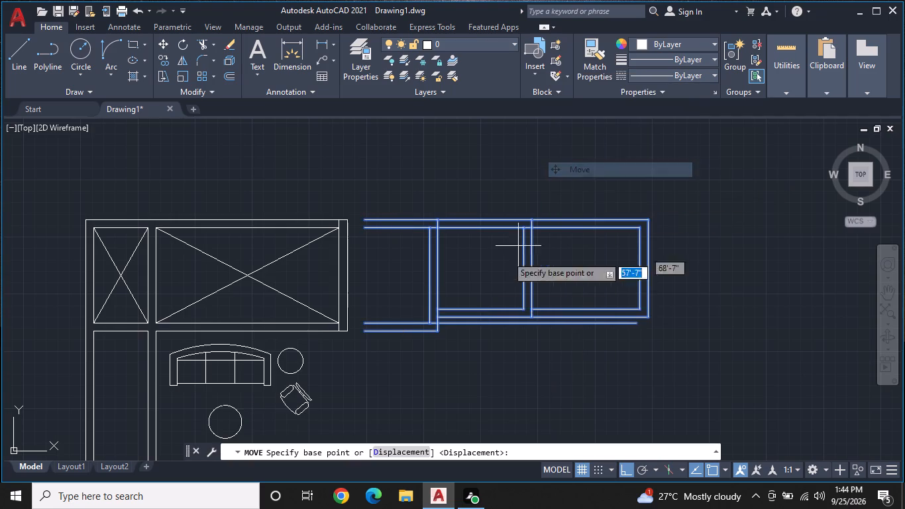
middle_drag(399, 359, 495, 357)
scroll(488, 361, up, 1)
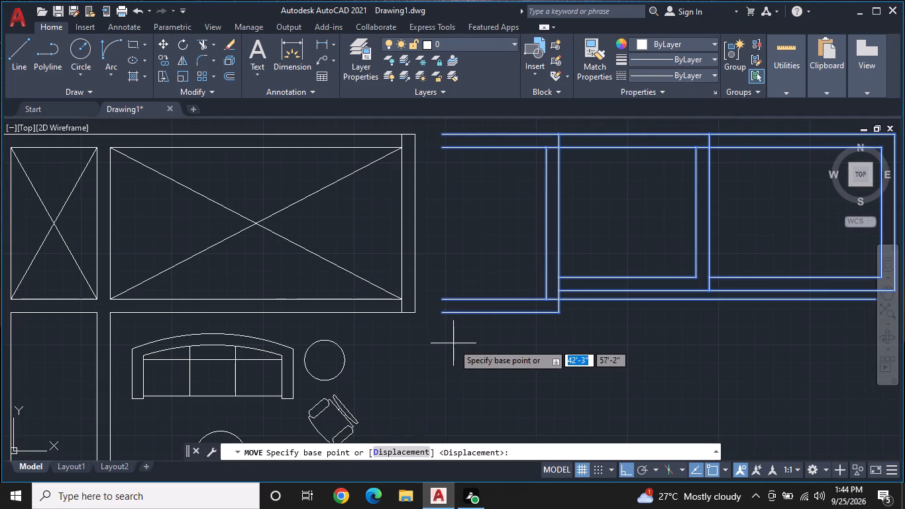
click(443, 311)
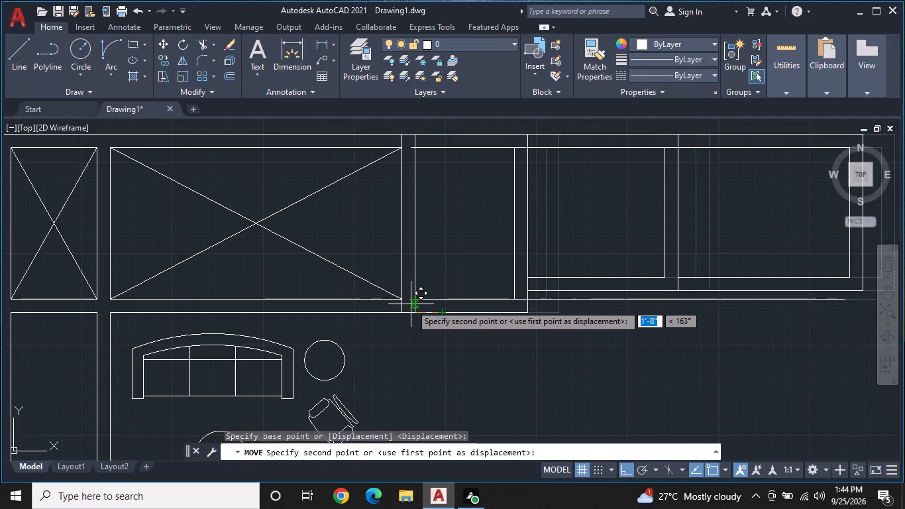
click(413, 313)
Erase the loose horizontal line running just below the two farthest adjoining rooms.
scroll(413, 347, down, 1)
middle_drag(427, 342, 309, 319)
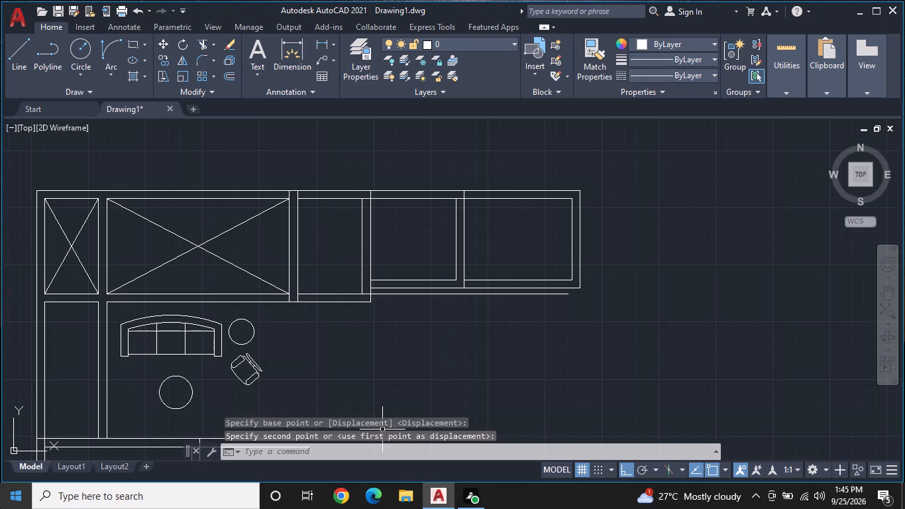
click(422, 294)
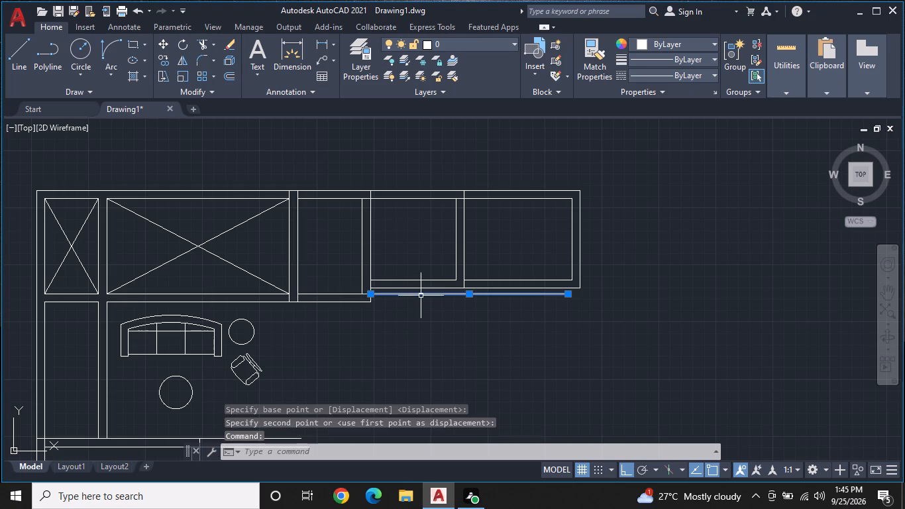
right_click(395, 321)
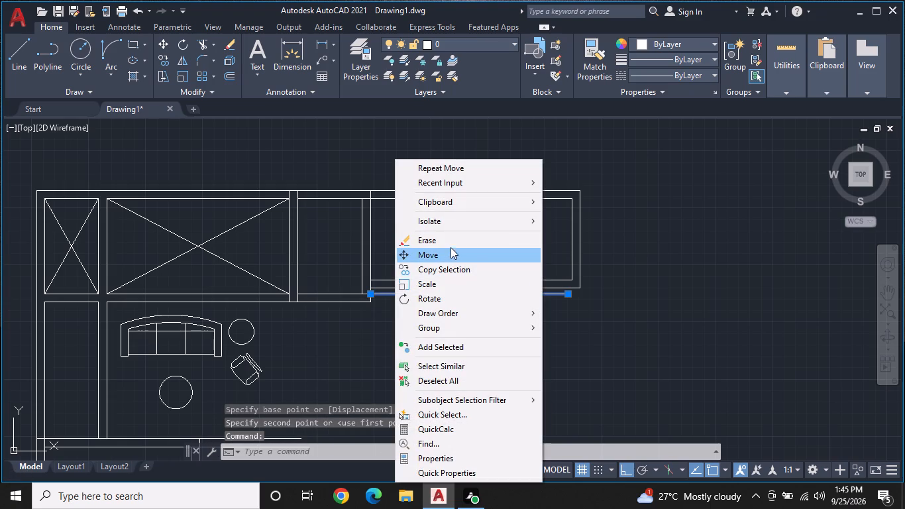
click(450, 241)
Draw an 18'1" horizontal line below the two farthest rooms, starting where the nearest adjoining room's lower inner line meets its outer wall.
middle_drag(417, 313, 422, 286)
scroll(422, 286, up, 1)
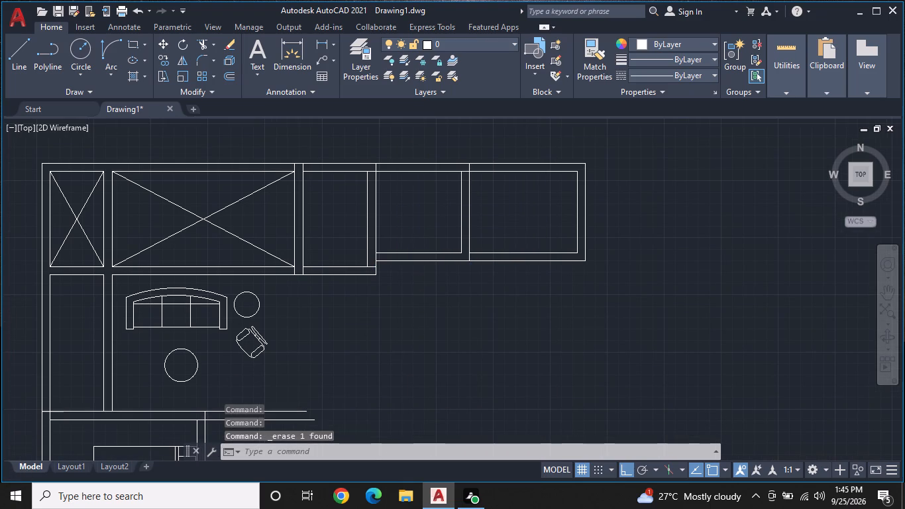
right_click(361, 276)
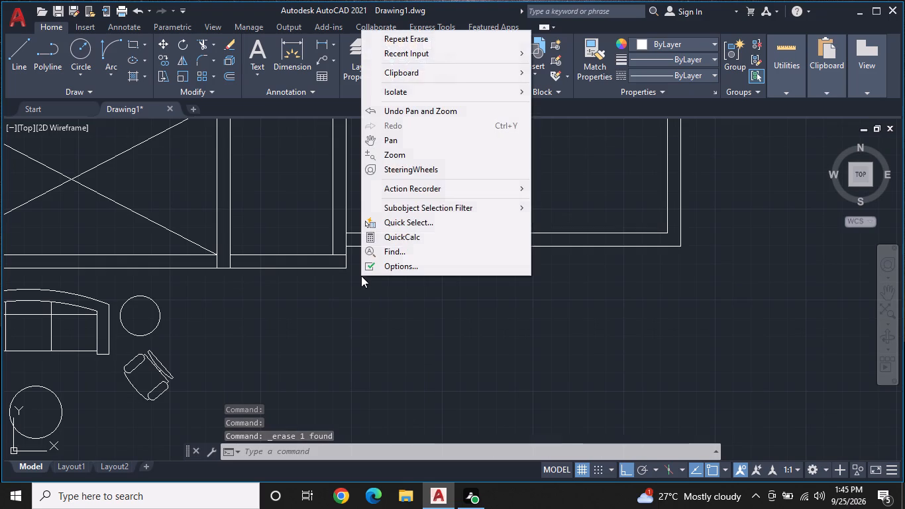
key(Escape)
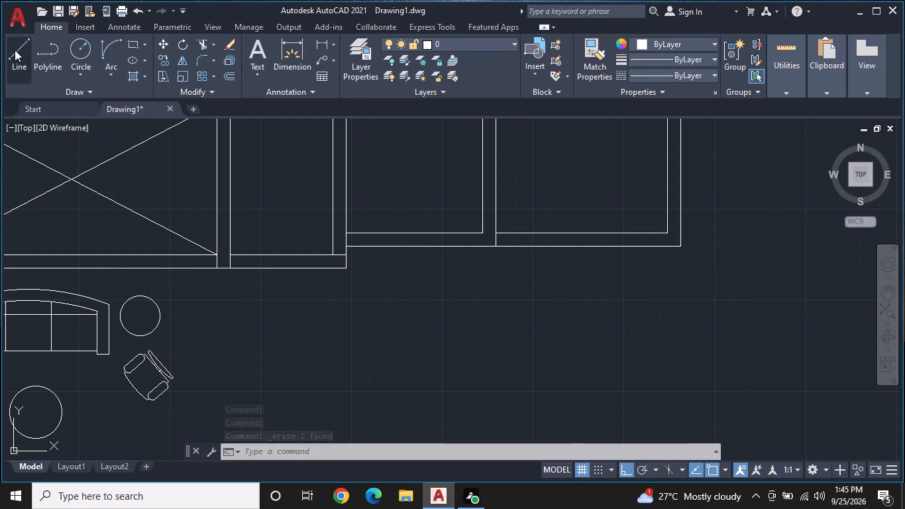
click(18, 54)
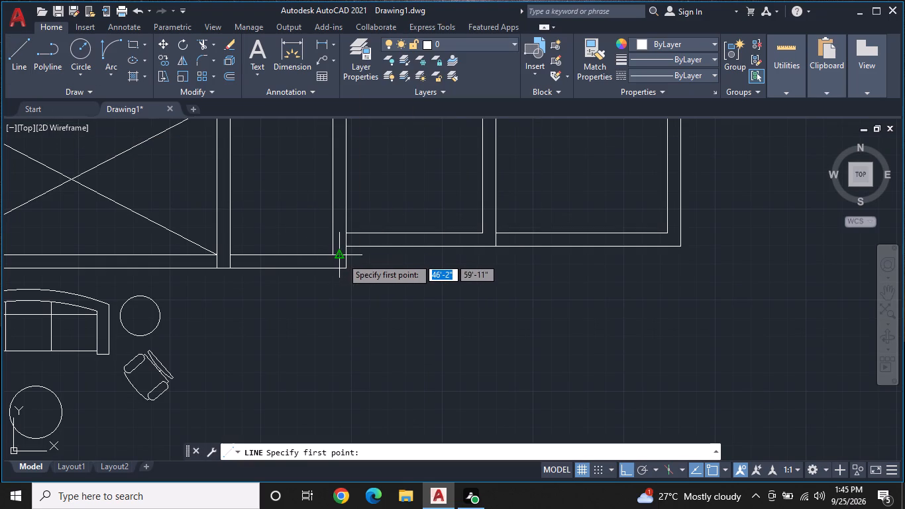
click(344, 256)
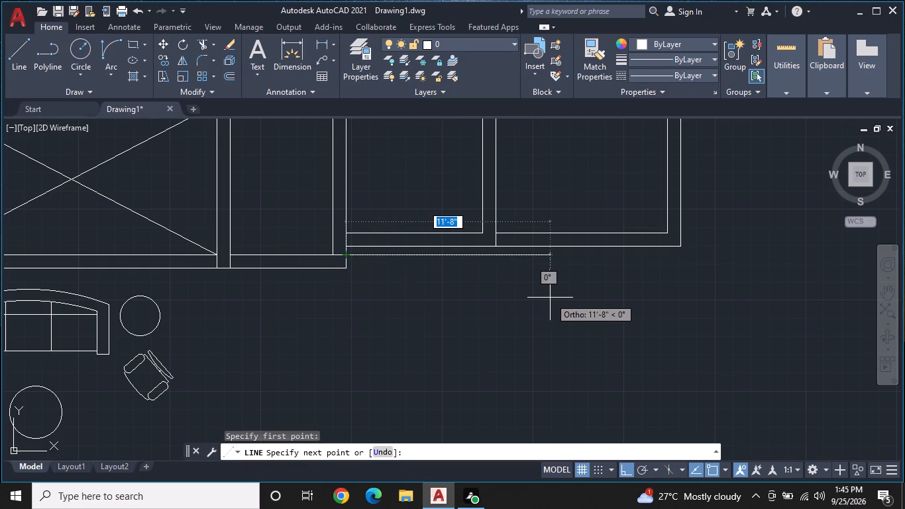
text(18'1")
key(Return)
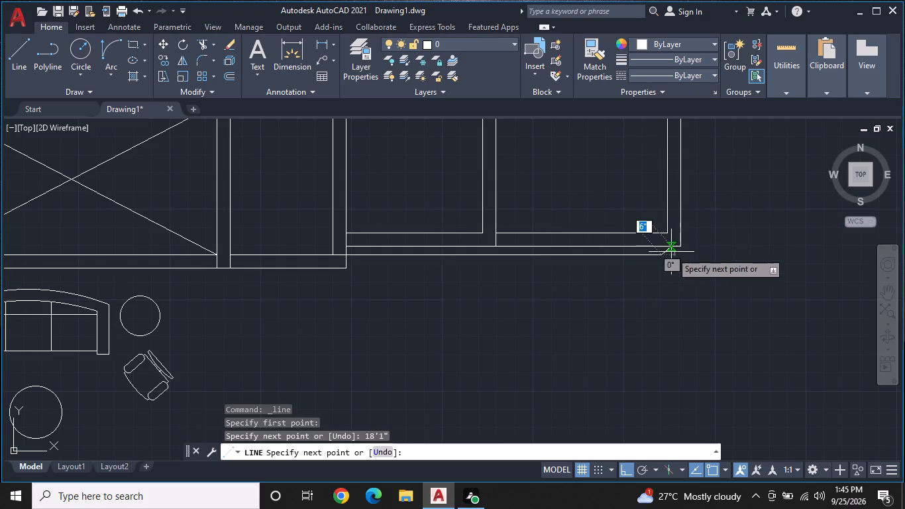
scroll(671, 252, up, 1)
middle_drag(674, 262, 661, 281)
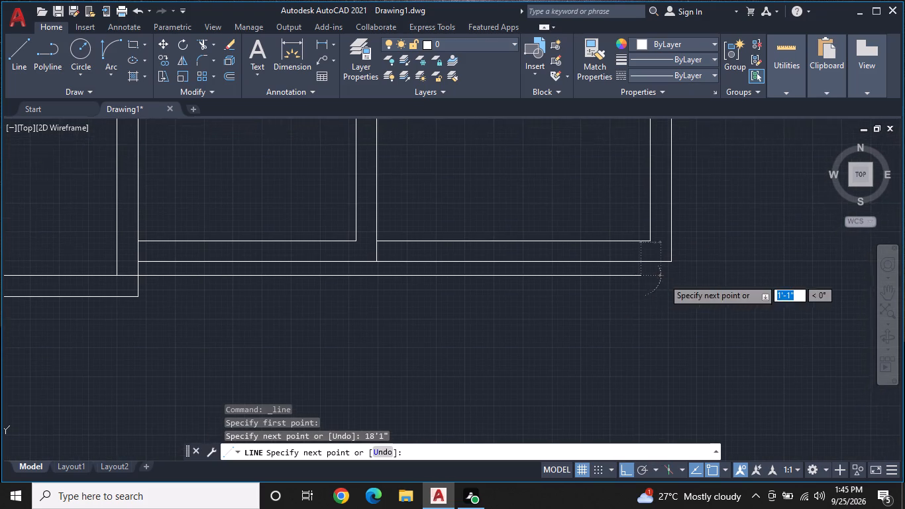
scroll(655, 284, up, 1)
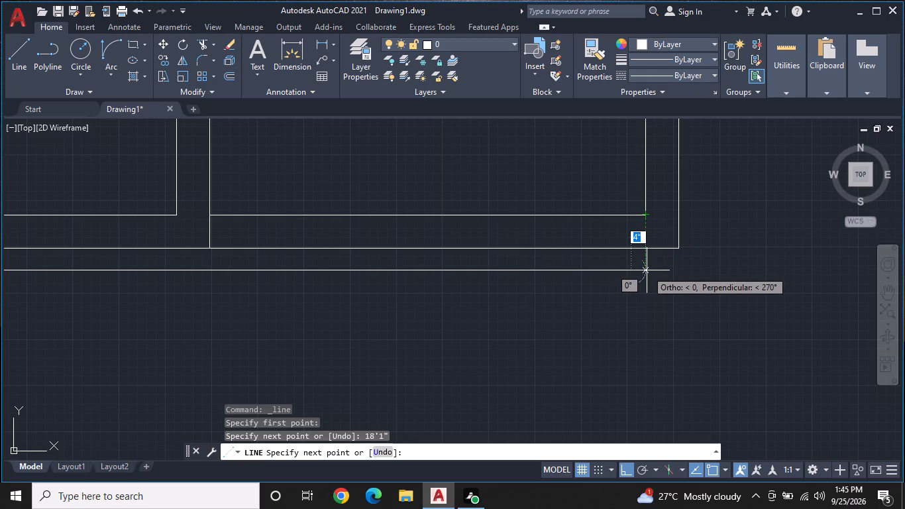
key(Escape)
Draw a line 4" inward from the large crossed room's lower right corner, continuing straight up to its upper inner wall line.
scroll(647, 270, down, 1)
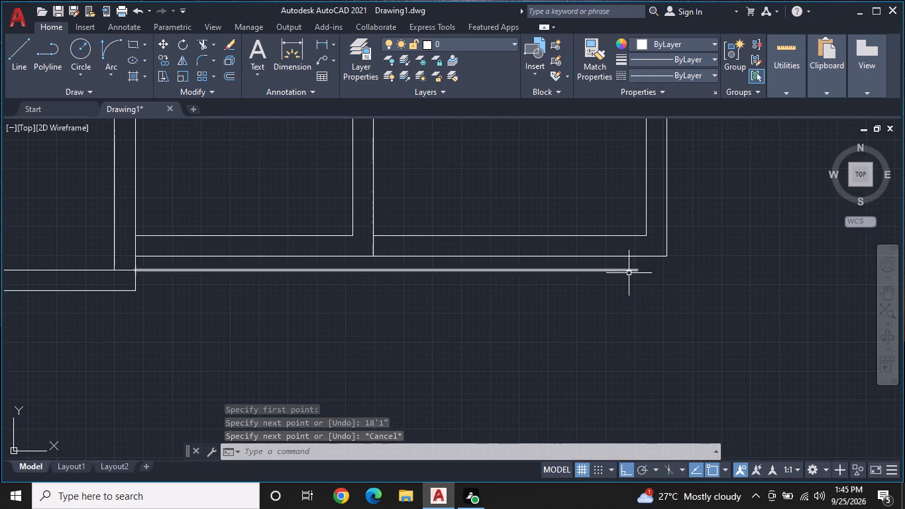
middle_drag(617, 280, 835, 330)
scroll(800, 331, down, 1)
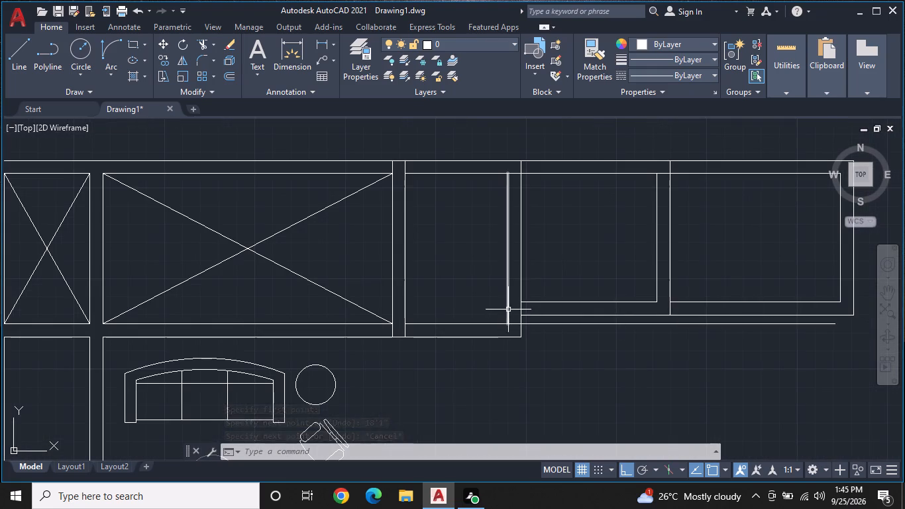
middle_drag(507, 310, 649, 274)
scroll(584, 285, up, 1)
middle_drag(574, 262, 574, 264)
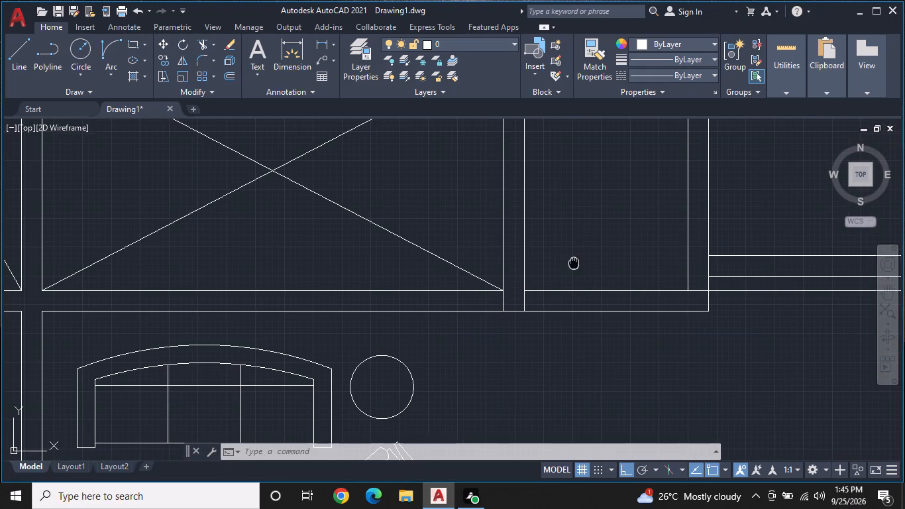
middle_drag(574, 264, 566, 315)
scroll(566, 315, down, 1)
middle_drag(559, 299, 602, 277)
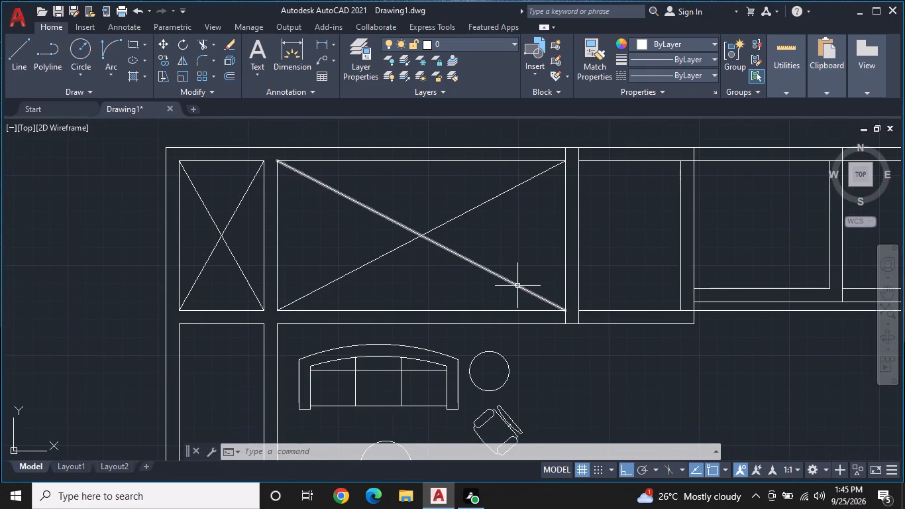
click(23, 57)
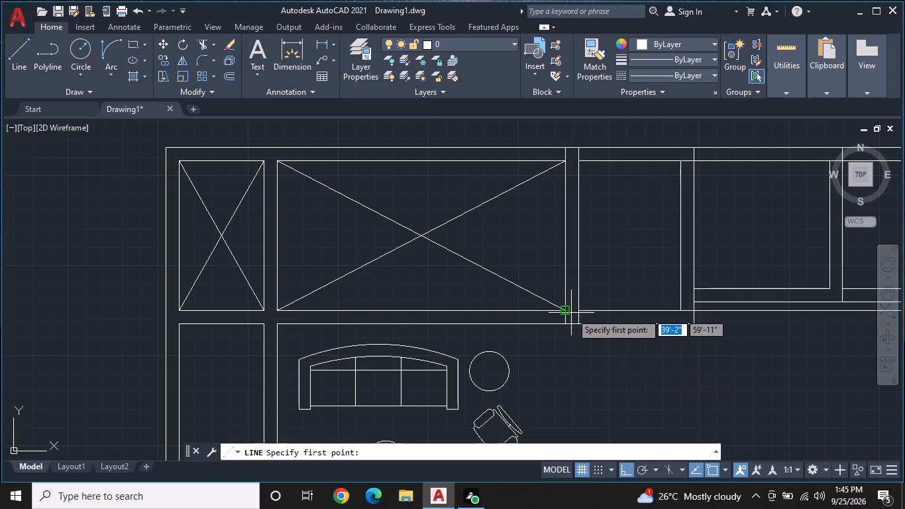
click(562, 311)
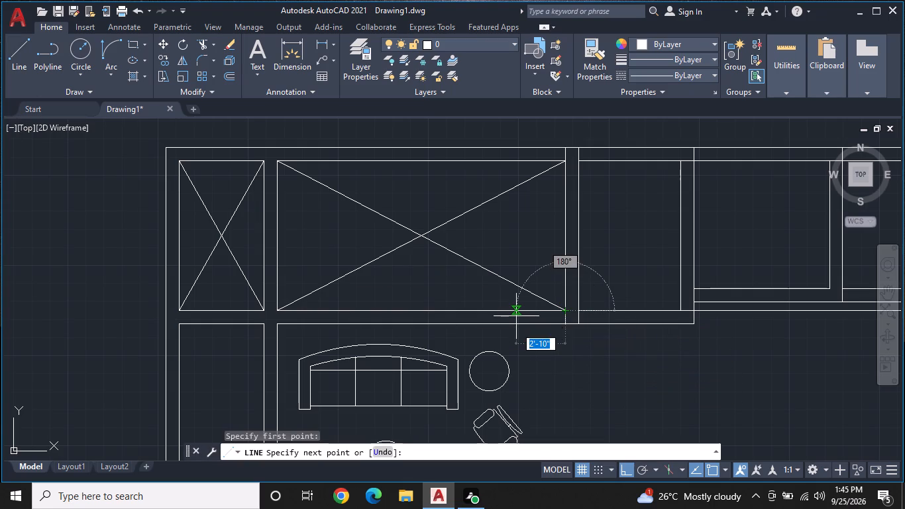
text(4")
key(Return)
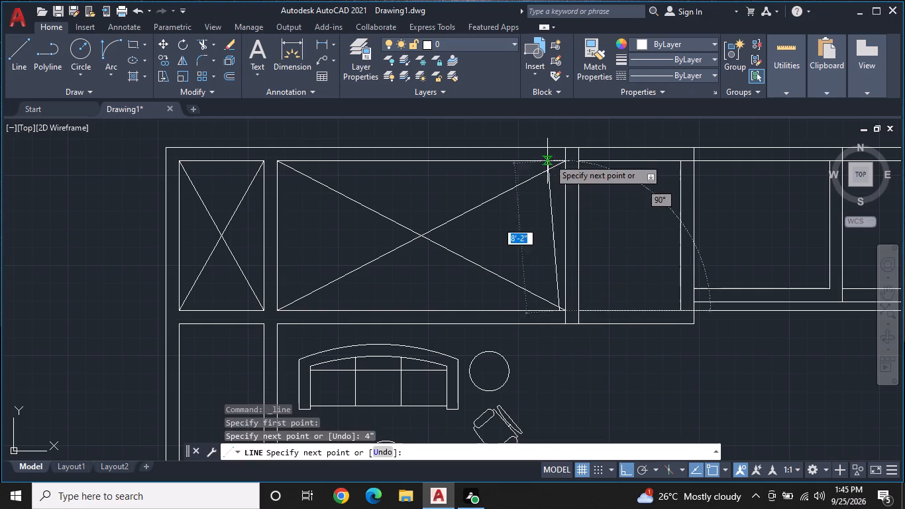
scroll(553, 150, up, 1)
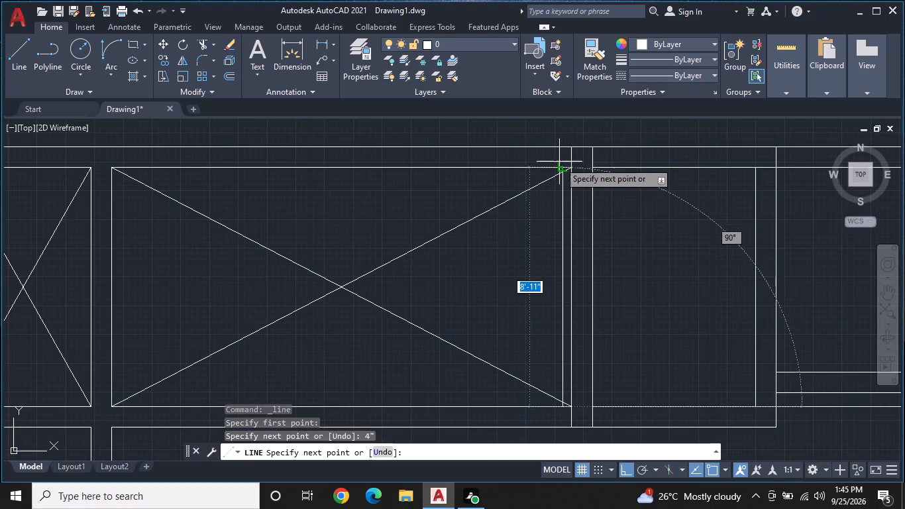
click(561, 170)
key(Escape)
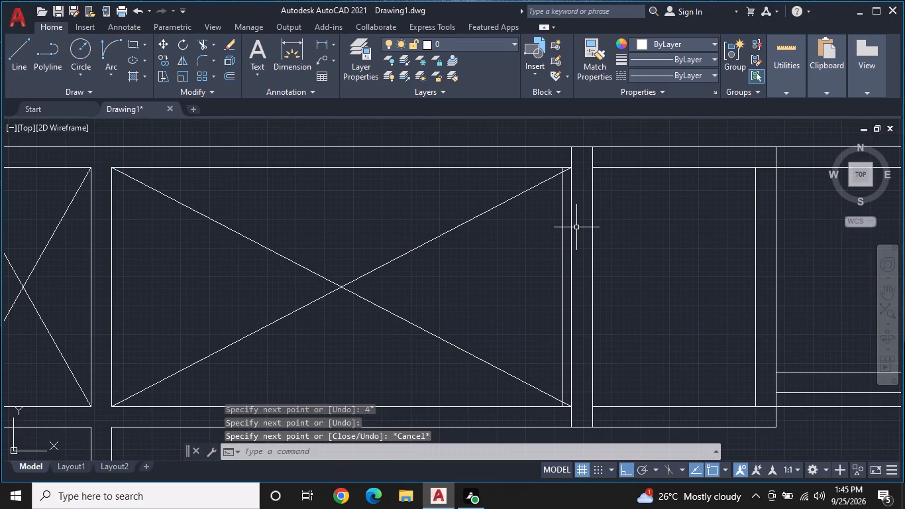
Erase the old wall lines between the large crossed room and the first adjoining room, including the overlapping line on the room's edge.
middle_drag(576, 227, 482, 194)
scroll(482, 194, up, 1)
scroll(482, 194, down, 2)
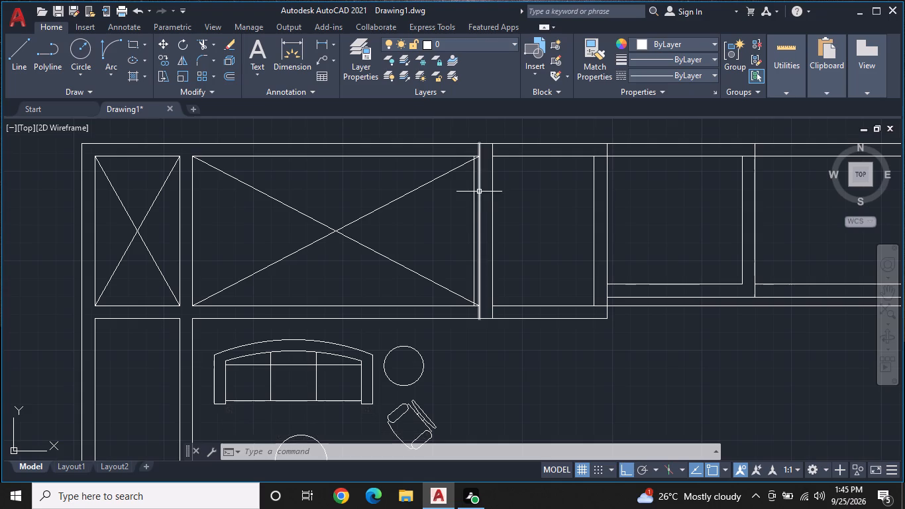
click(478, 193)
click(491, 184)
right_click(491, 184)
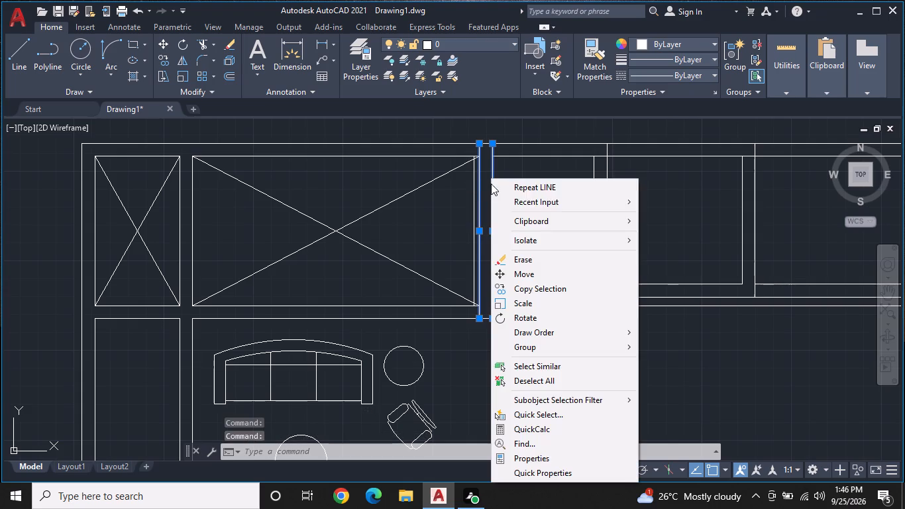
click(524, 254)
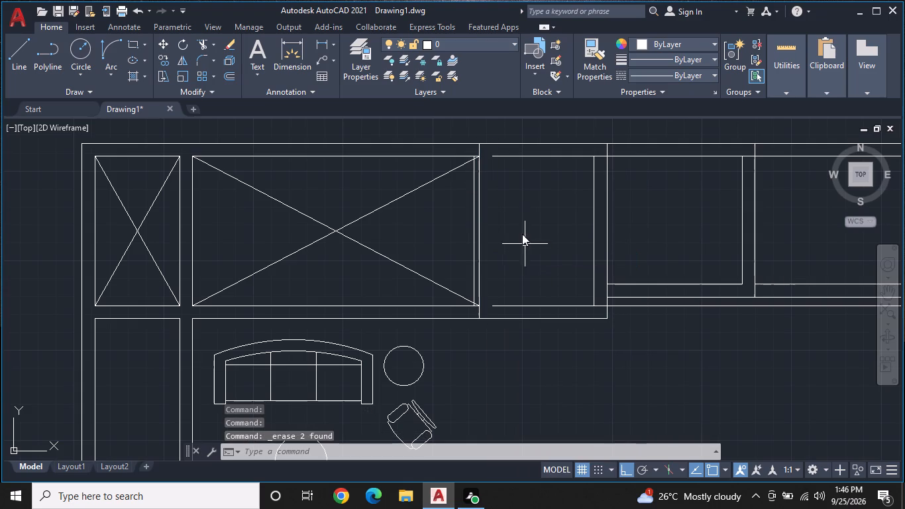
middle_drag(522, 234, 560, 238)
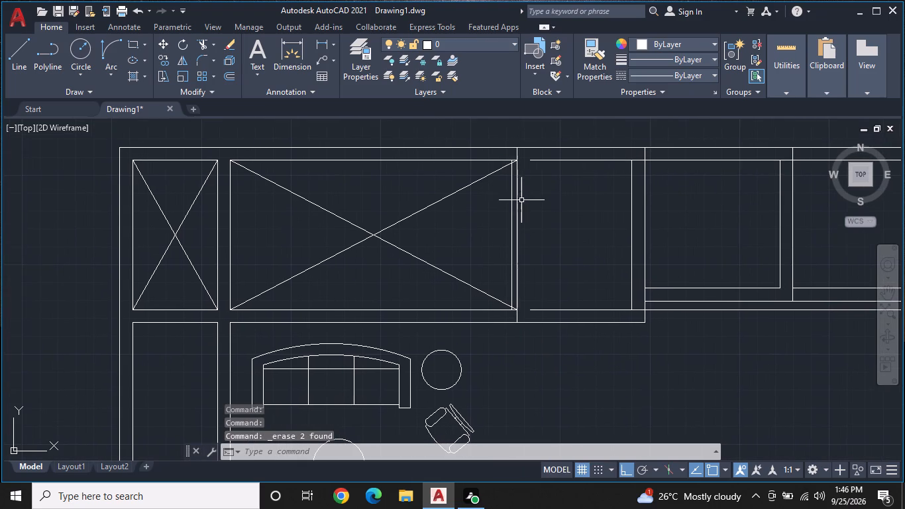
click(516, 201)
right_click(516, 201)
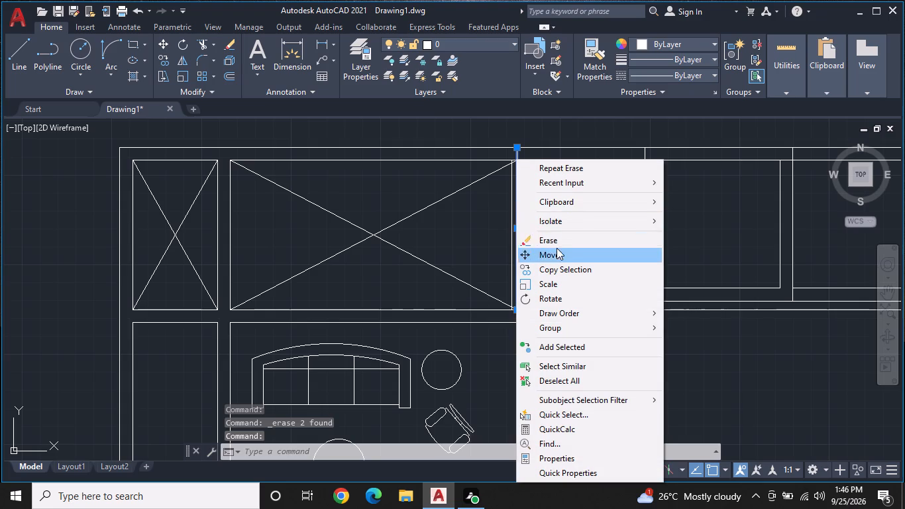
click(559, 243)
Extend the new vertical dividing line of the large crossed room to the outer wall lines at its lower and upper ends.
middle_drag(553, 247, 562, 233)
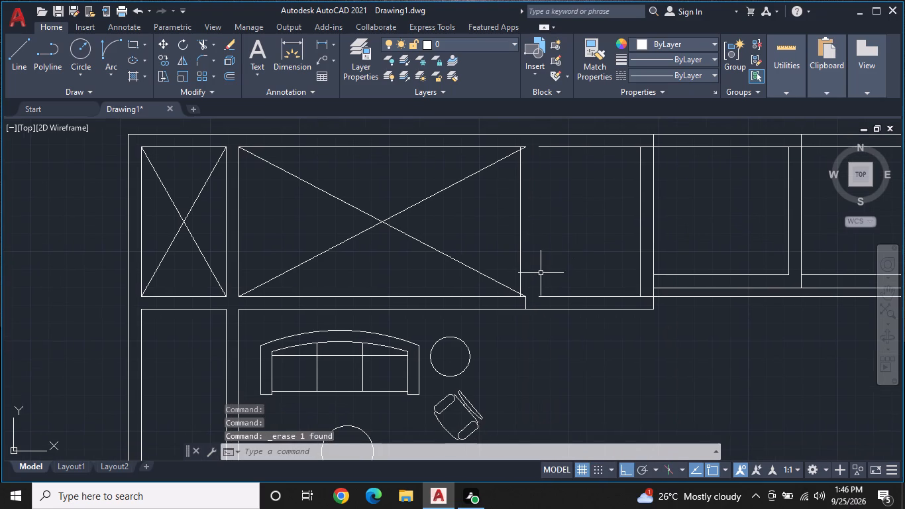
middle_drag(541, 273, 544, 255)
key(e)
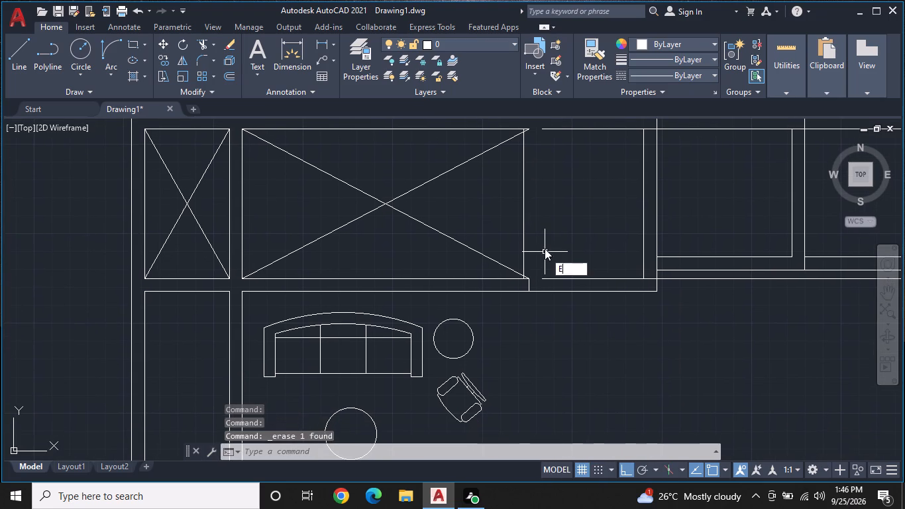
text(X)
key(space)
click(524, 270)
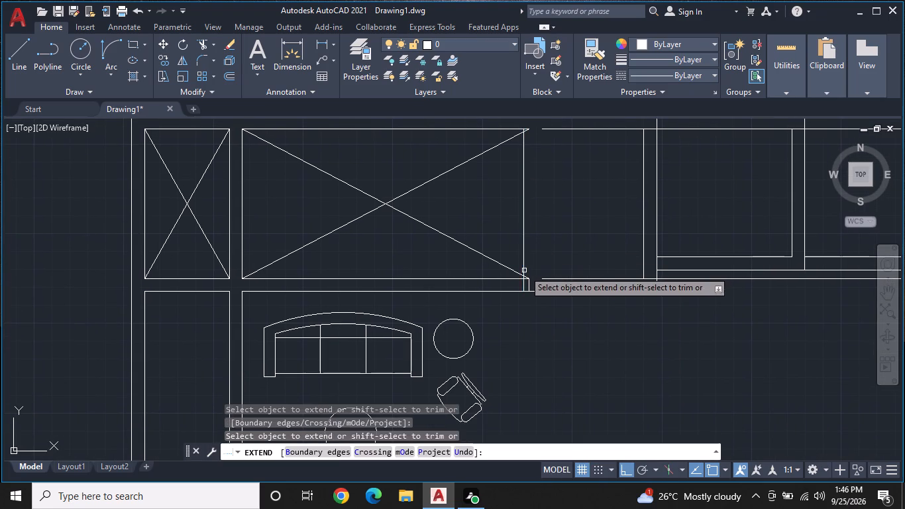
click(523, 149)
key(Escape)
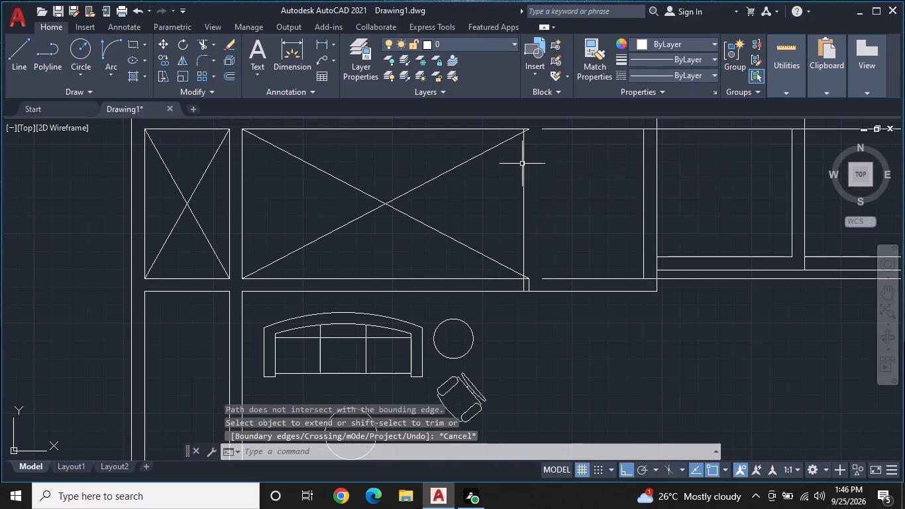
key(space)
click(522, 164)
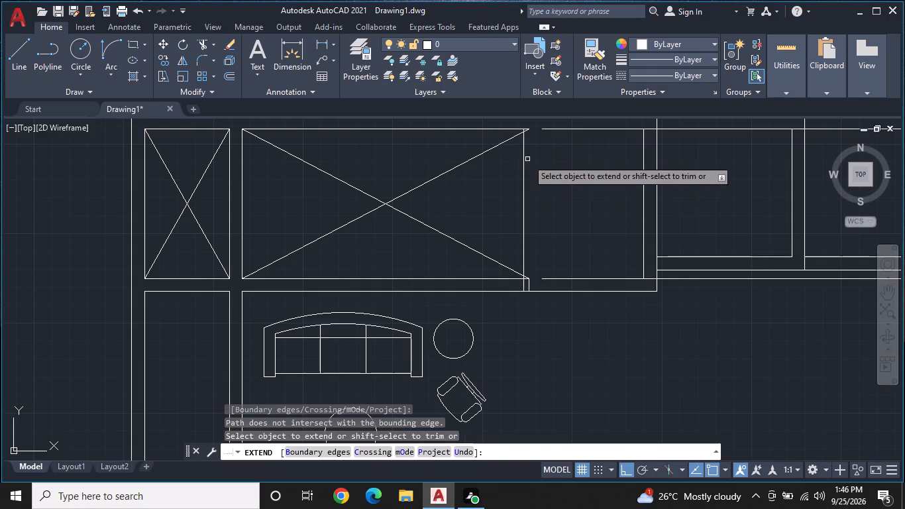
middle_drag(532, 174, 531, 214)
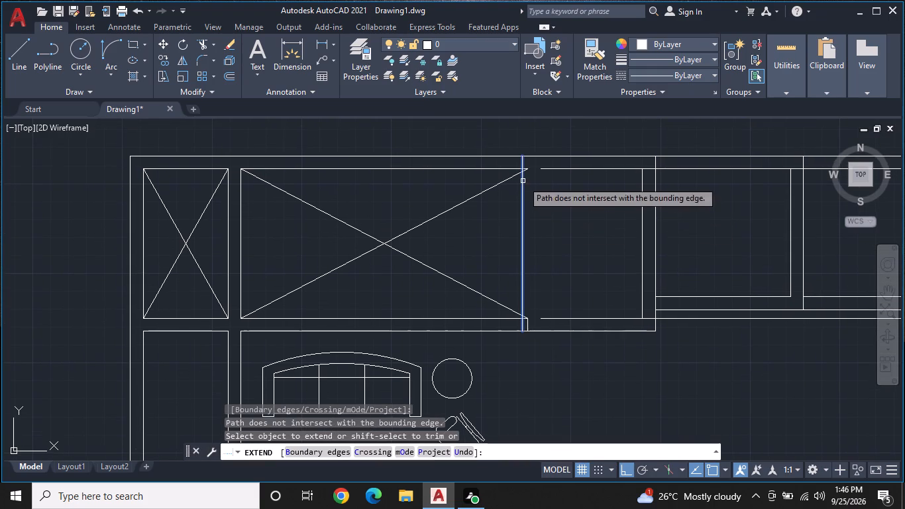
click(523, 181)
middle_drag(529, 199, 500, 226)
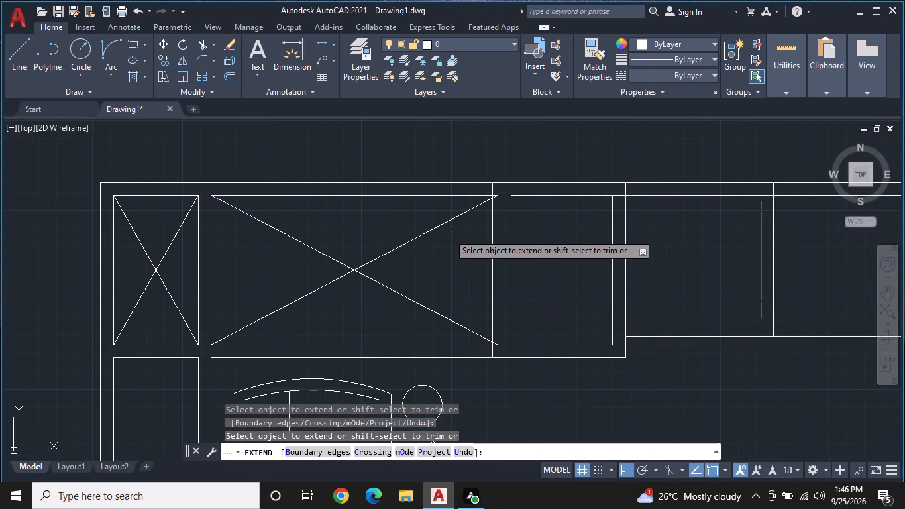
key(Escape)
Erase the two crossing diagonals in the large room.
click(420, 306)
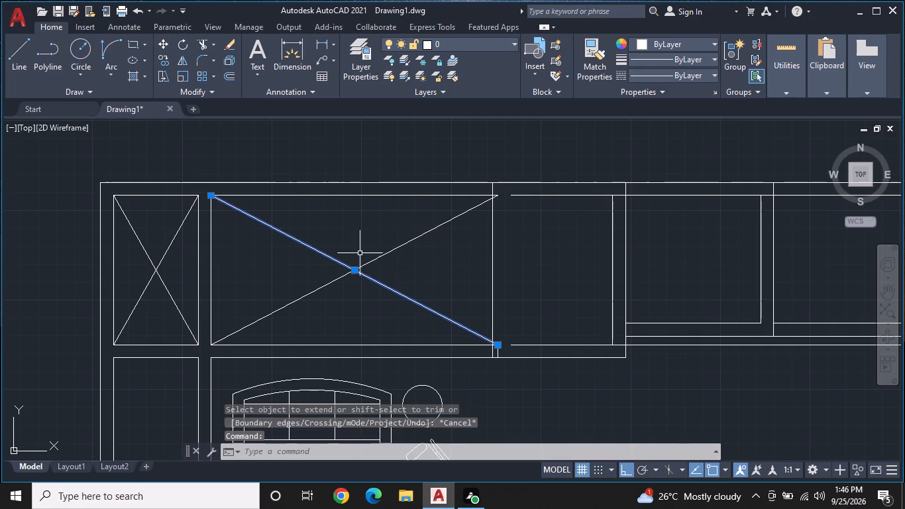
click(384, 256)
right_click(384, 256)
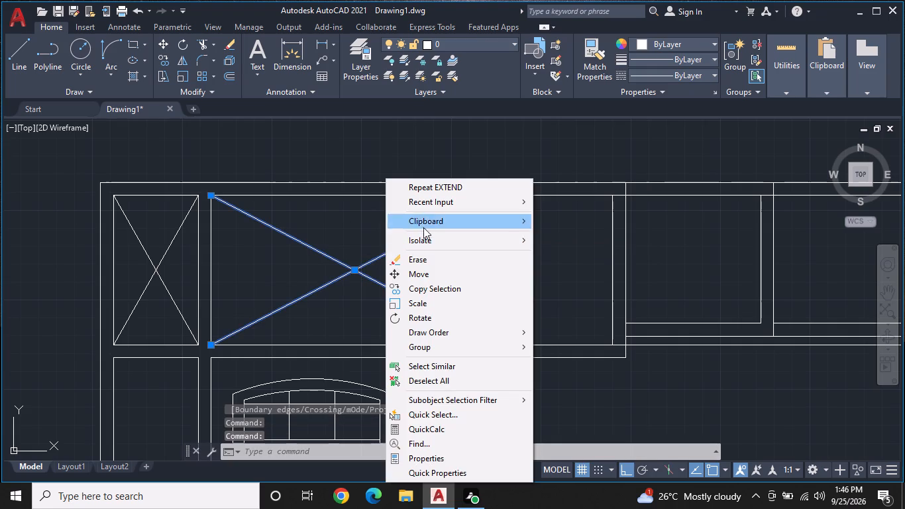
click(423, 262)
Trim the horizontal wall line ends and the short vertical stub projecting past the large room's new dividing line.
middle_drag(429, 256, 439, 249)
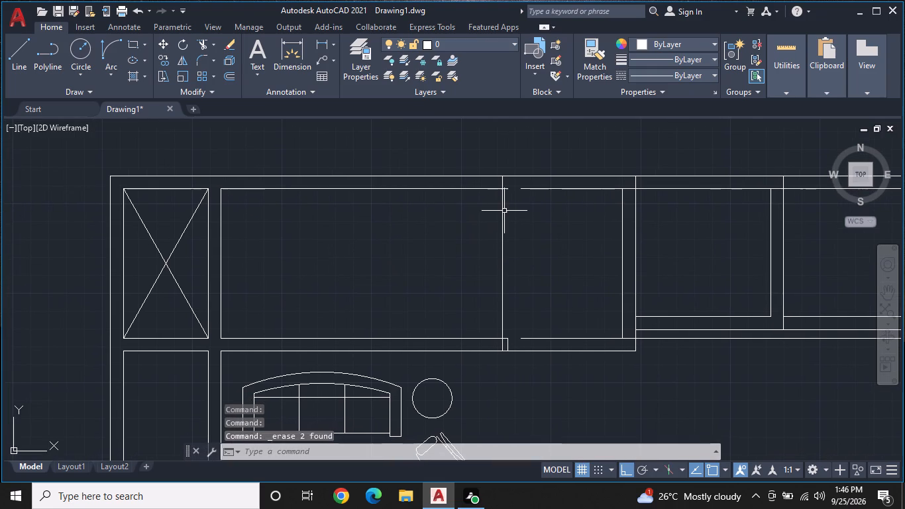
text(TR)
key(space)
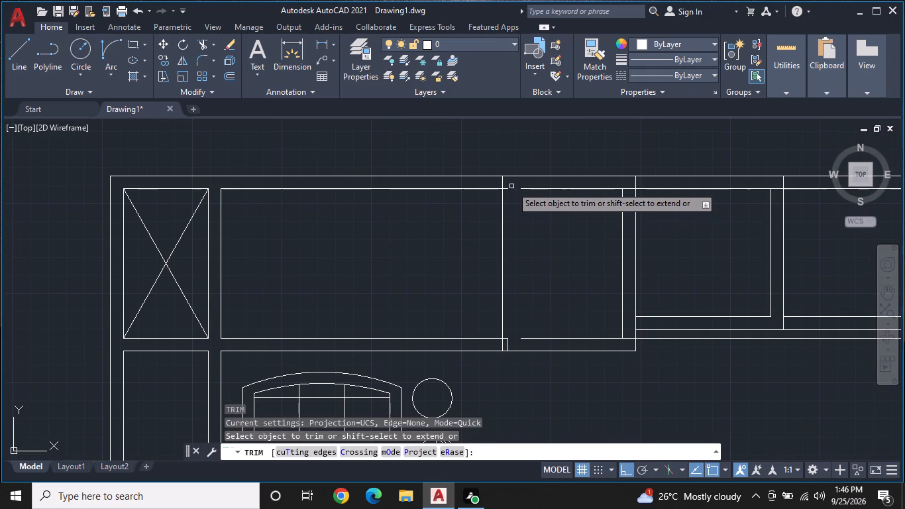
click(506, 188)
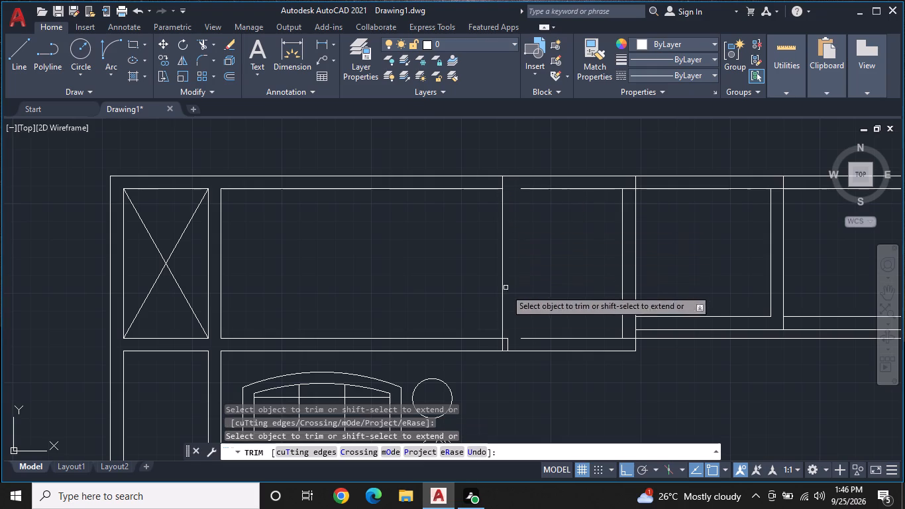
click(507, 349)
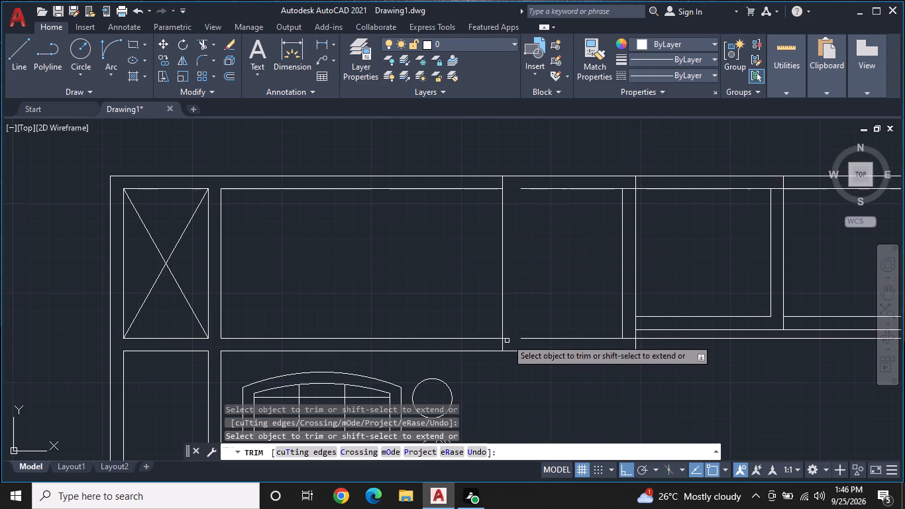
click(506, 339)
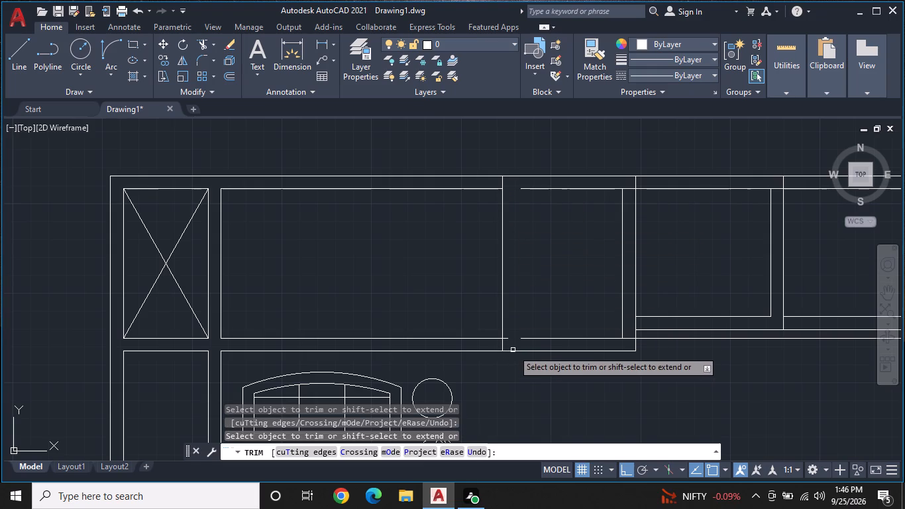
click(513, 350)
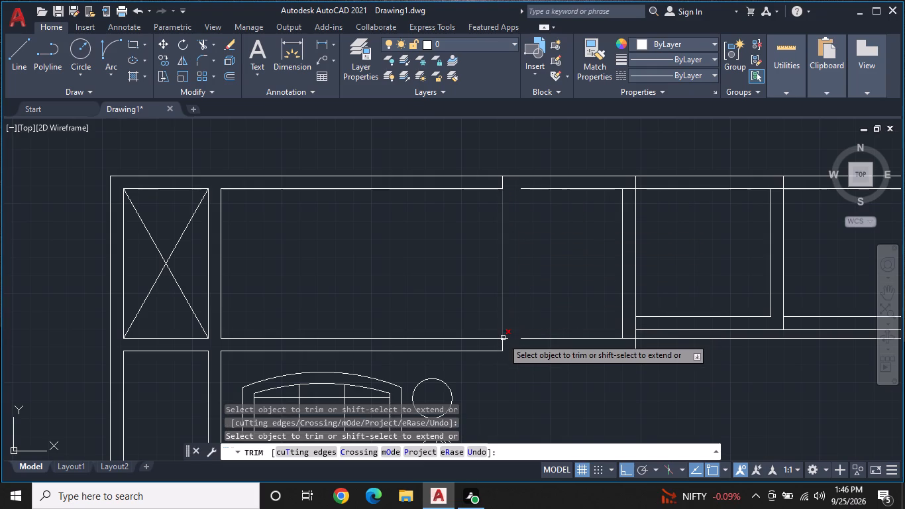
drag(509, 333, 506, 341)
click(506, 341)
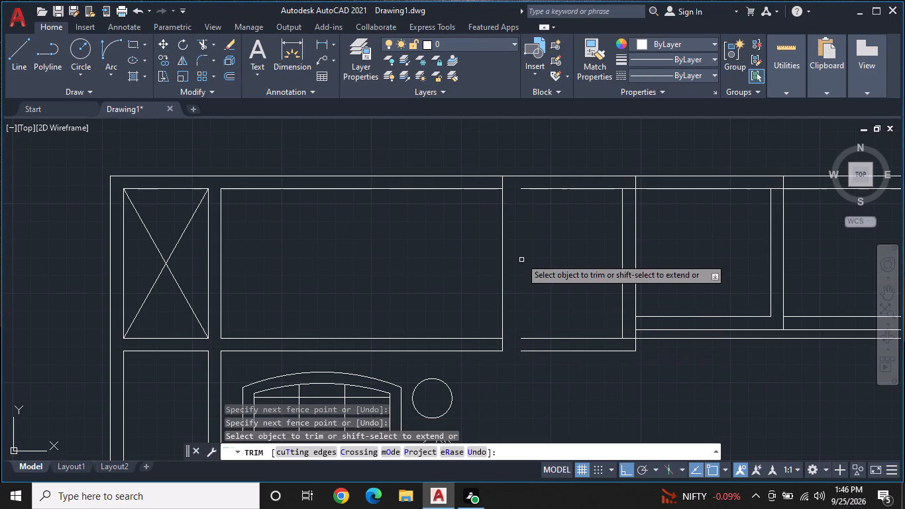
Offset the new dividing line by 9" toward the first adjoining room to form the second wall face.
double_click(235, 76)
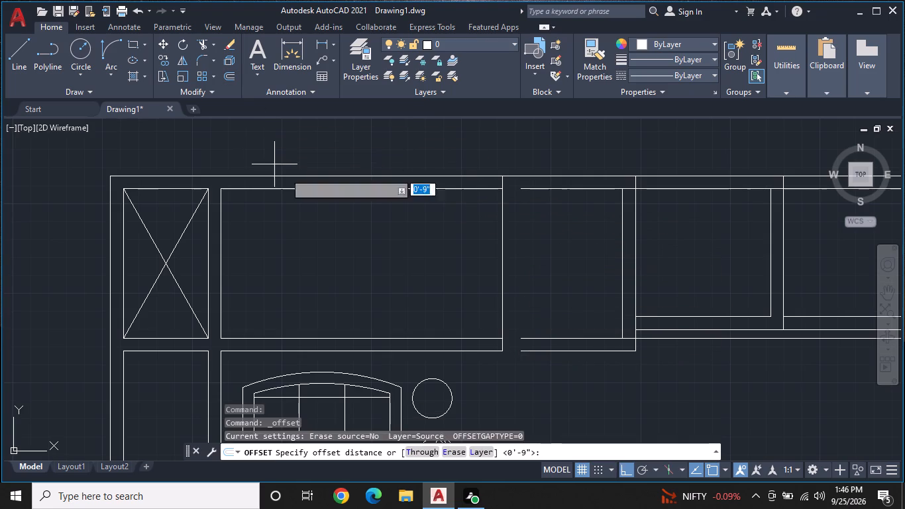
right_click(373, 290)
click(406, 304)
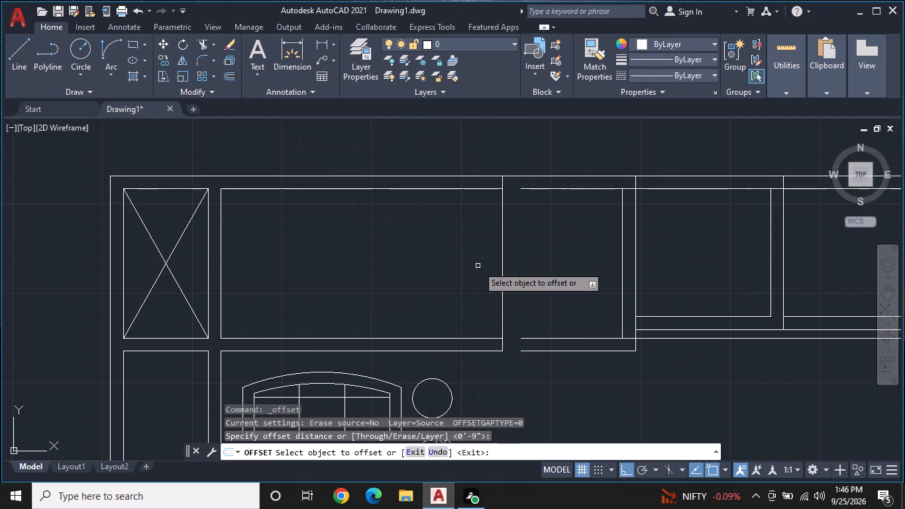
click(501, 251)
click(531, 259)
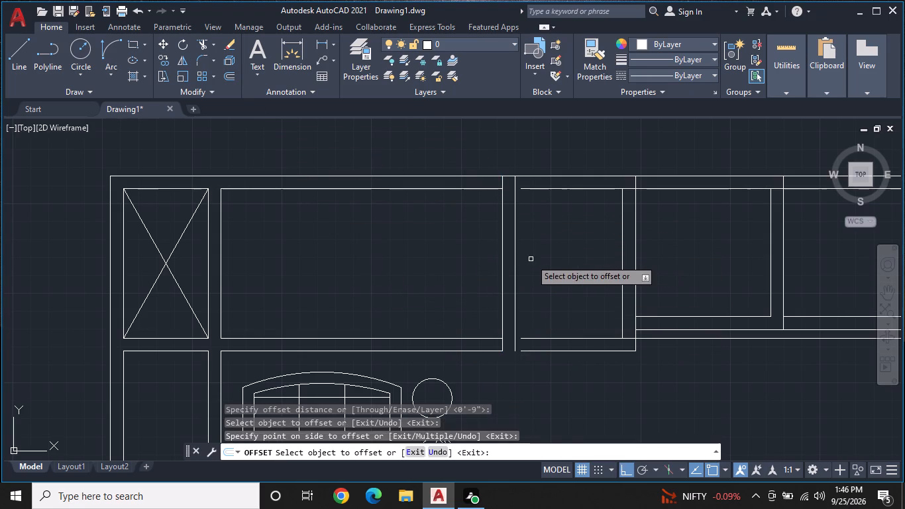
key(Escape)
Extend the large room's two lower horizontal wall lines across to the 9" offset line.
middle_drag(530, 259, 537, 271)
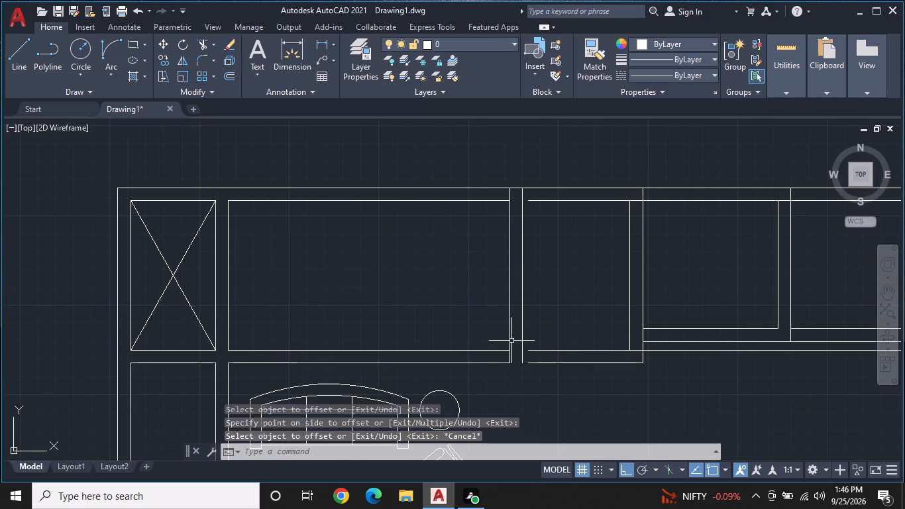
middle_drag(510, 342, 506, 314)
key(e)
text(X)
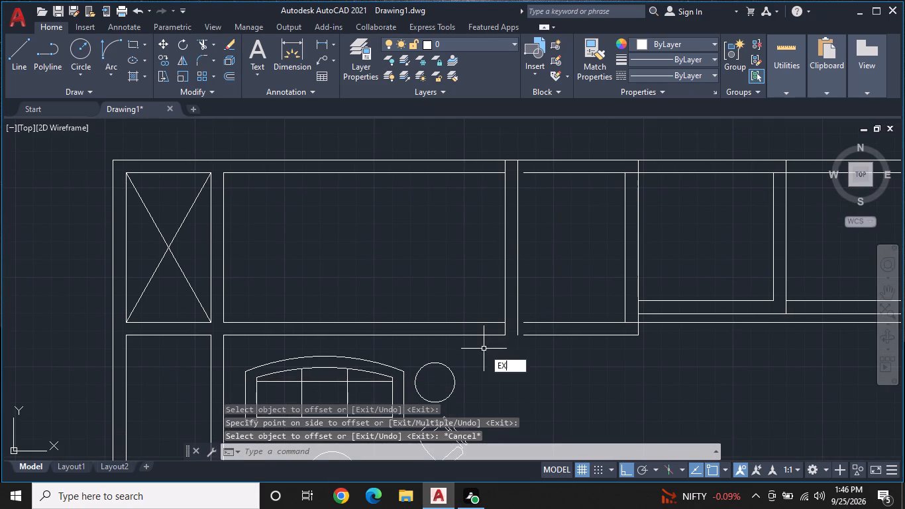
key(space)
click(487, 335)
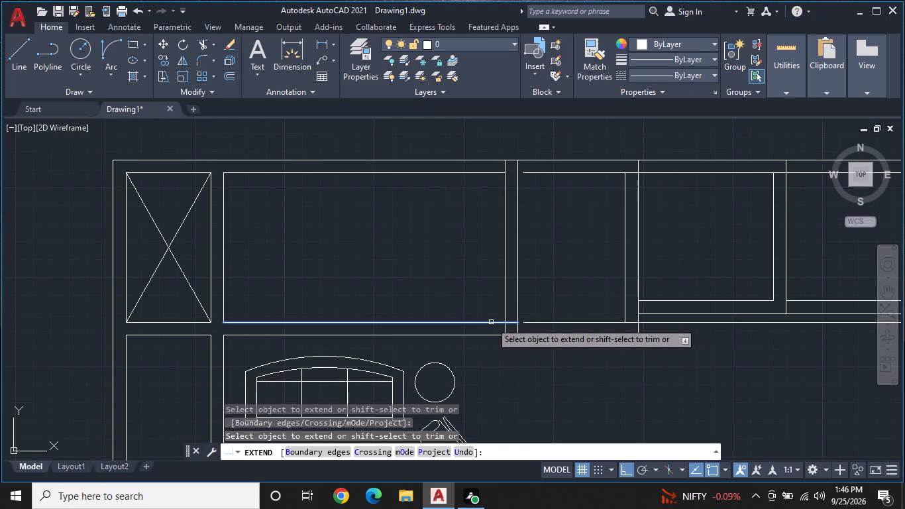
click(491, 322)
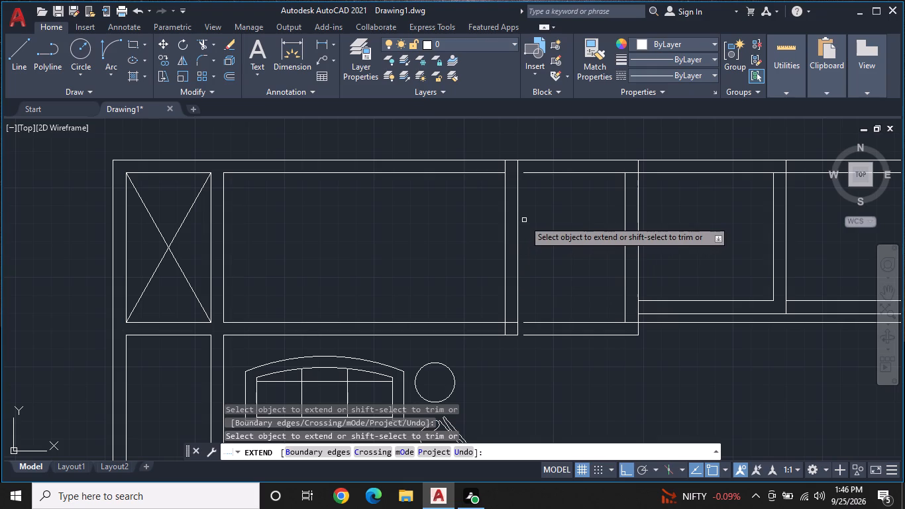
key(Escape)
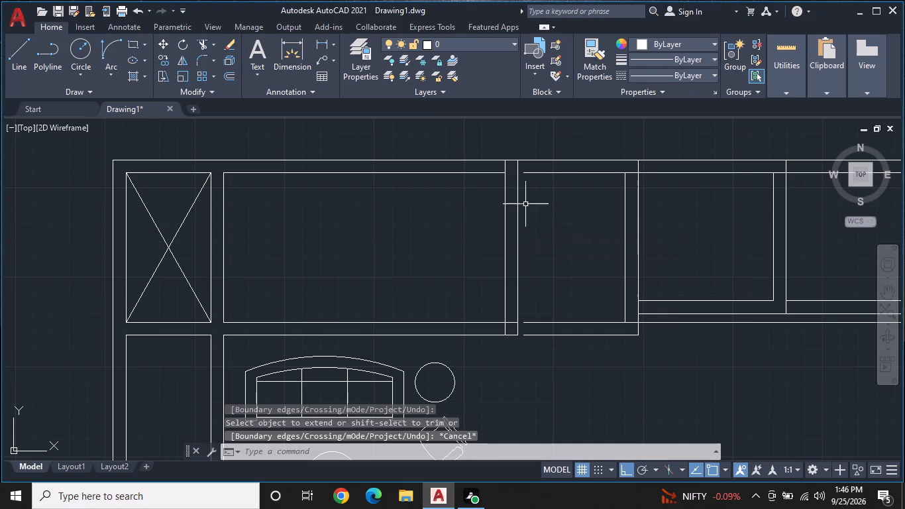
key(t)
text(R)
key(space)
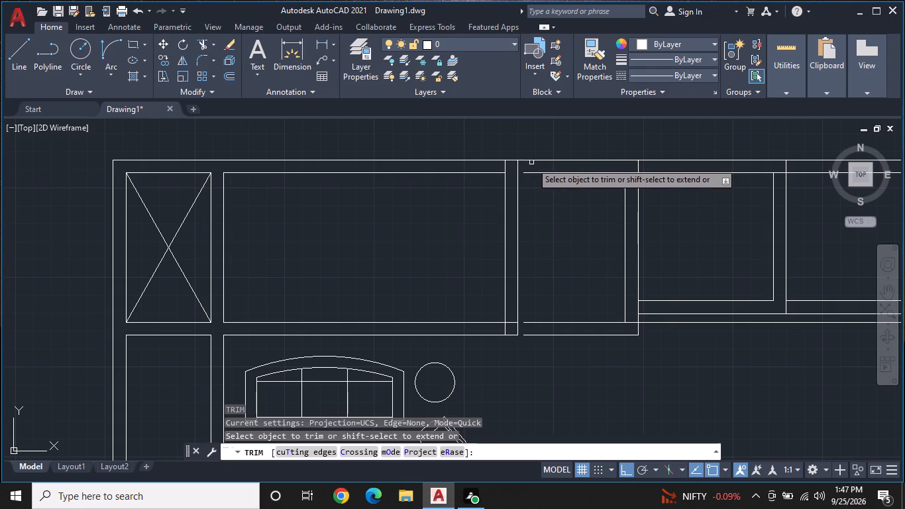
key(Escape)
Erase the offset vertical line on the adjoining room's side of the dividing wall.
scroll(521, 194, down, 1)
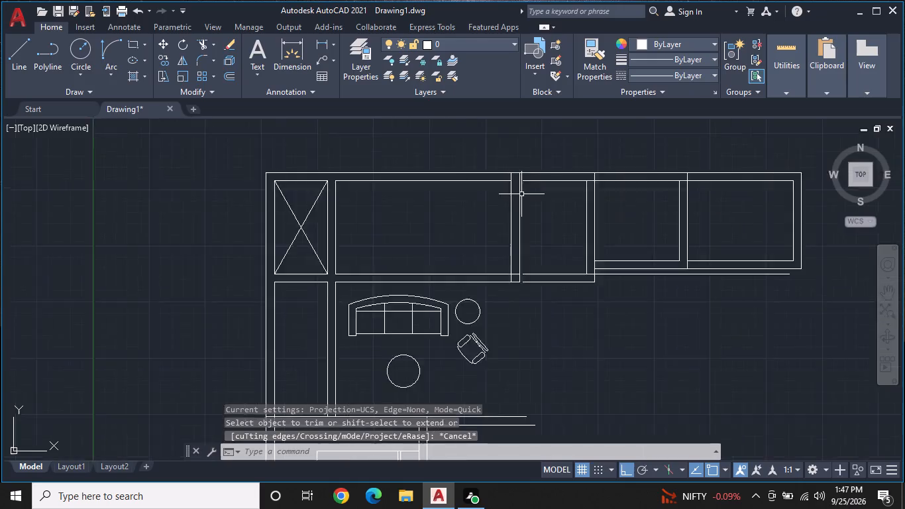
middle_click(537, 261)
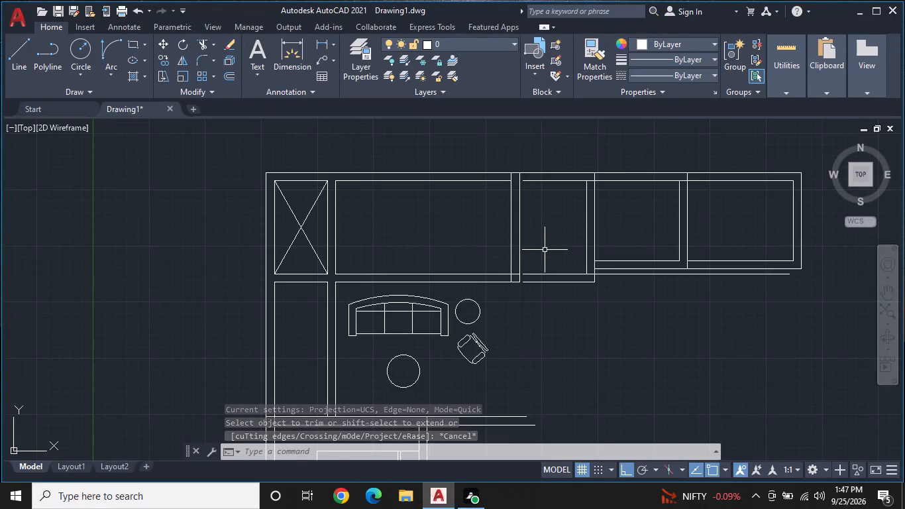
scroll(545, 247, up, 1)
middle_drag(516, 190, 521, 278)
key(Escape)
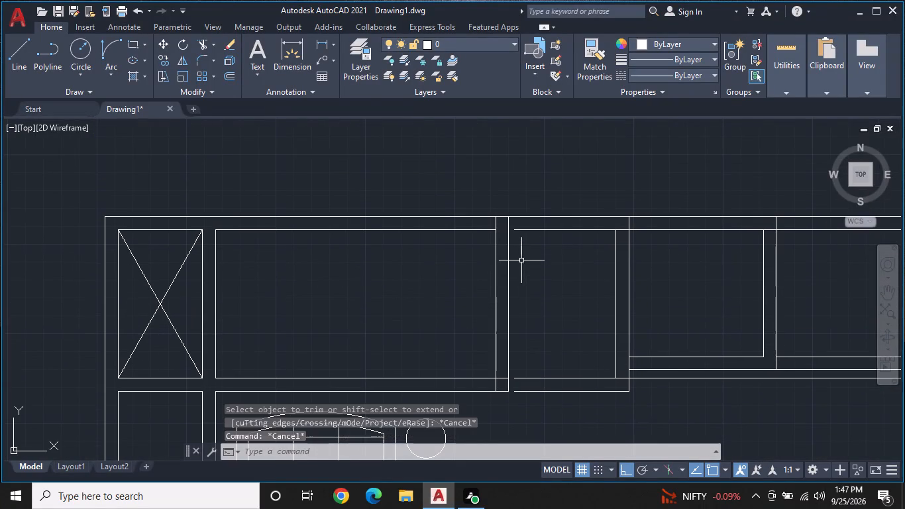
click(511, 273)
click(508, 277)
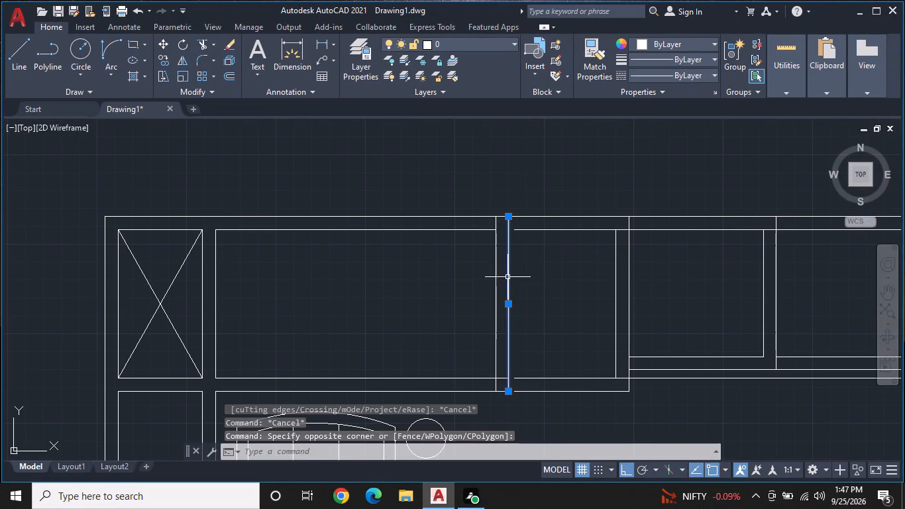
right_click(501, 283)
click(548, 237)
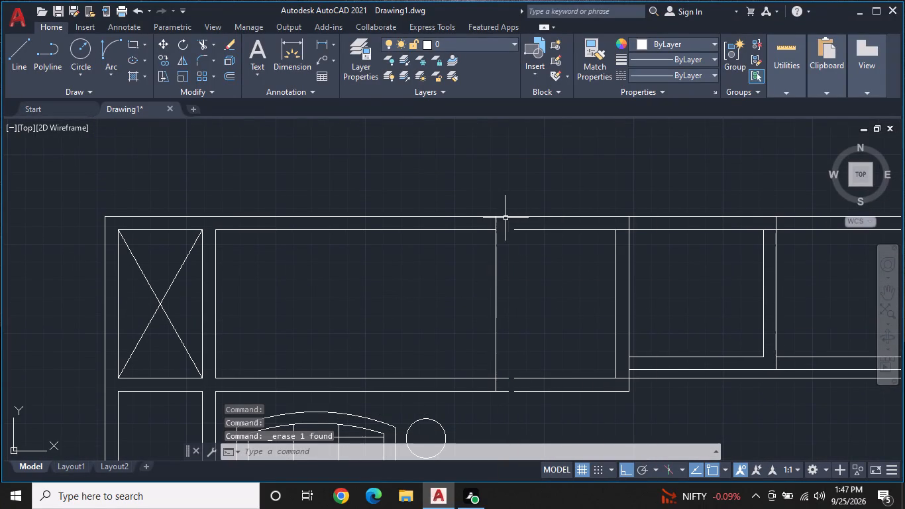
Trim the upper outer wall line between the large room's dividing line and the first adjoining room.
text(TR)
key(space)
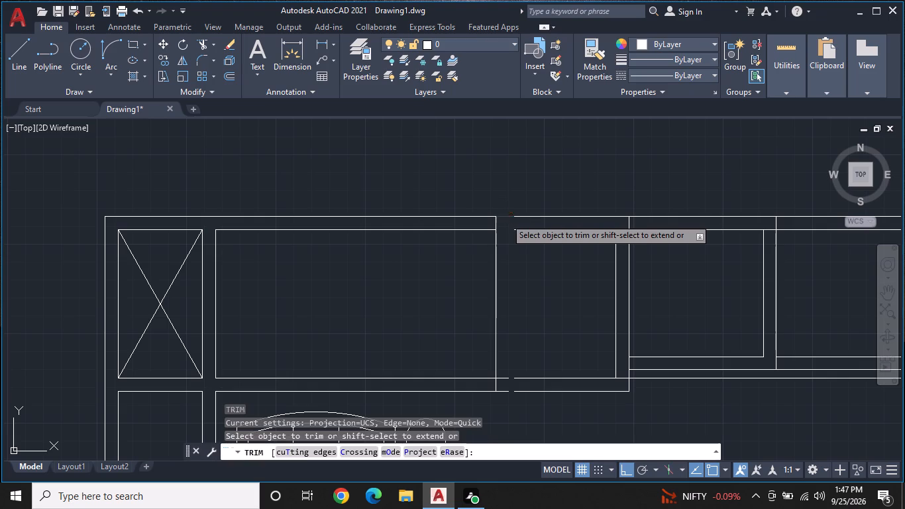
click(506, 218)
middle_drag(523, 248, 529, 241)
scroll(530, 240, up, 1)
scroll(530, 240, down, 1)
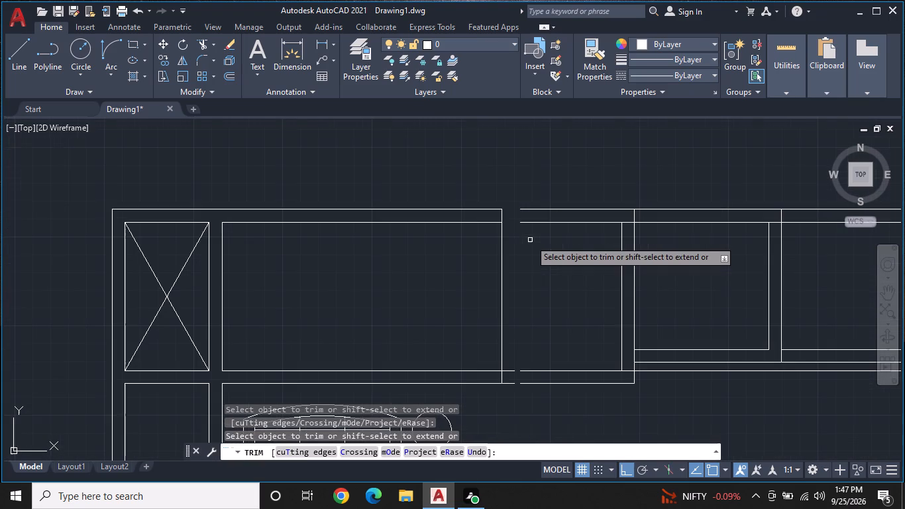
middle_drag(529, 311, 537, 276)
key(Escape)
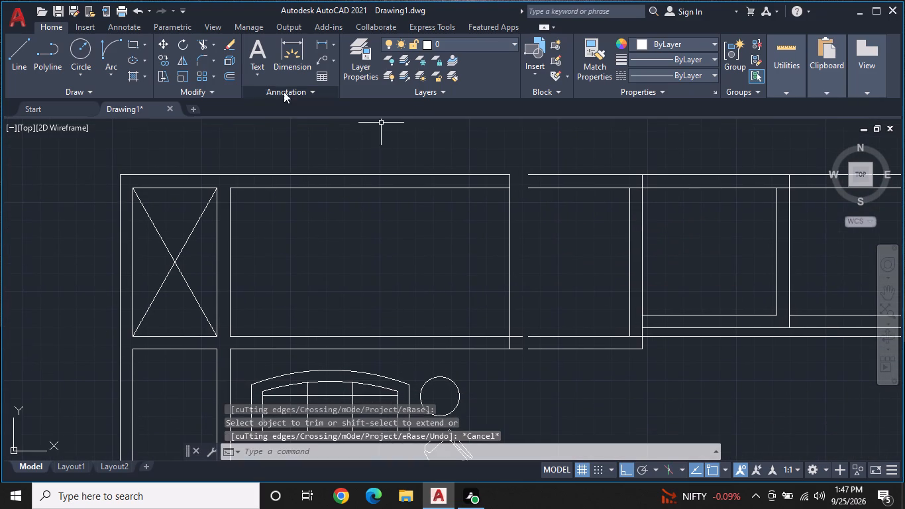
Offset the large room's vertical dividing line by 9" toward the first adjoining room.
click(235, 74)
right_click(354, 158)
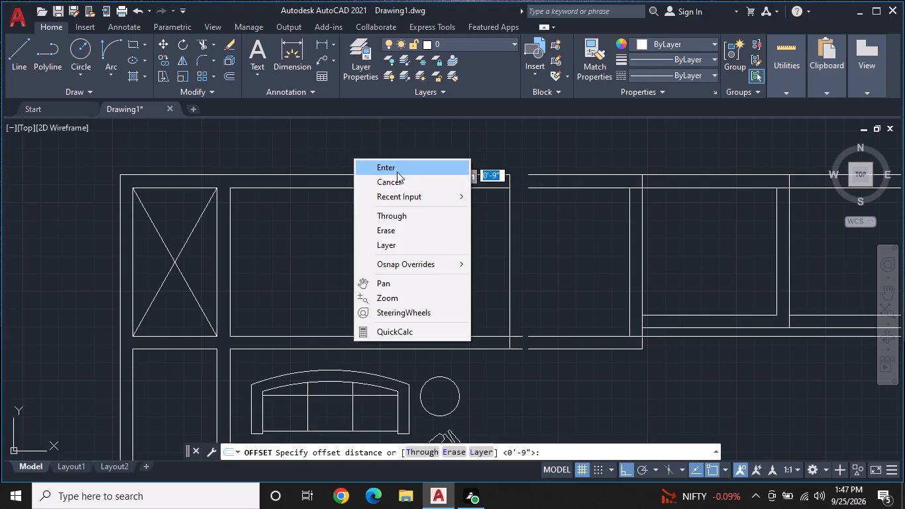
click(398, 170)
click(508, 242)
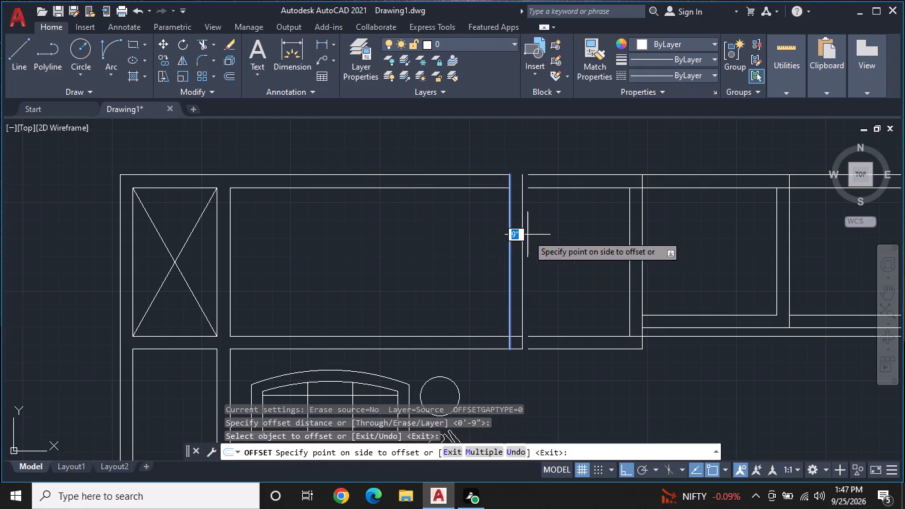
click(528, 235)
middle_drag(529, 233, 523, 247)
key(Escape)
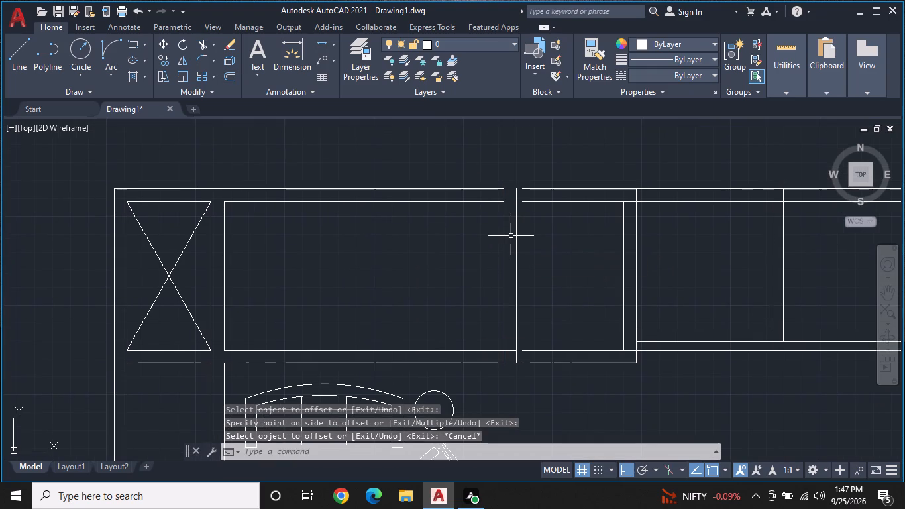
Extend the large room's upper outer wall line to the 9" offset line.
text(EX)
key(space)
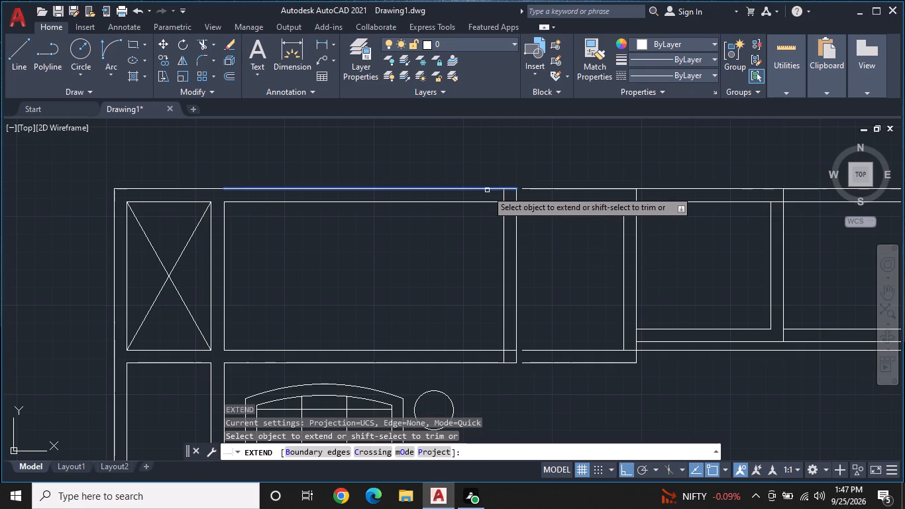
click(487, 190)
middle_drag(557, 288, 528, 293)
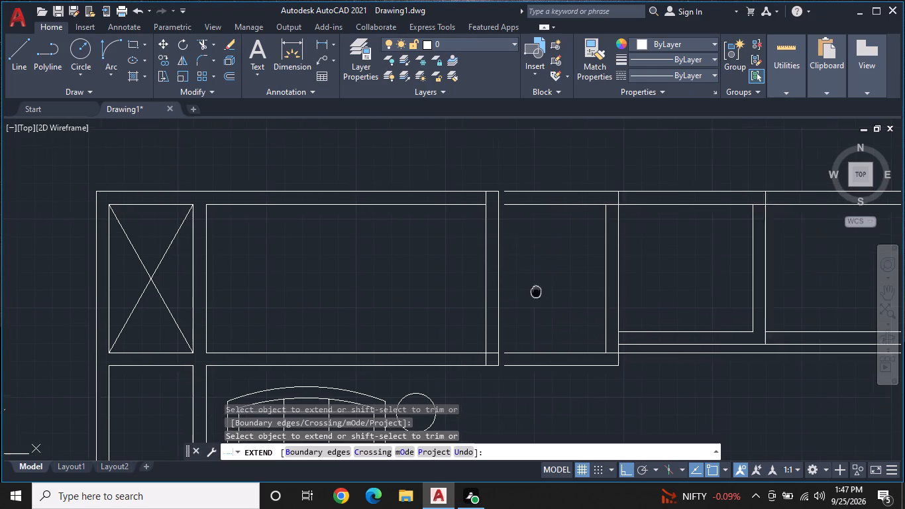
middle_drag(528, 293, 527, 293)
key(Escape)
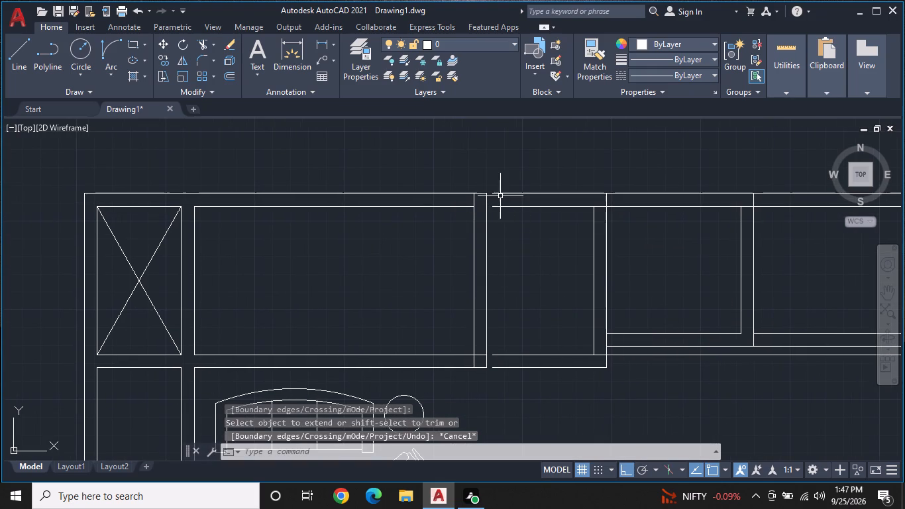
Move all the adjoining rooms' walls from their open lower wall endpoint onto the lower outer corner of the 9" dividing wall.
click(486, 180)
key(Escape)
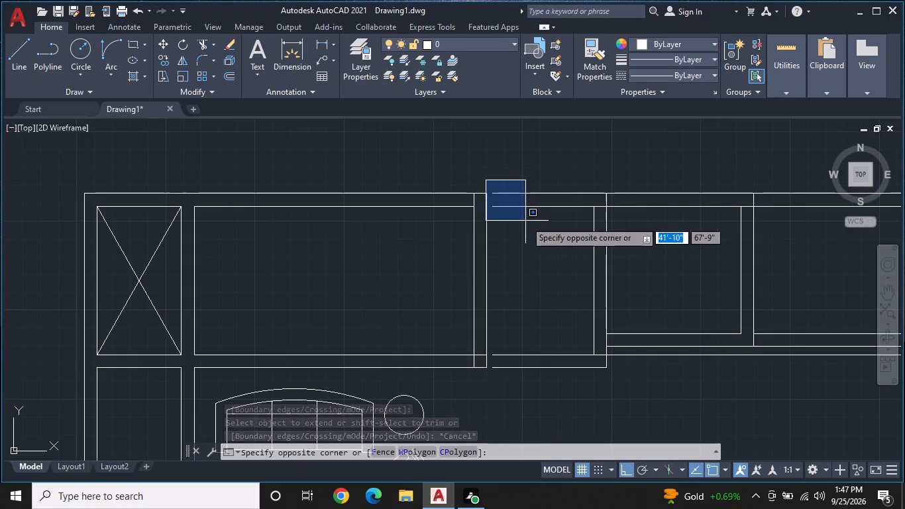
scroll(498, 375, up, 1)
click(490, 375)
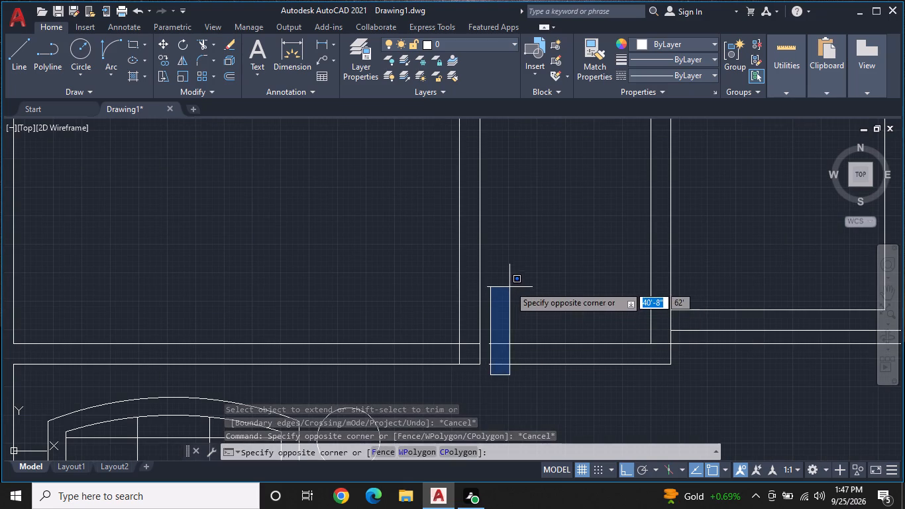
key(Escape)
click(486, 372)
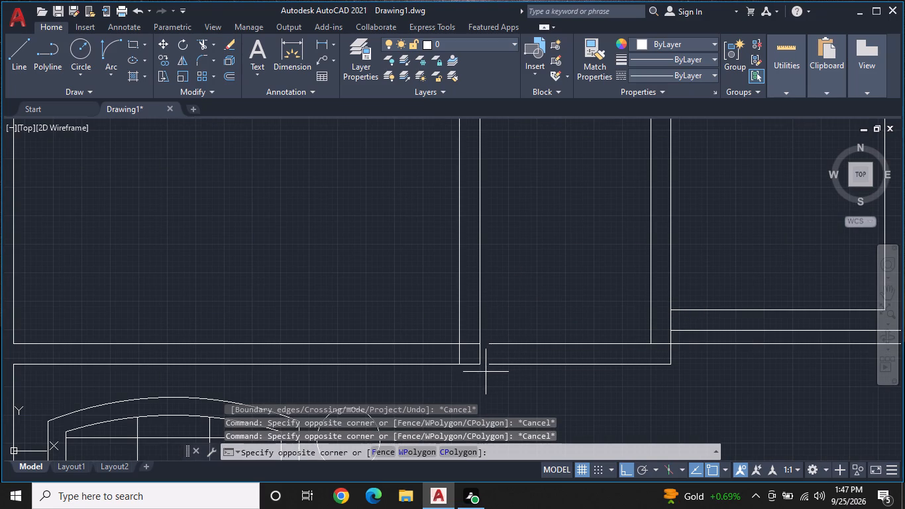
middle_drag(541, 221, 474, 269)
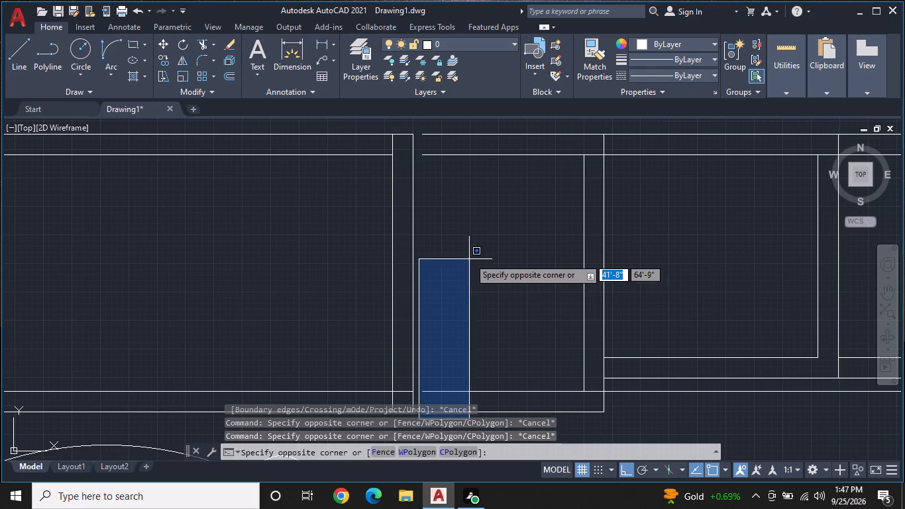
scroll(468, 243, down, 1)
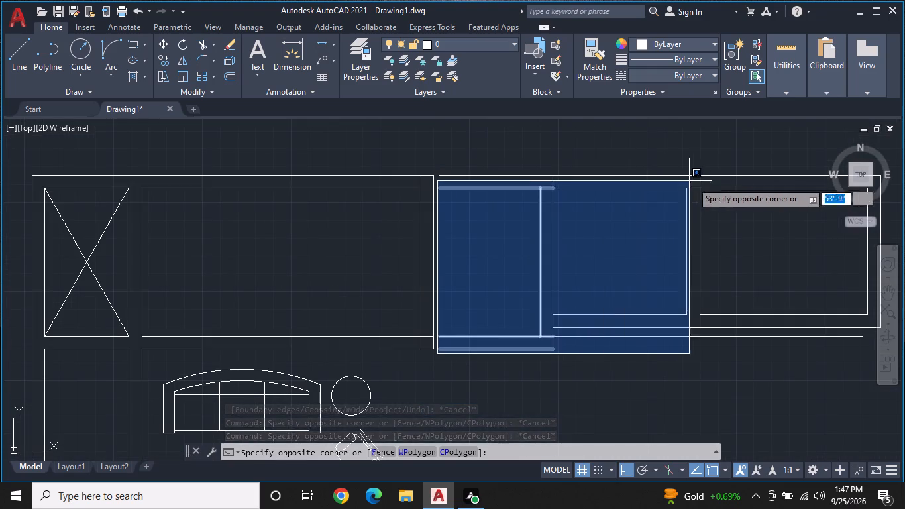
middle_drag(702, 182, 566, 199)
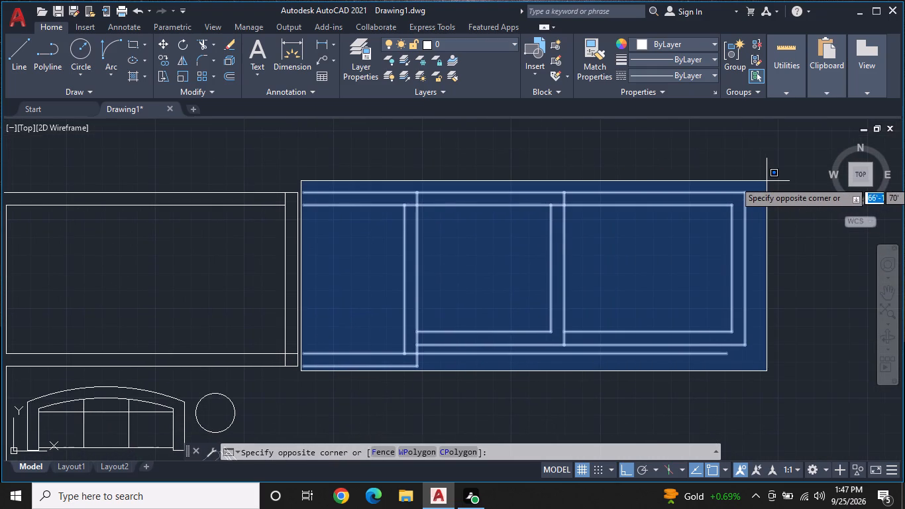
click(767, 181)
middle_drag(539, 307, 579, 262)
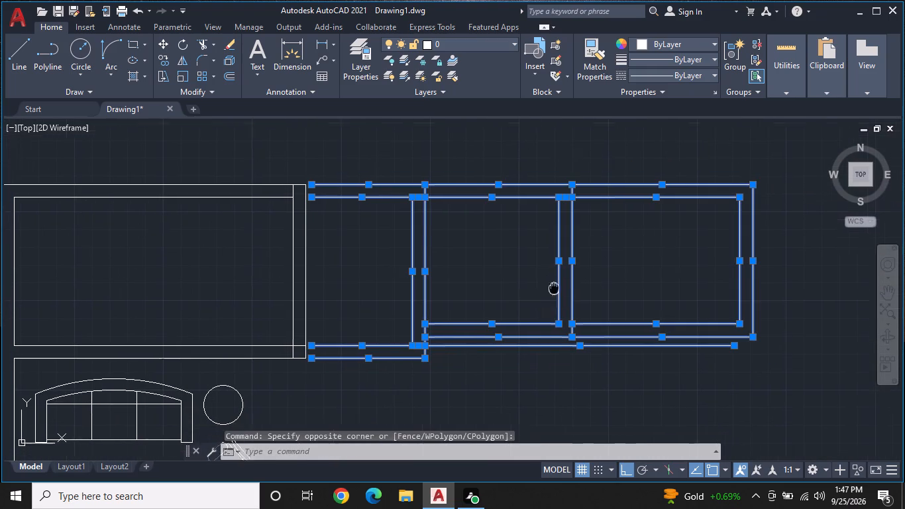
middle_drag(579, 262, 653, 213)
right_click(466, 347)
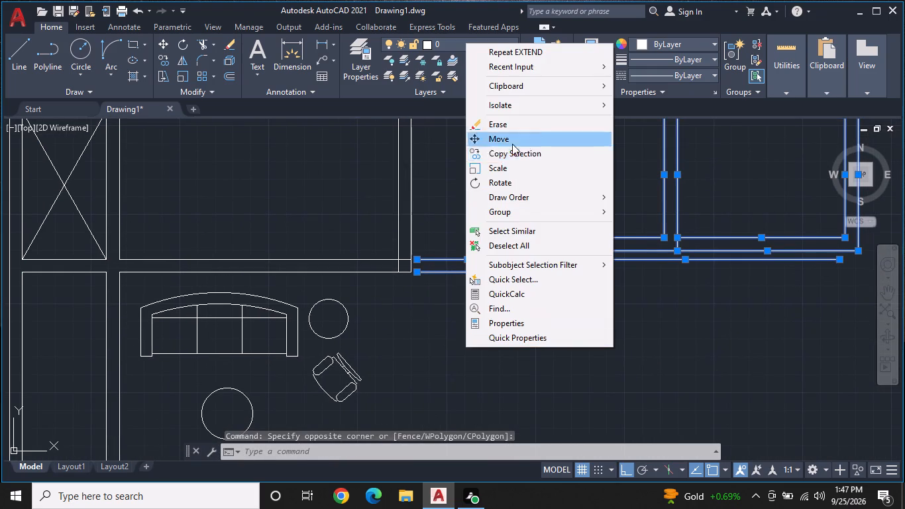
click(512, 144)
middle_drag(458, 285, 511, 263)
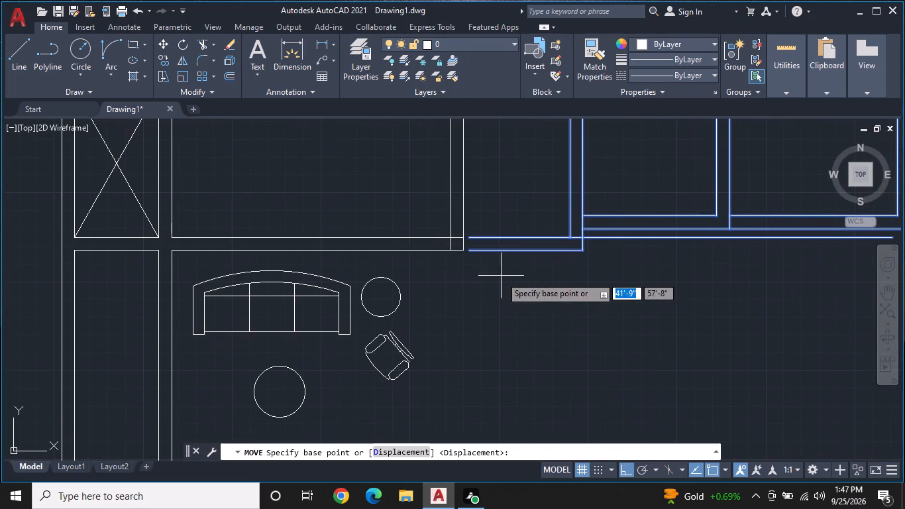
scroll(460, 251, up, 1)
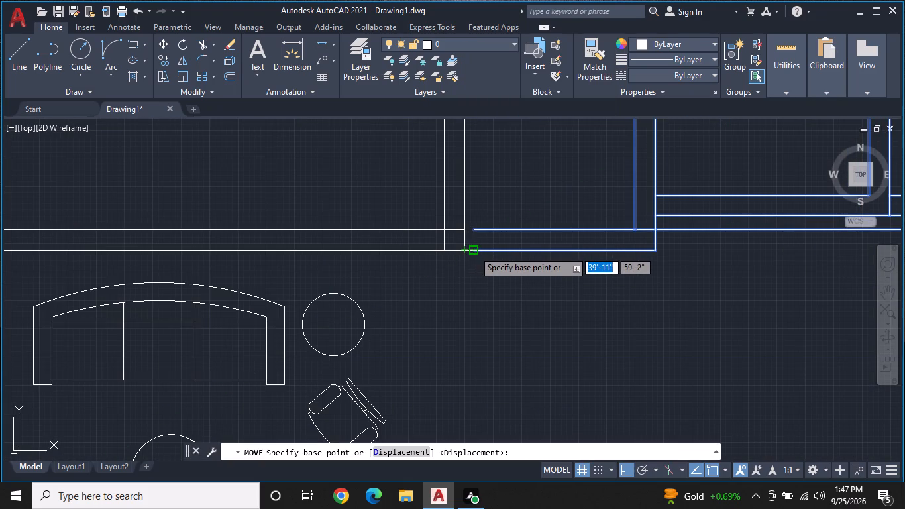
scroll(474, 251, up, 1)
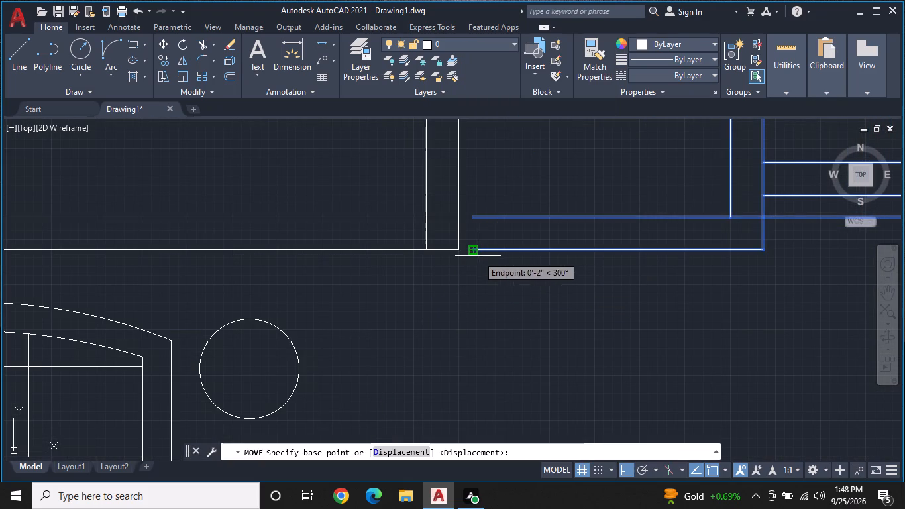
click(477, 253)
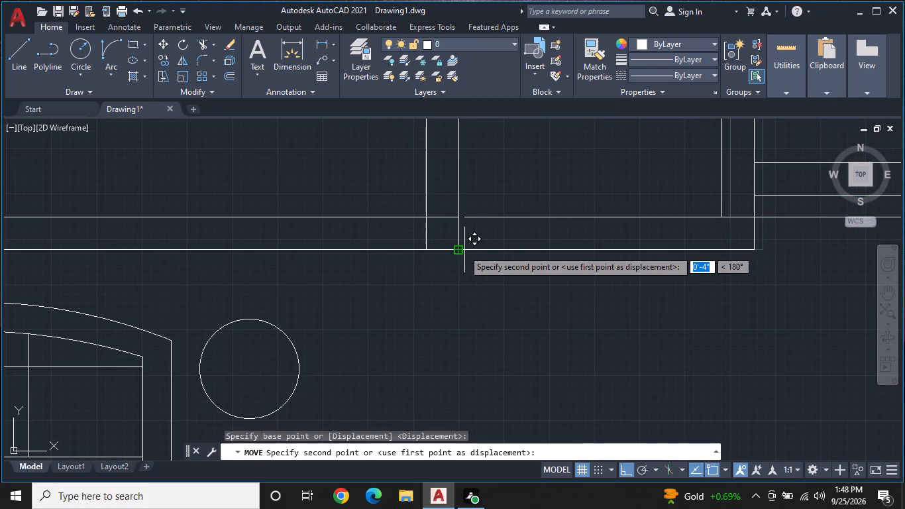
click(456, 248)
key(Escape)
Erase the stray horizontal line running just below the two farther adjoining rooms.
scroll(462, 274, down, 2)
middle_drag(470, 278, 396, 295)
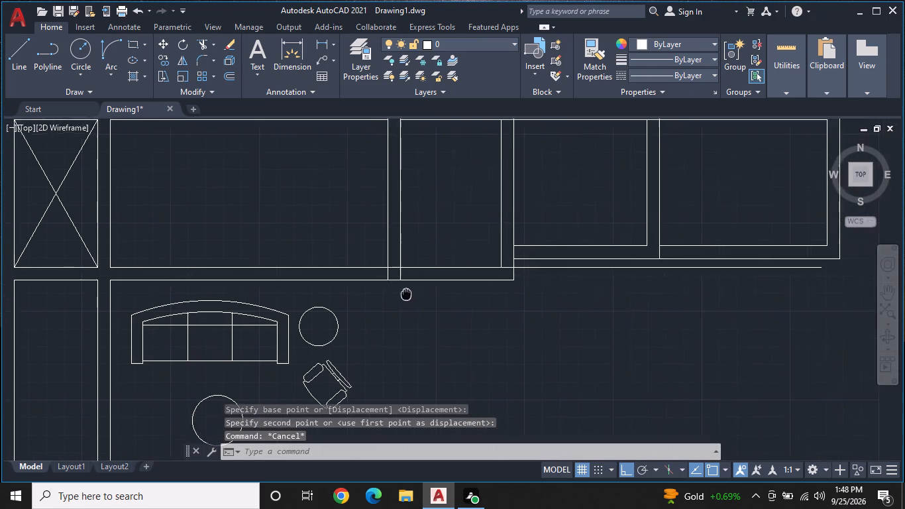
middle_drag(396, 295, 303, 292)
click(436, 263)
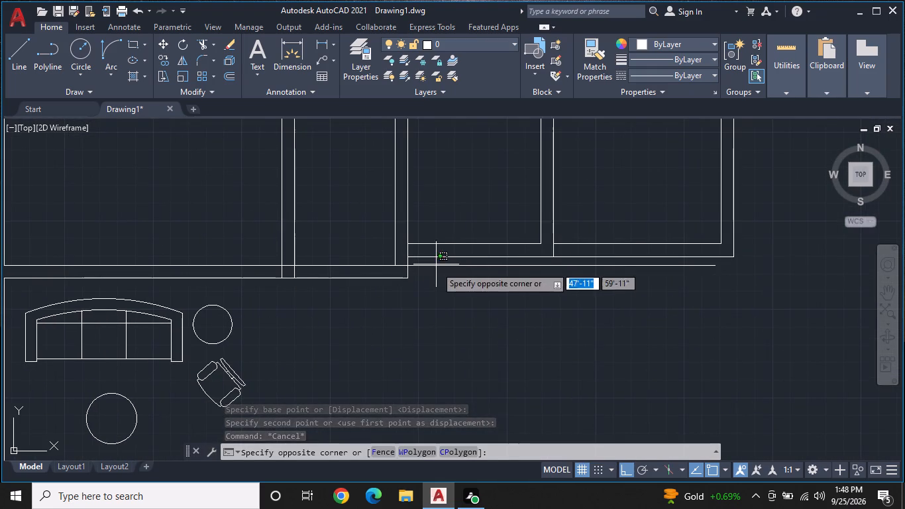
click(437, 270)
click(442, 263)
click(444, 268)
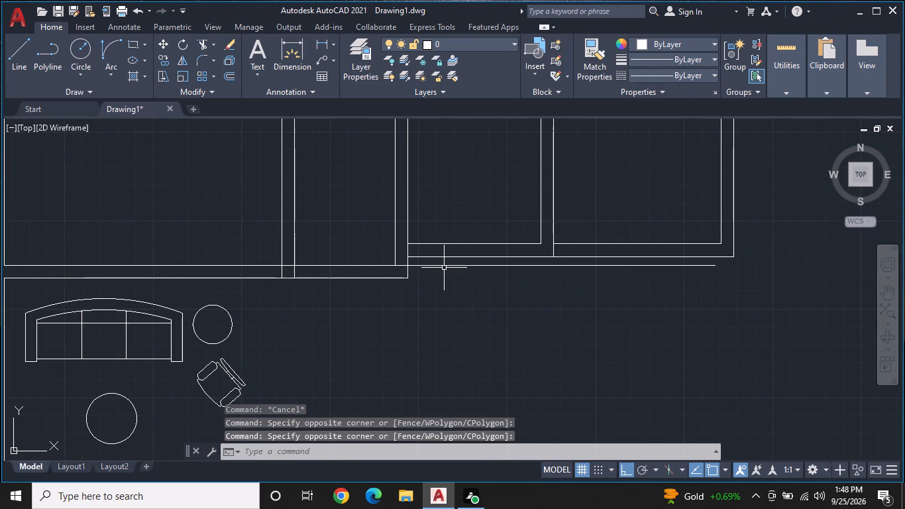
click(445, 268)
click(450, 265)
right_drag(445, 278, 445, 286)
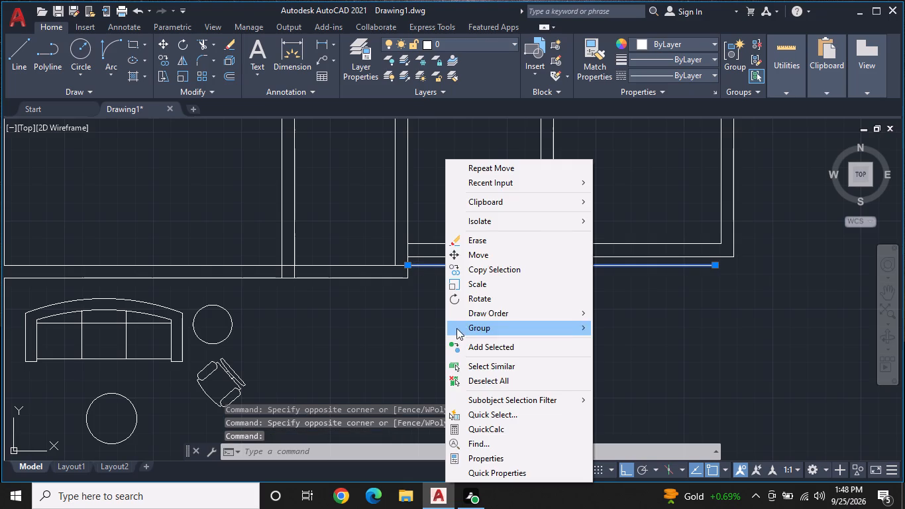
click(500, 240)
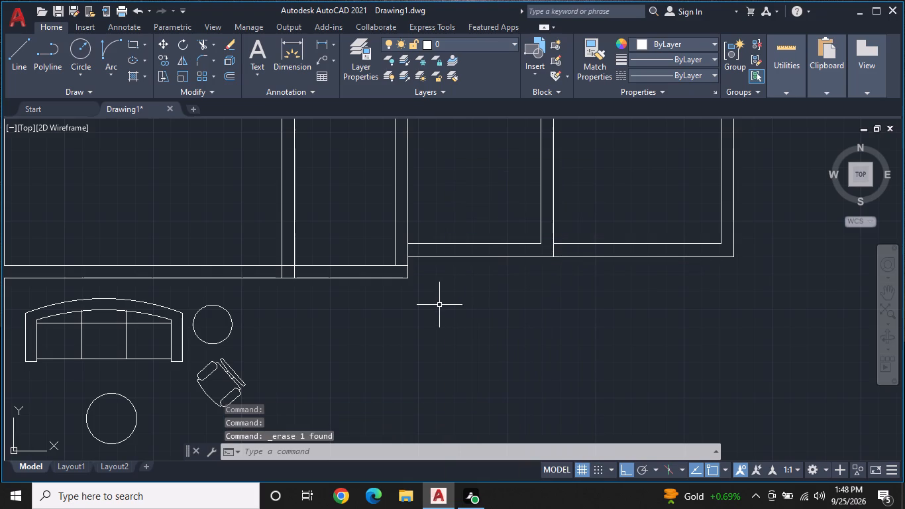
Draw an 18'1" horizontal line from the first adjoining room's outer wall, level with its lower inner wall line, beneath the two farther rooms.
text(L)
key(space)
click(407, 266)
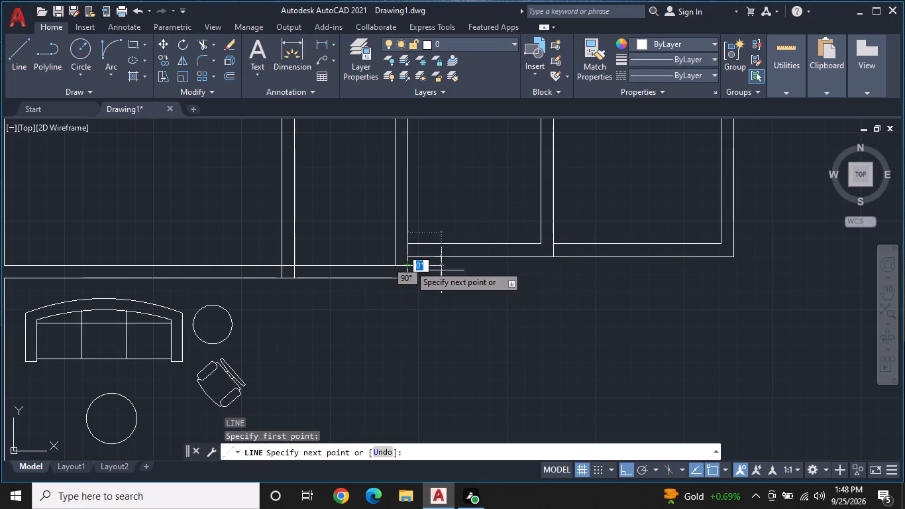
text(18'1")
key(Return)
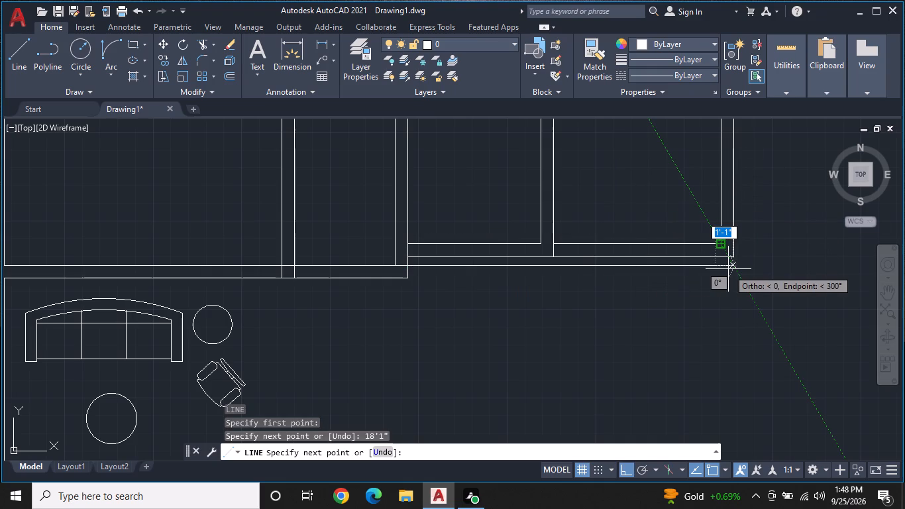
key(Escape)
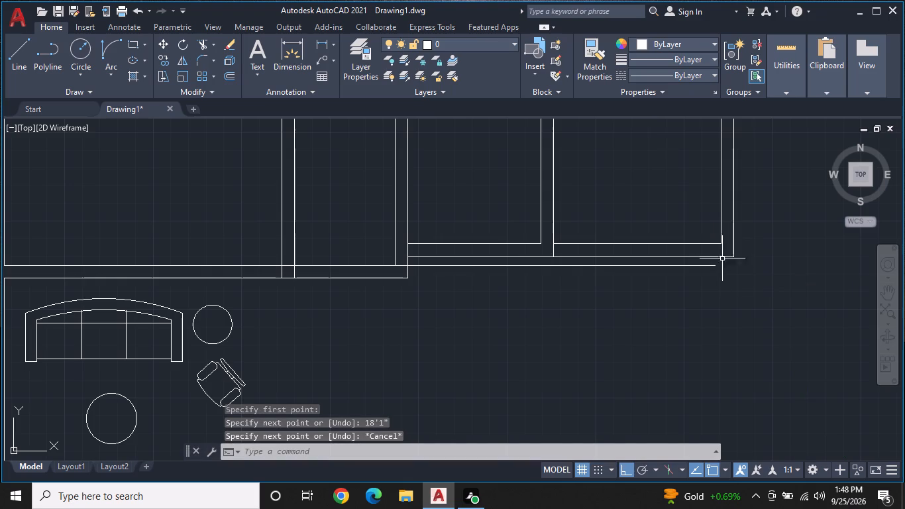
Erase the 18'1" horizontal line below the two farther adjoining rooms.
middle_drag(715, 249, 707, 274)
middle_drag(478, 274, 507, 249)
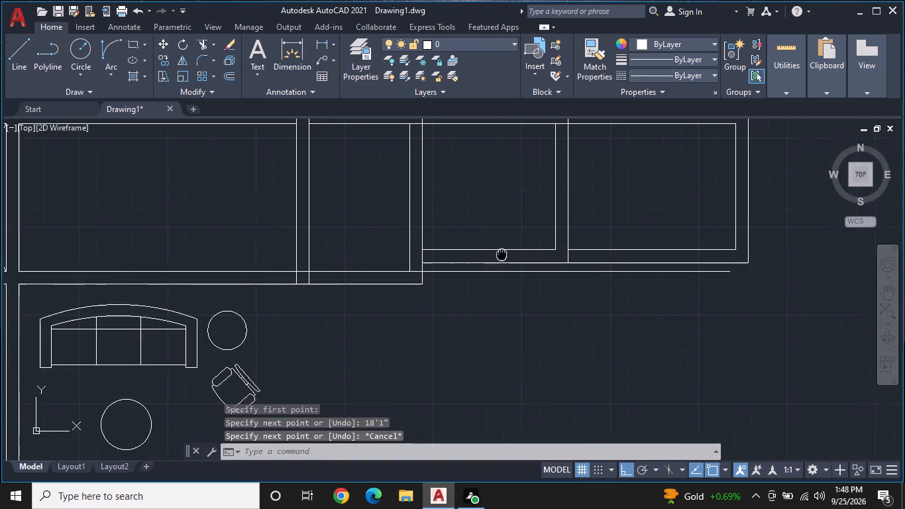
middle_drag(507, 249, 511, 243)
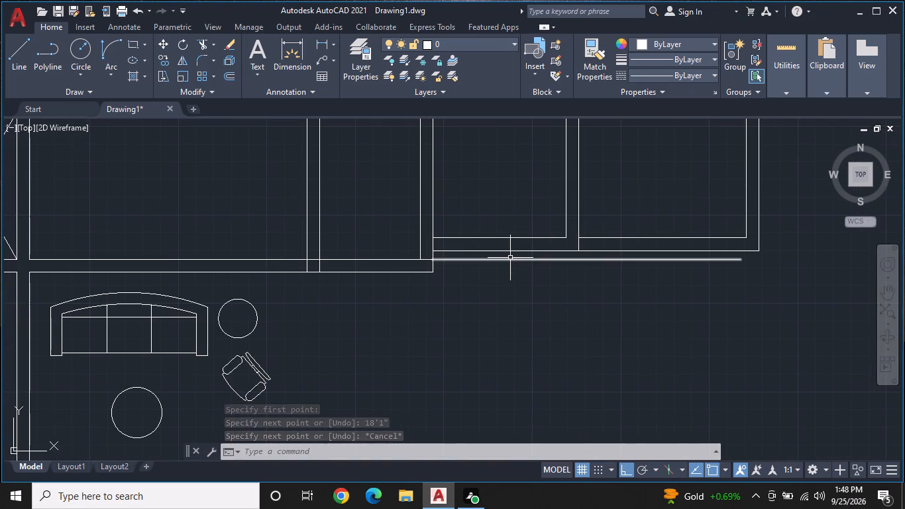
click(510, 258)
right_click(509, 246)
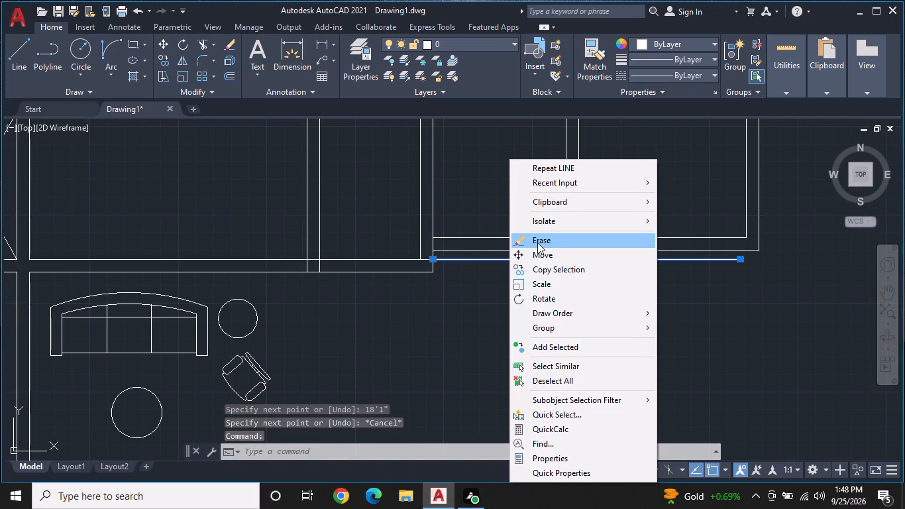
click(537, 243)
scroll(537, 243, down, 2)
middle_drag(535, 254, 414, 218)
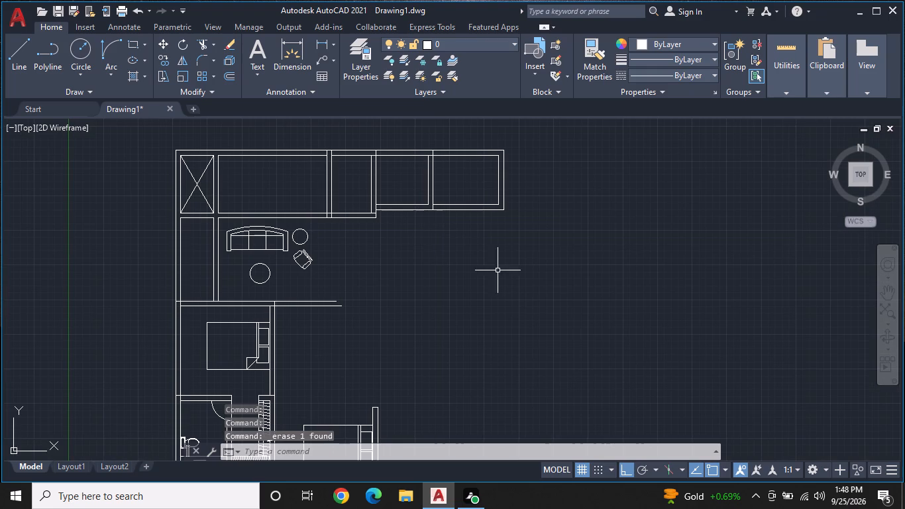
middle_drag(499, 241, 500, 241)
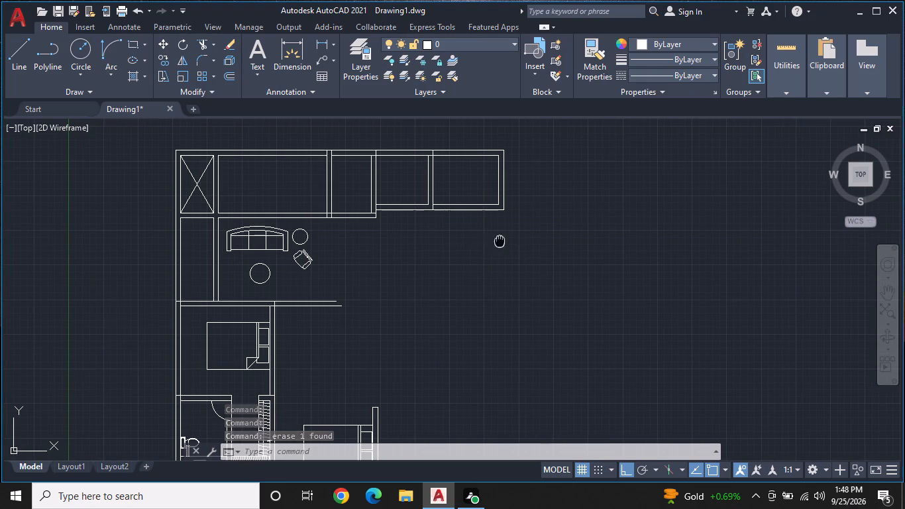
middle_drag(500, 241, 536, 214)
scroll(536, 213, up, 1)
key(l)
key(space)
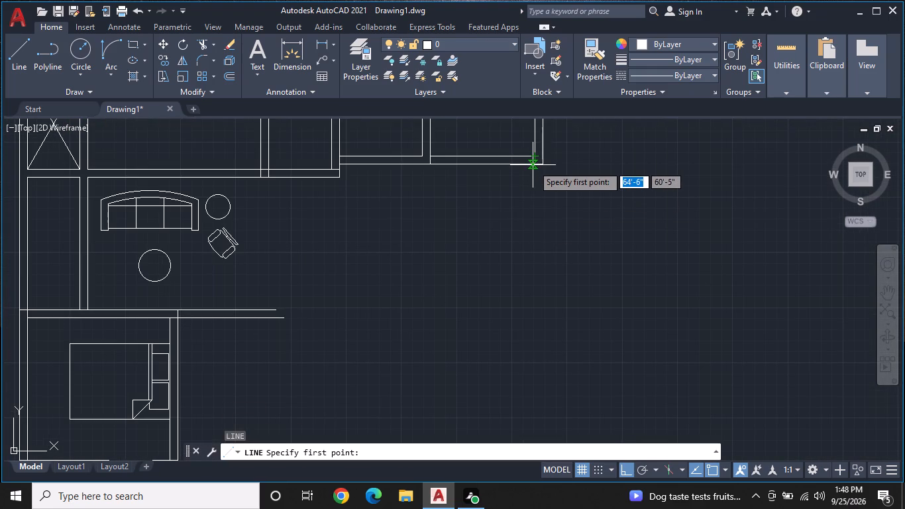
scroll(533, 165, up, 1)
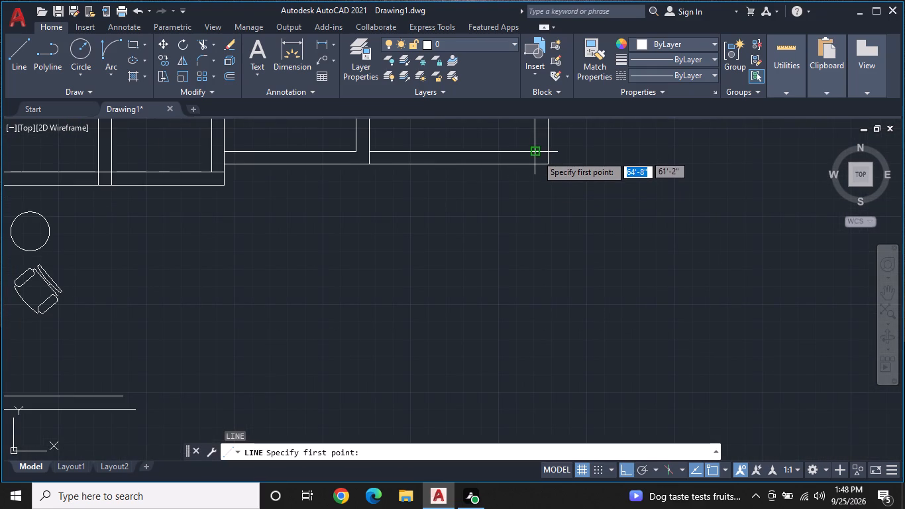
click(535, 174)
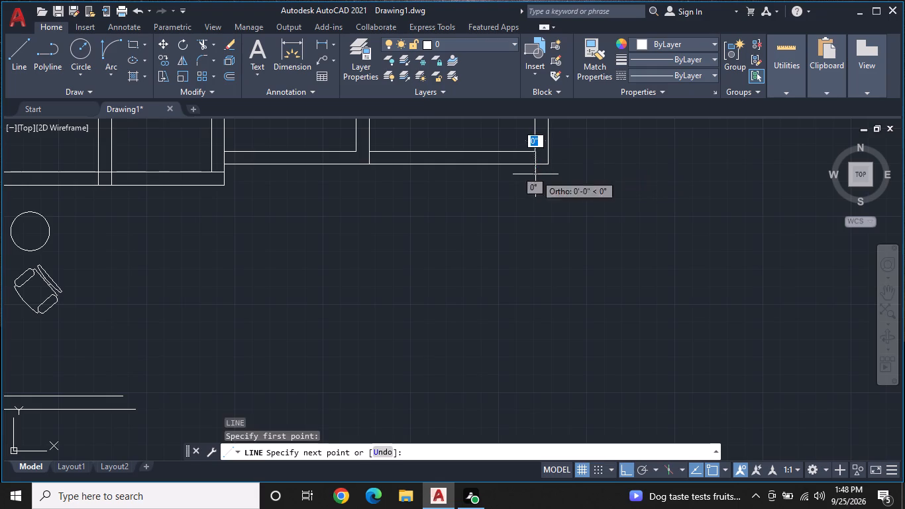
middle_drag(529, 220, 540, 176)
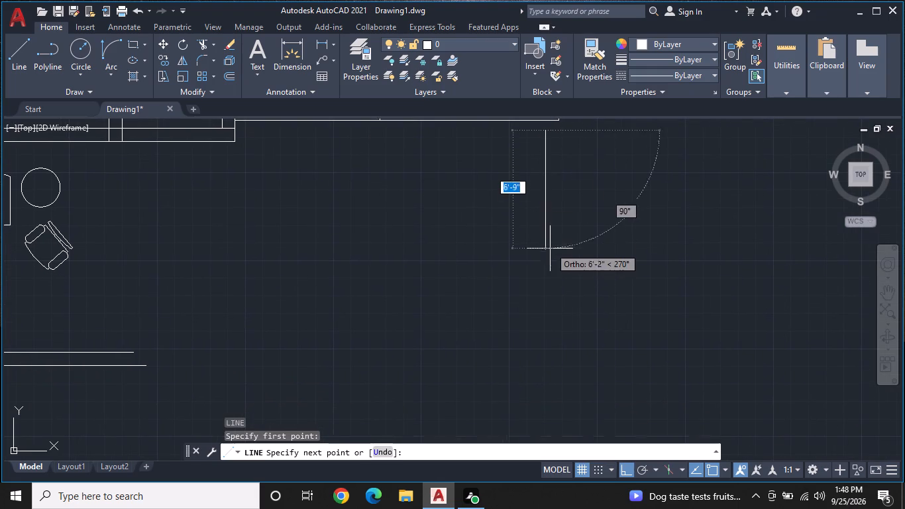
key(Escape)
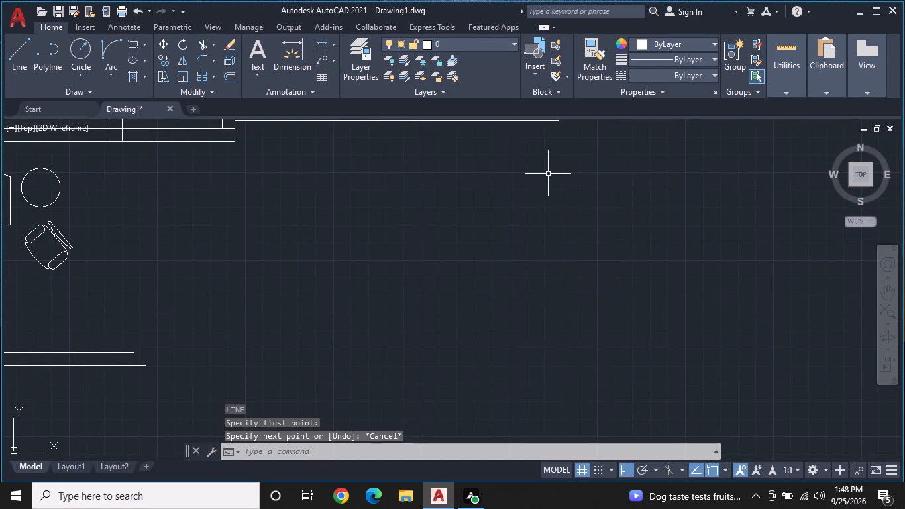
Draw the inner outline of a room below the two farther rooms: 14'11" down, about 18'5" across, and up to the first adjoining room's outer corner.
middle_drag(546, 221, 531, 284)
scroll(537, 235, up, 1)
text(L)
key(space)
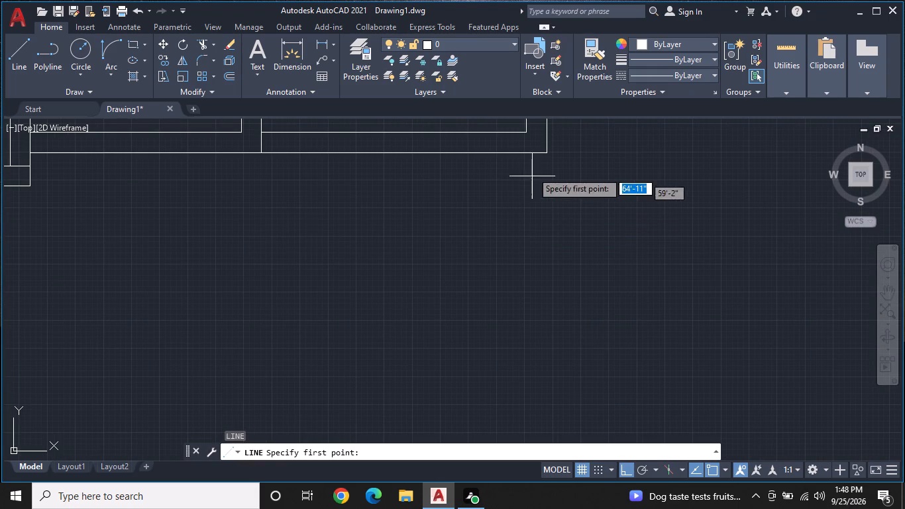
click(523, 131)
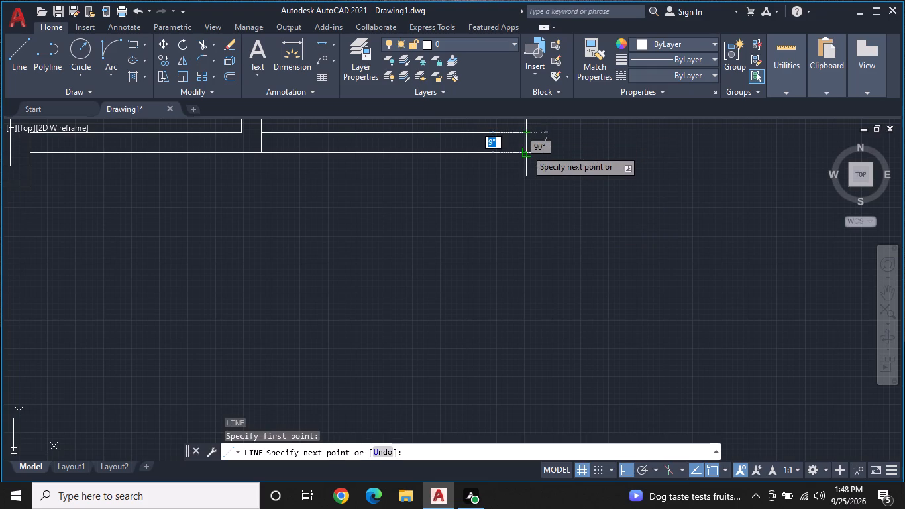
click(526, 150)
text(14')
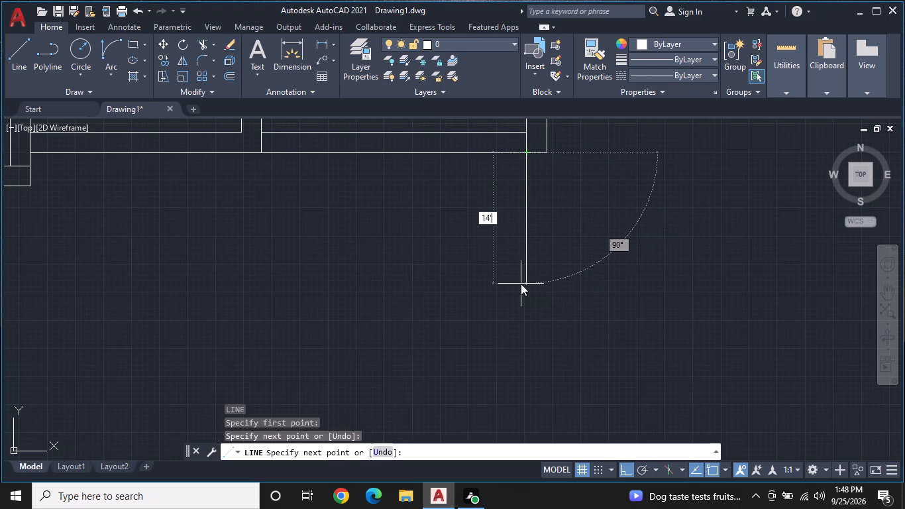
text(11")
key(Return)
scroll(521, 284, down, 2)
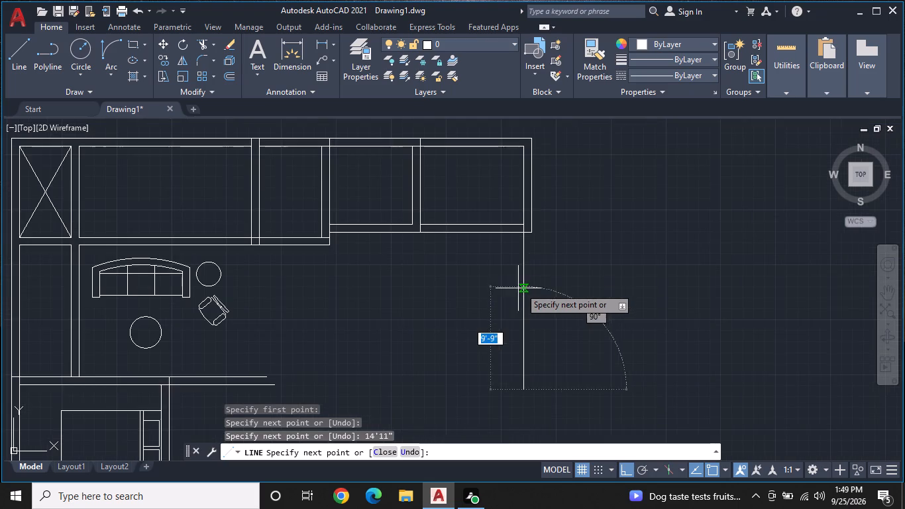
middle_drag(518, 288, 562, 208)
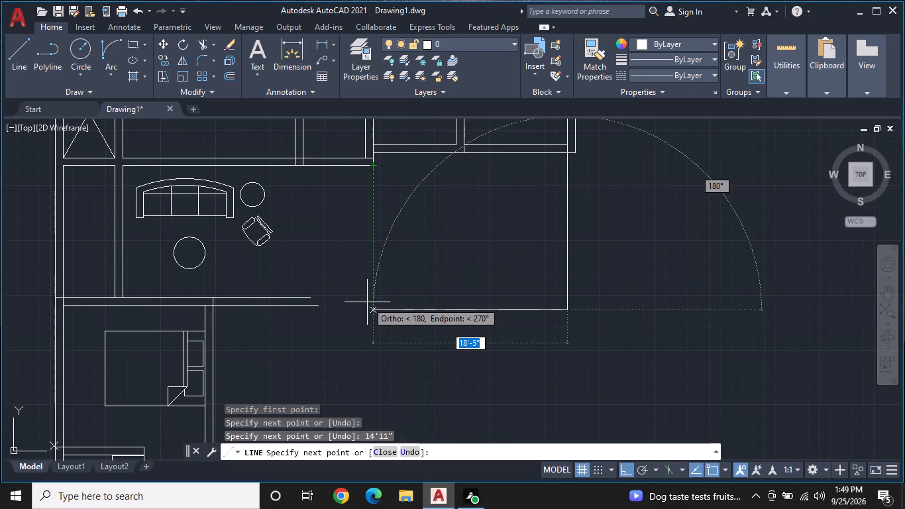
click(374, 311)
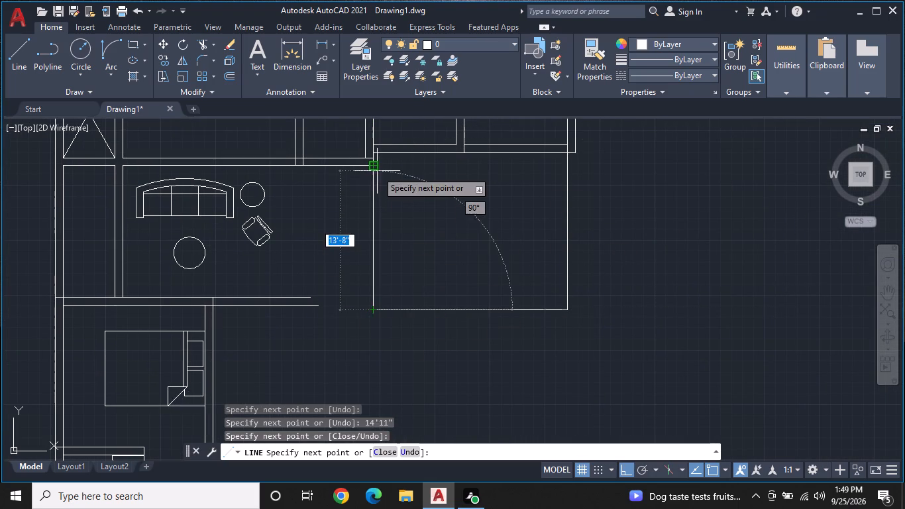
click(376, 167)
key(Escape)
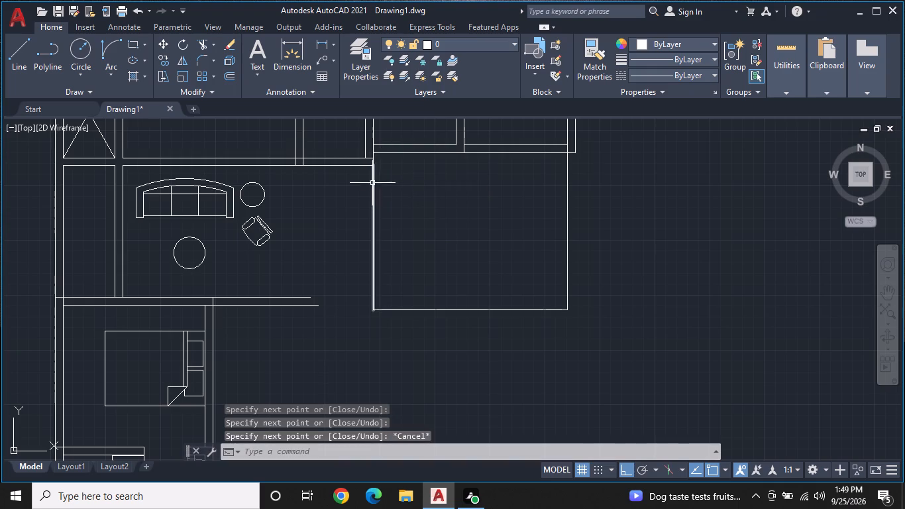
Offset the new room's two side lines and bottom line outward by 9" to give its walls thickness.
middle_drag(409, 235, 479, 276)
click(225, 76)
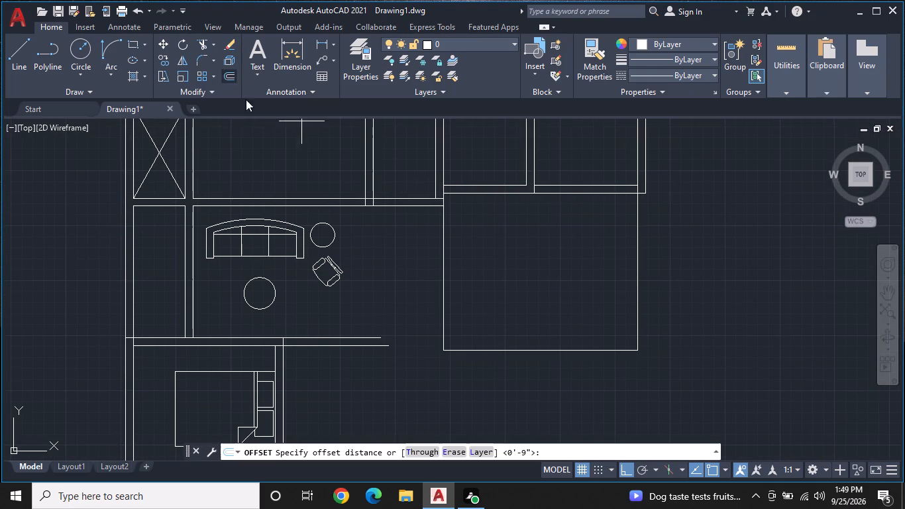
right_click(477, 290)
click(495, 294)
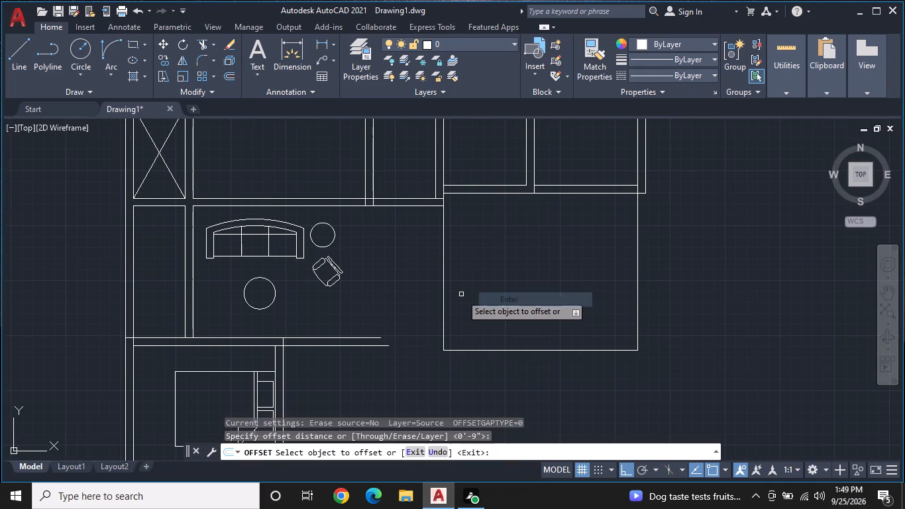
click(441, 308)
click(443, 302)
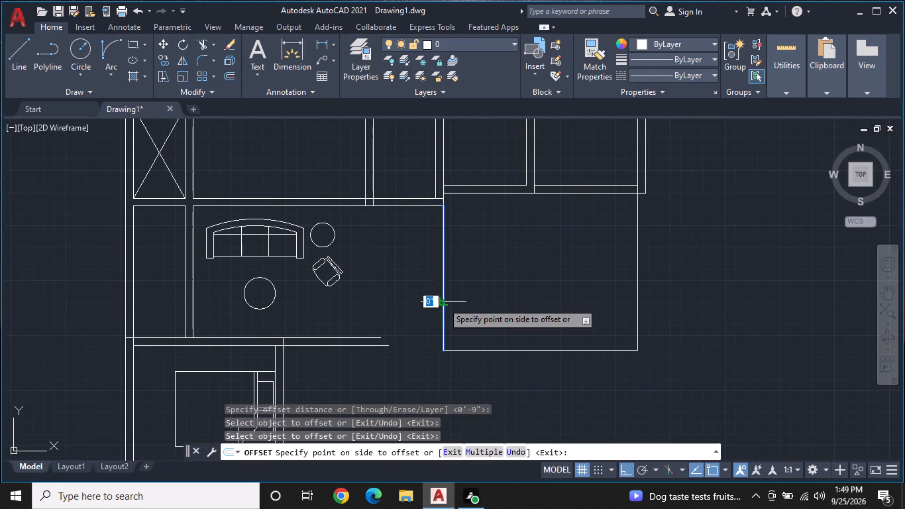
click(427, 303)
click(490, 351)
click(495, 374)
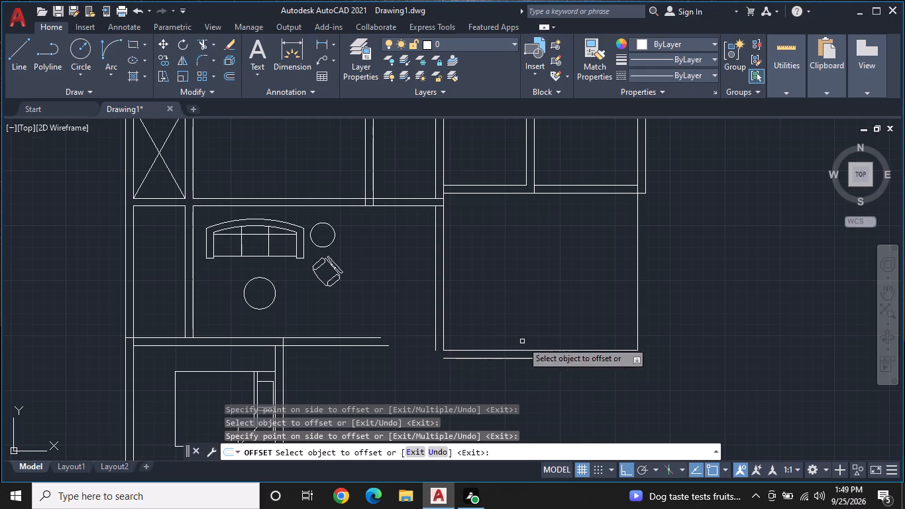
click(639, 249)
click(660, 252)
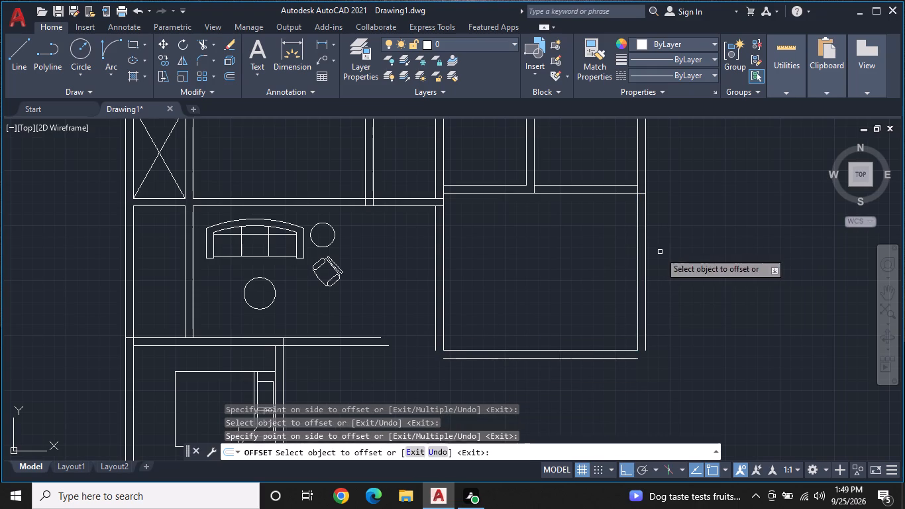
middle_drag(593, 323, 601, 269)
scroll(602, 268, down, 1)
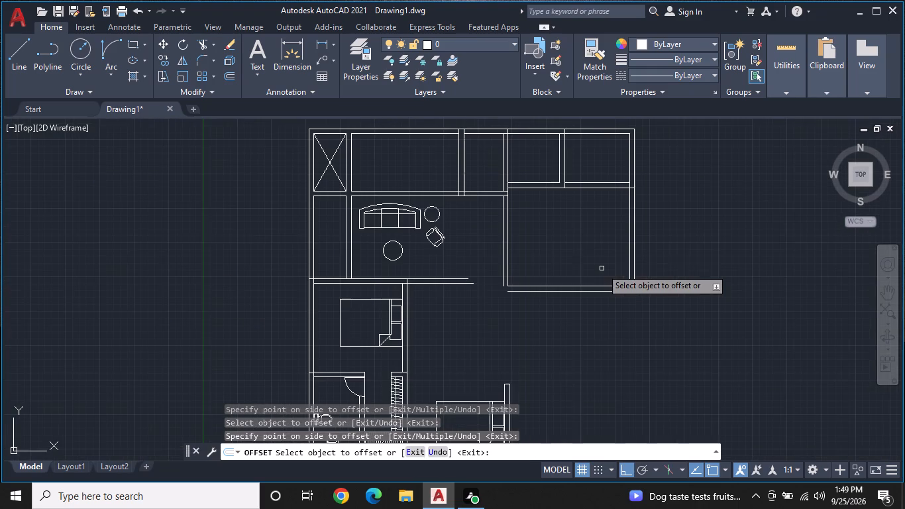
middle_drag(588, 251, 562, 292)
middle_drag(560, 294, 565, 261)
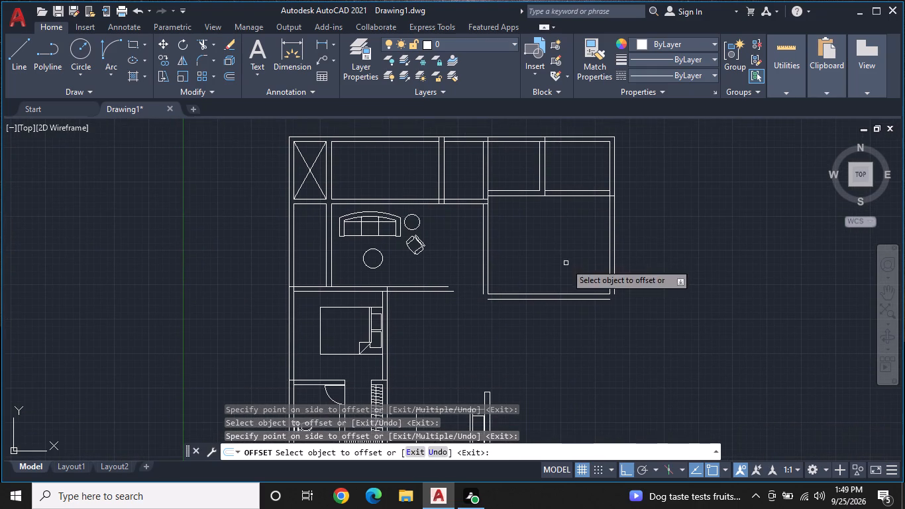
middle_drag(555, 321, 567, 286)
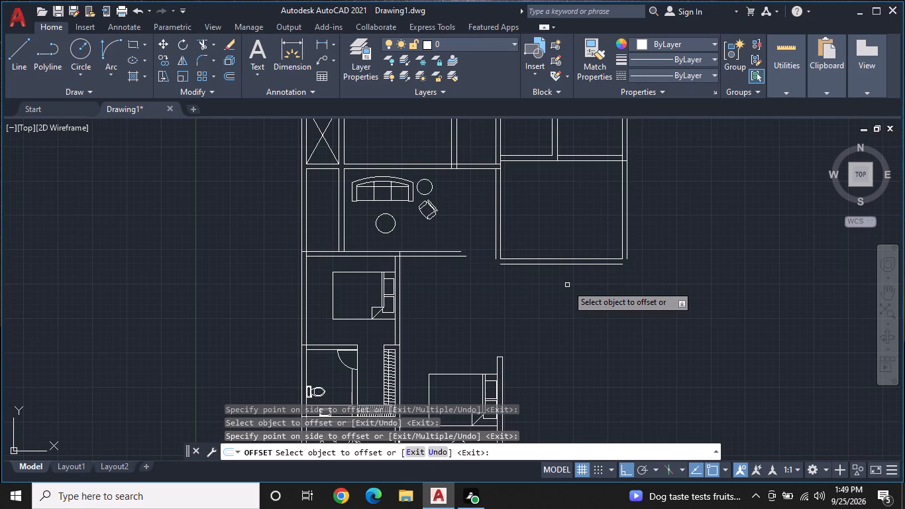
key(Escape)
Fillet the new room's two lower outer wall corners with a 0 radius so the offset lines meet.
click(205, 58)
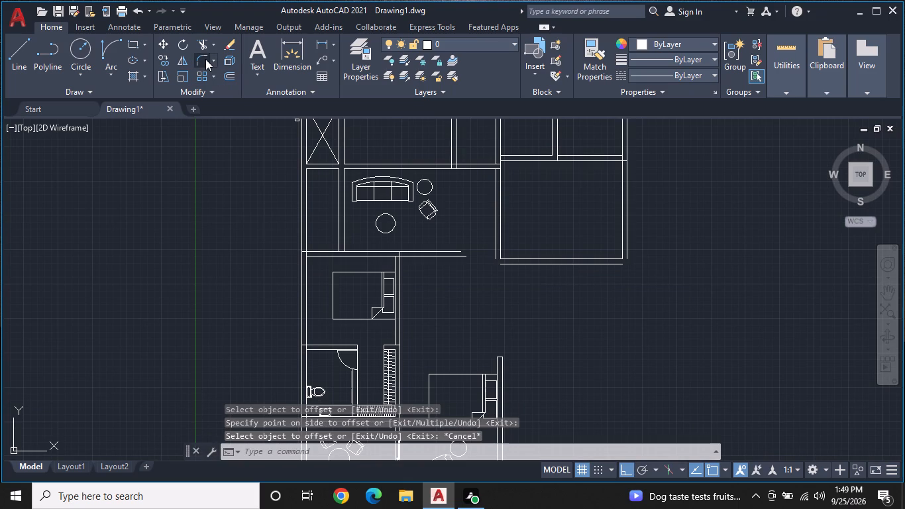
click(496, 249)
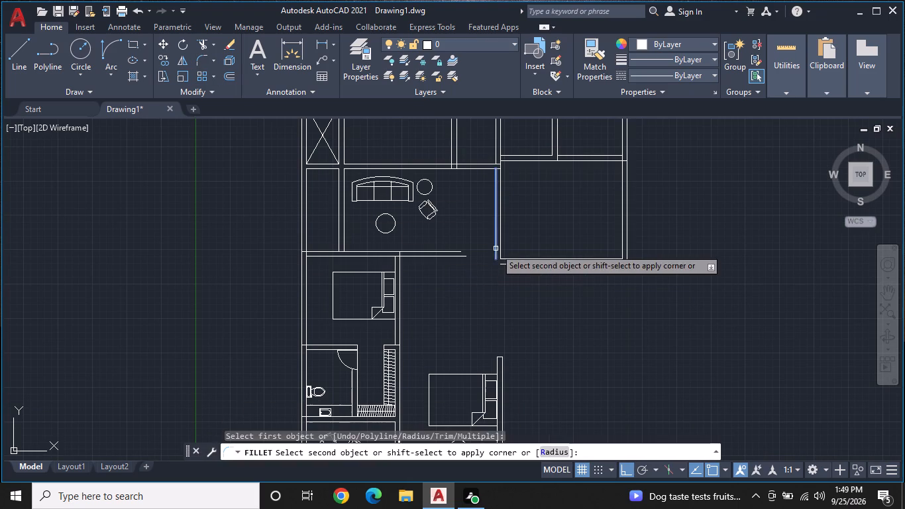
click(501, 264)
right_click(583, 294)
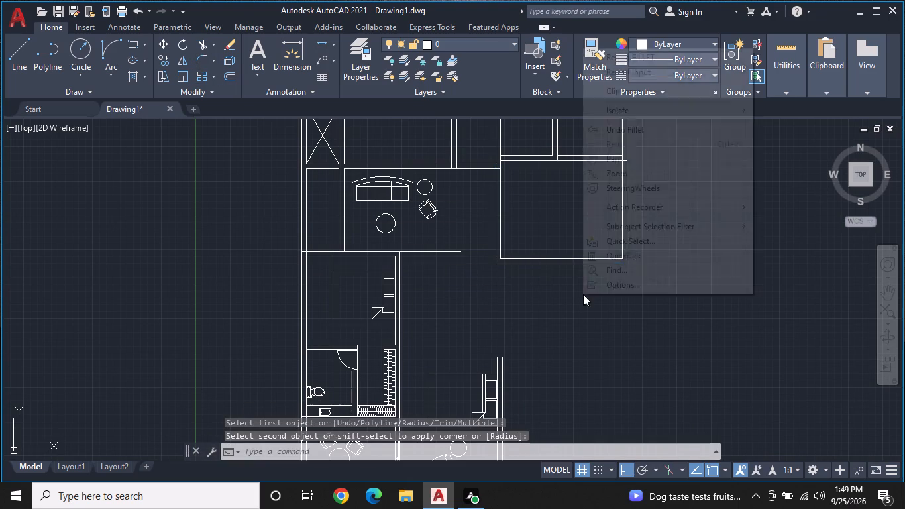
click(665, 54)
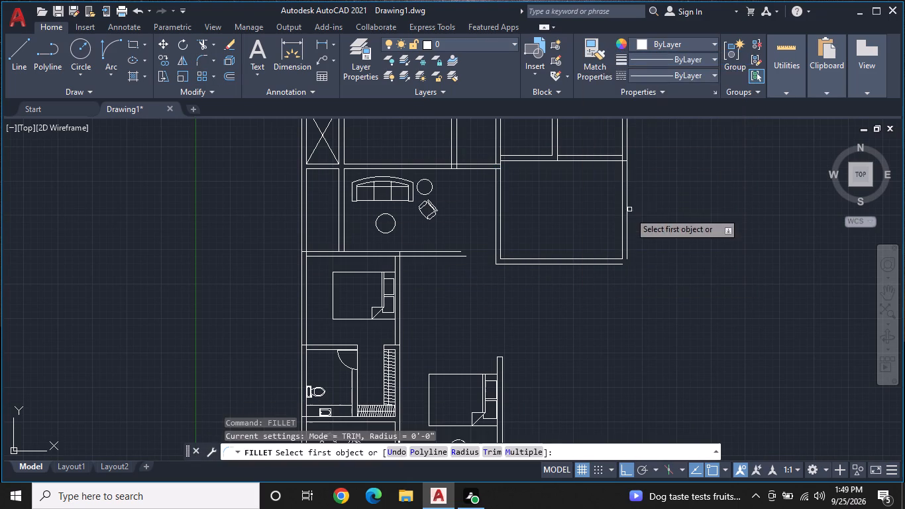
click(629, 254)
double_click(622, 264)
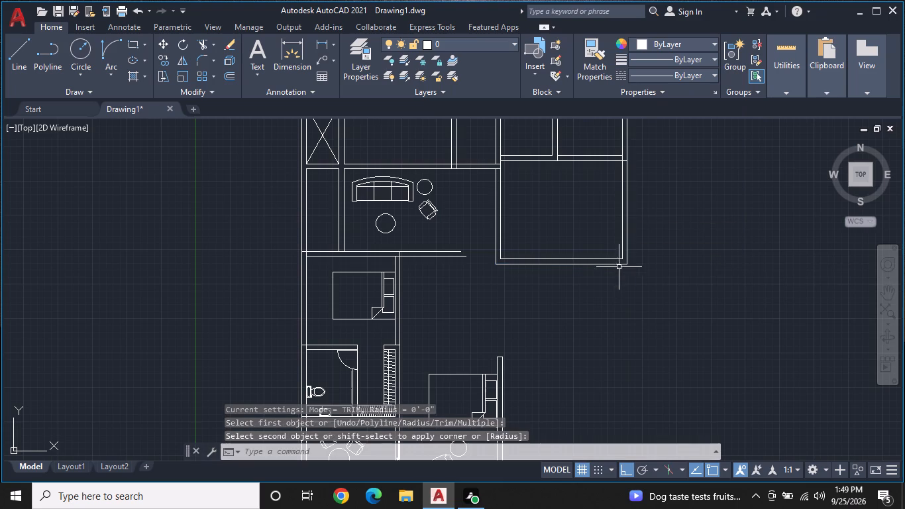
Draw a small room's outline from the upper room's lower-right inner corner: down through the wall, 6'1" down, 8'10" left, and up to the wall.
middle_drag(581, 298, 482, 272)
scroll(482, 272, up, 1)
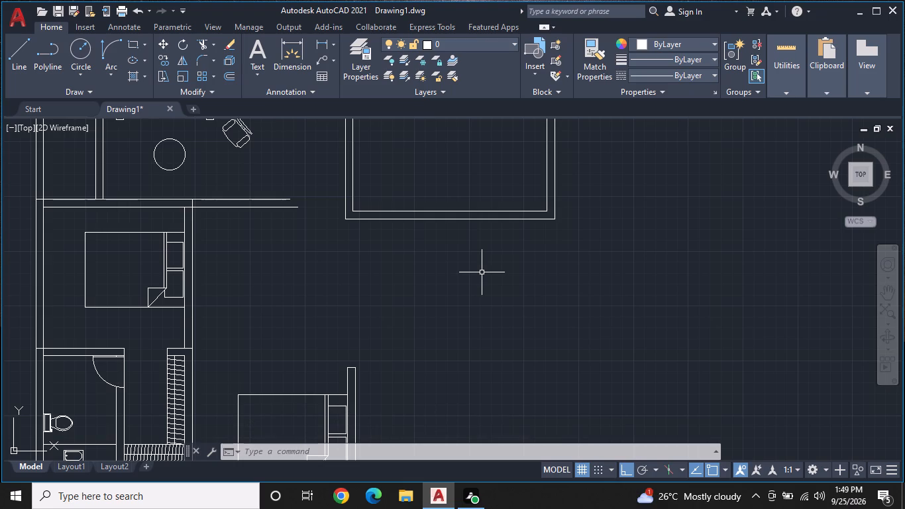
middle_drag(478, 276, 496, 264)
middle_drag(527, 250, 518, 257)
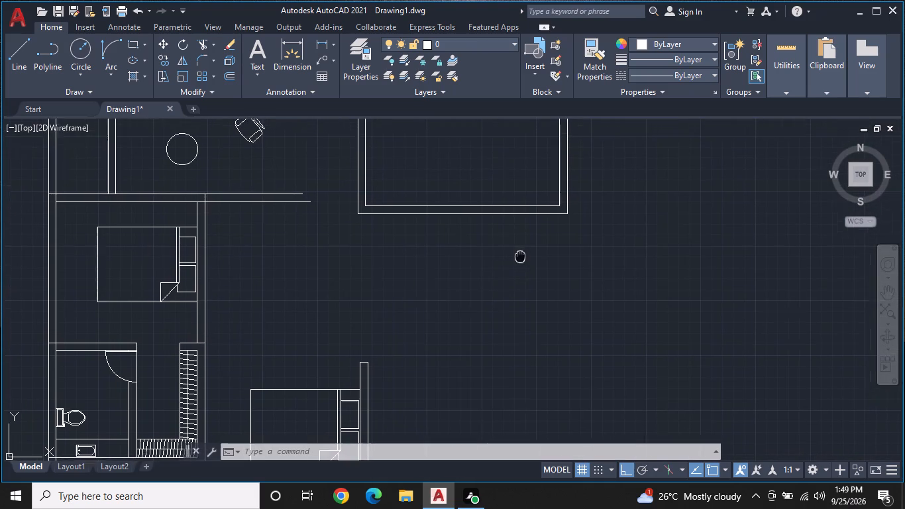
middle_drag(518, 257, 428, 237)
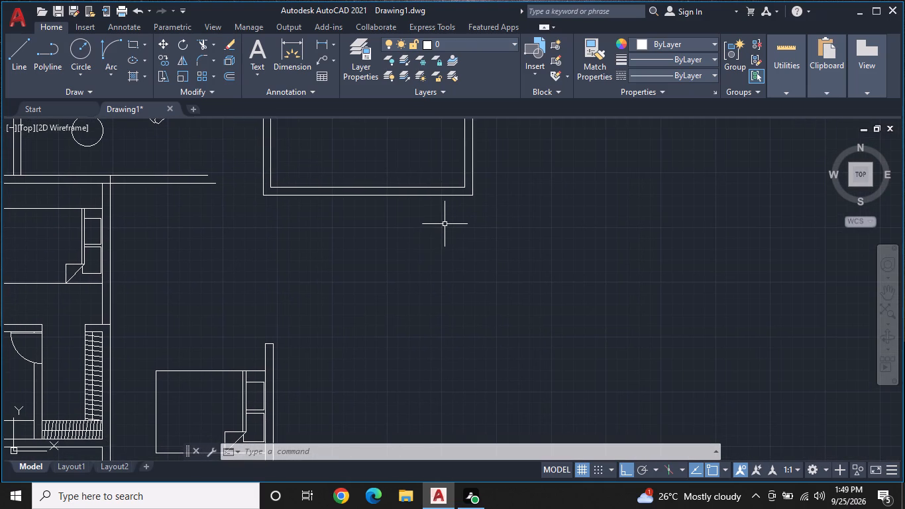
middle_drag(445, 224, 463, 243)
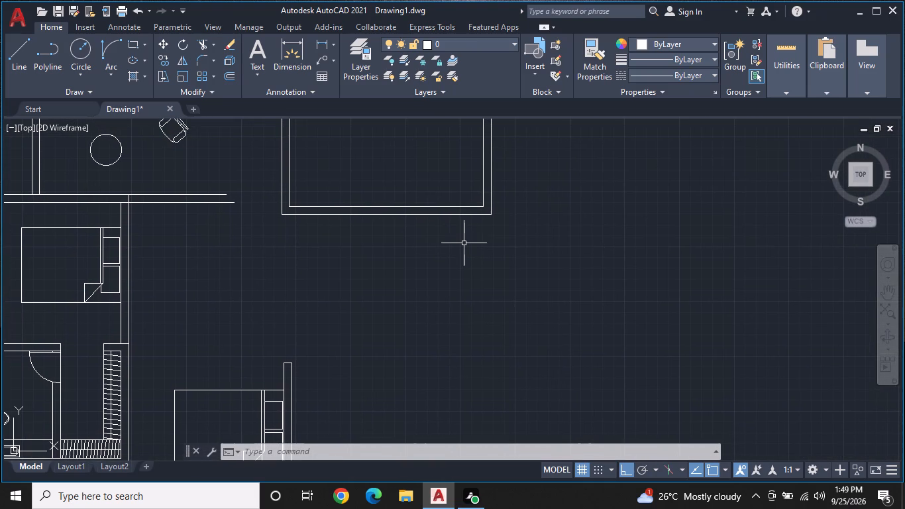
text(L)
key(space)
click(481, 207)
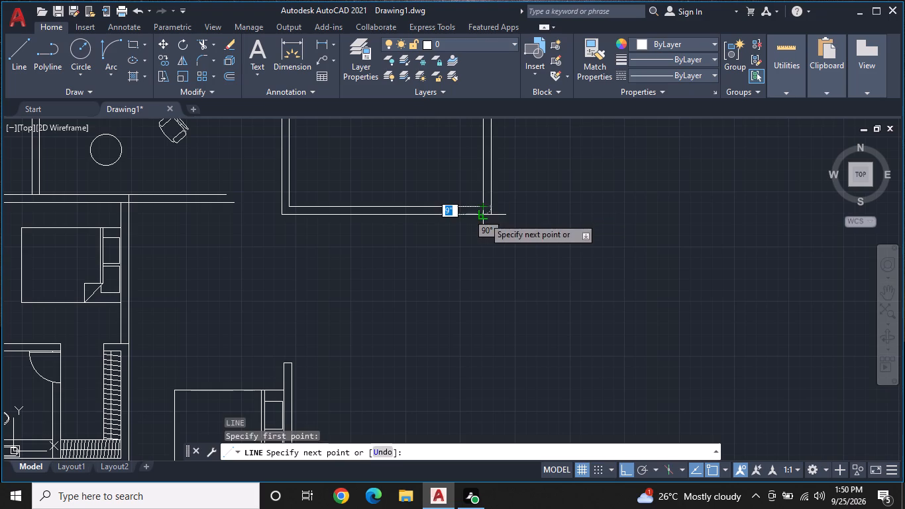
click(484, 217)
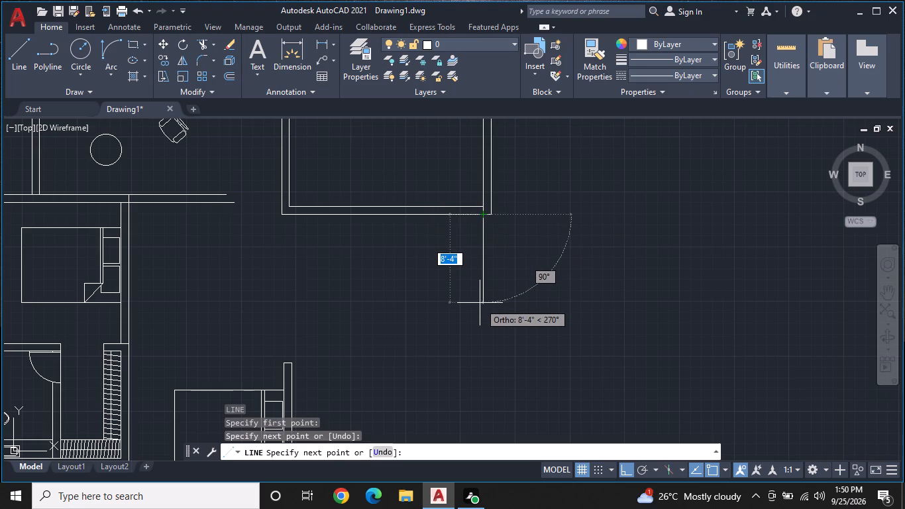
text(6'1")
key(Return)
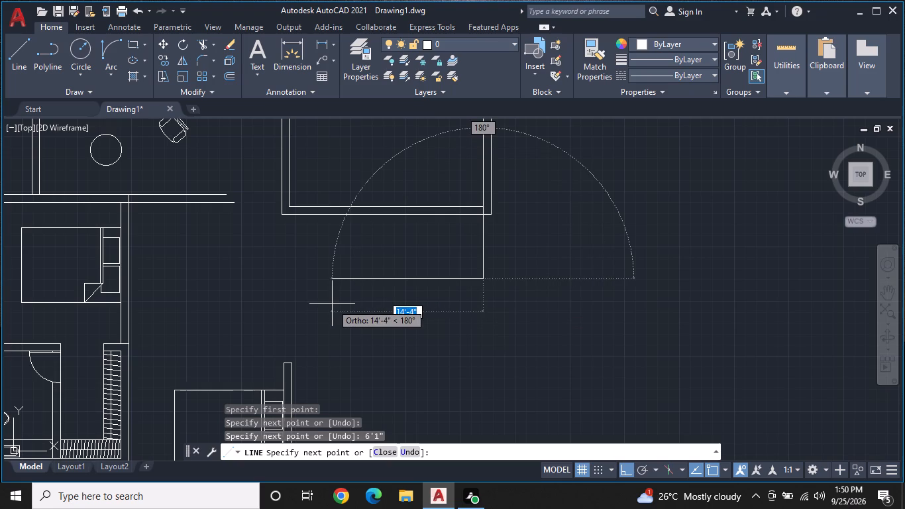
text(8'10")
key(Return)
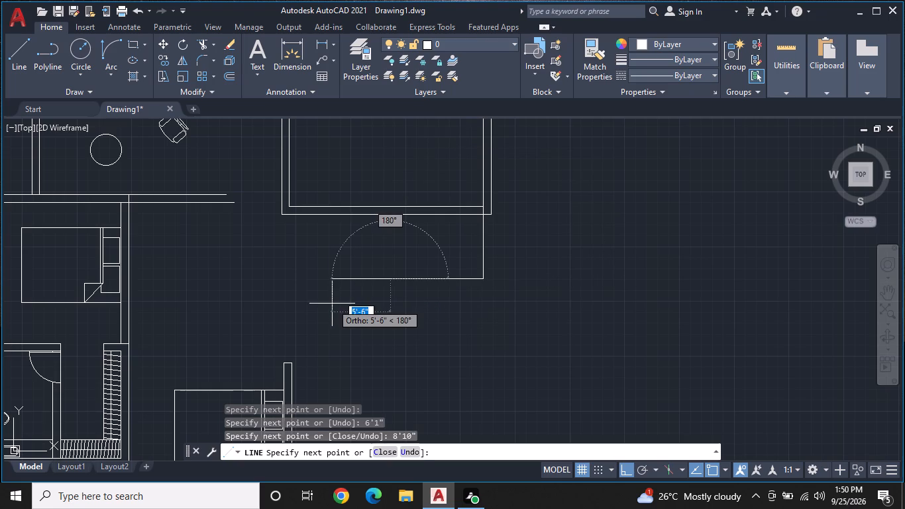
click(394, 218)
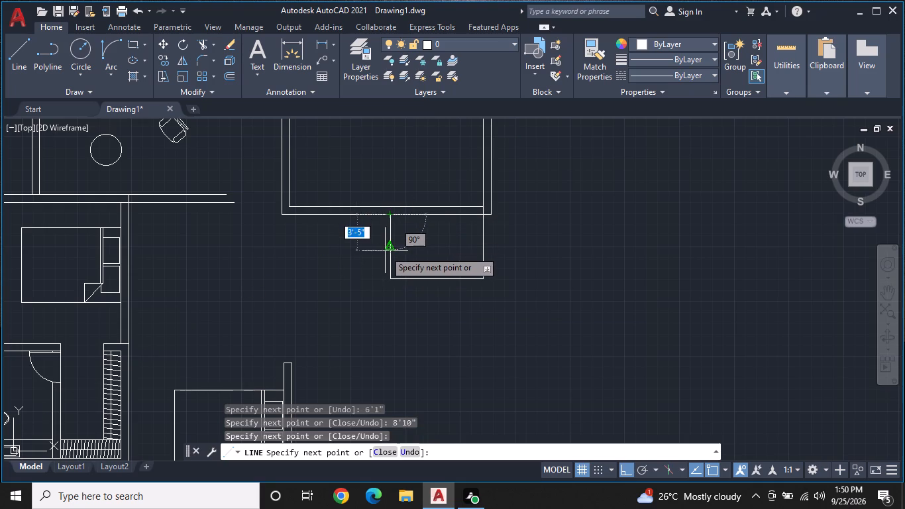
key(Escape)
Draw a second compartment beside it: extend the bottom line about 9'7" to align with the upper room's left inner wall, then up to the wall.
right_click(386, 289)
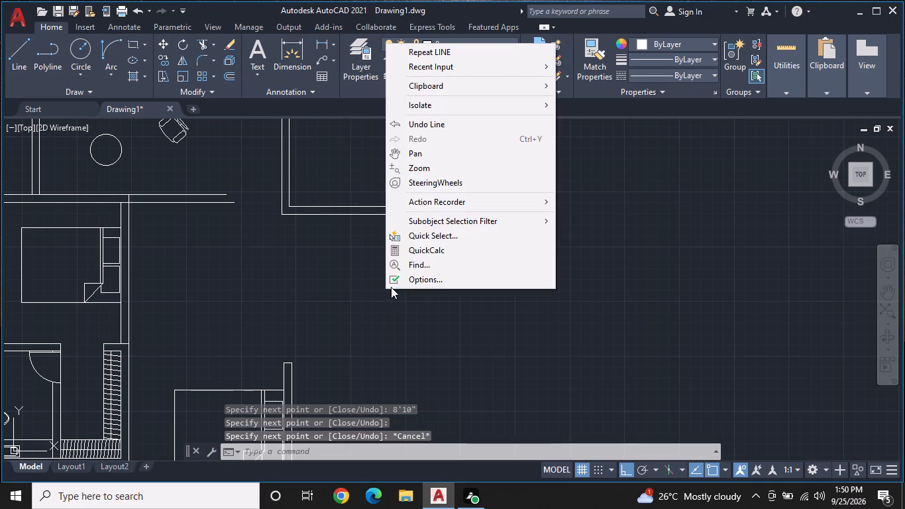
click(429, 47)
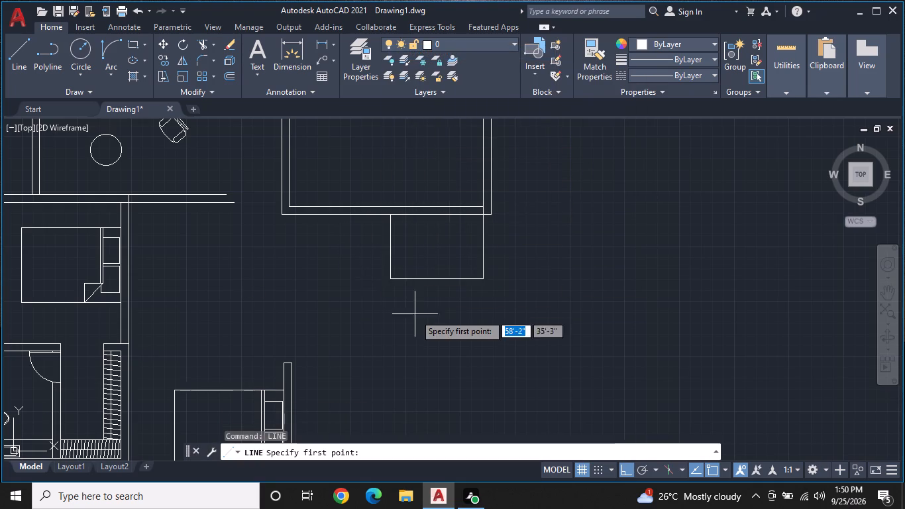
click(388, 281)
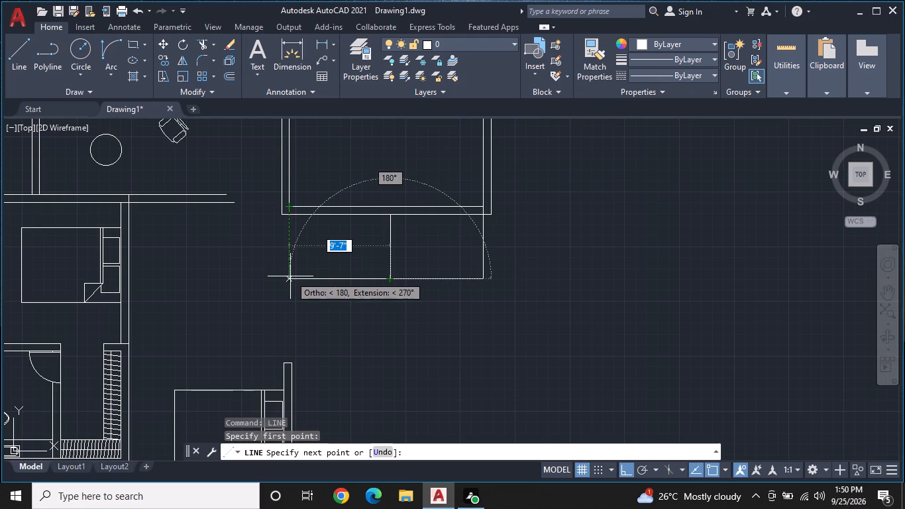
click(289, 279)
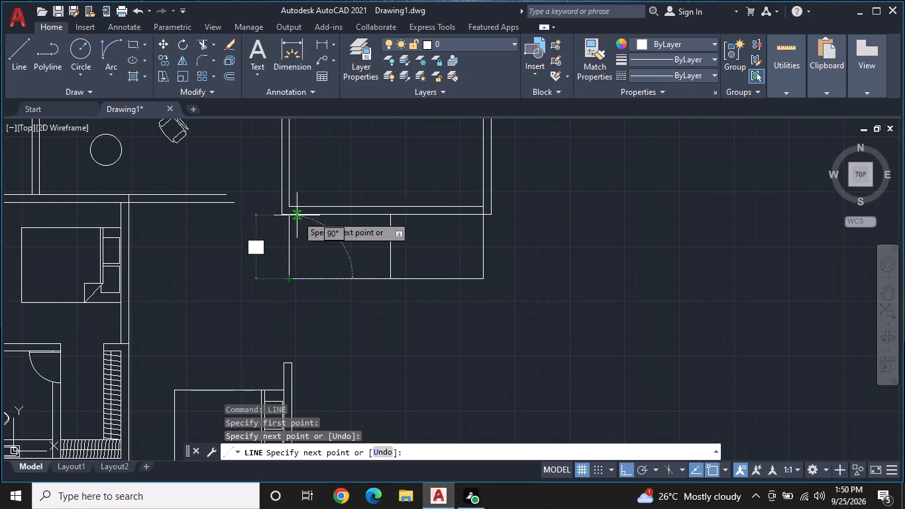
click(293, 217)
key(Escape)
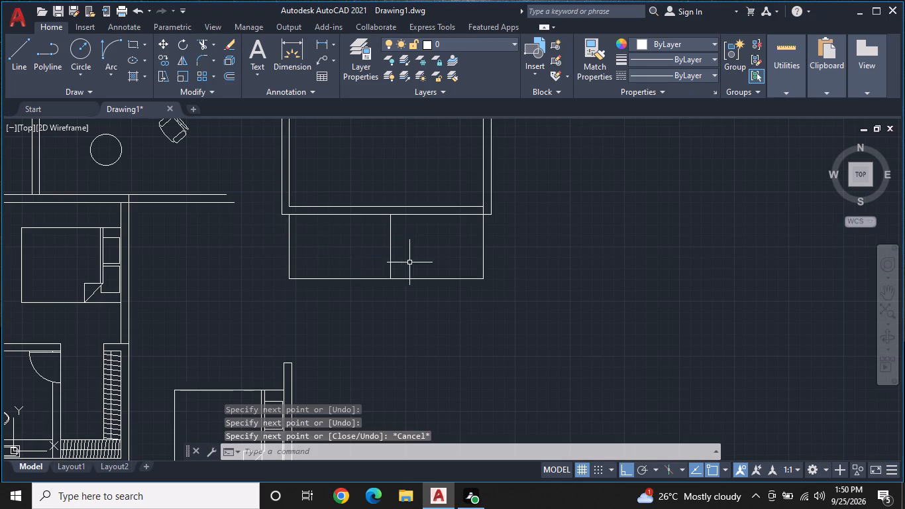
Offset the partition 9" to the left and both compartments' outer side lines and bottom lines 9" outward.
click(231, 72)
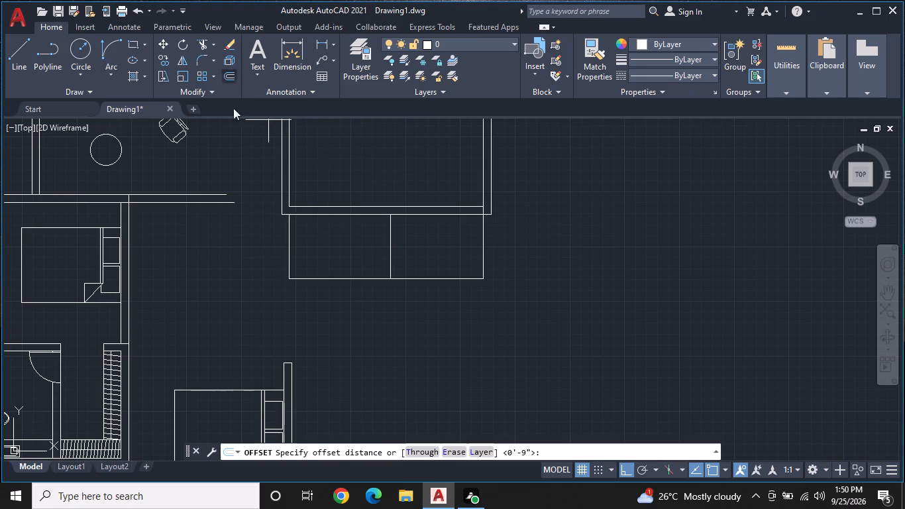
right_click(309, 161)
click(358, 172)
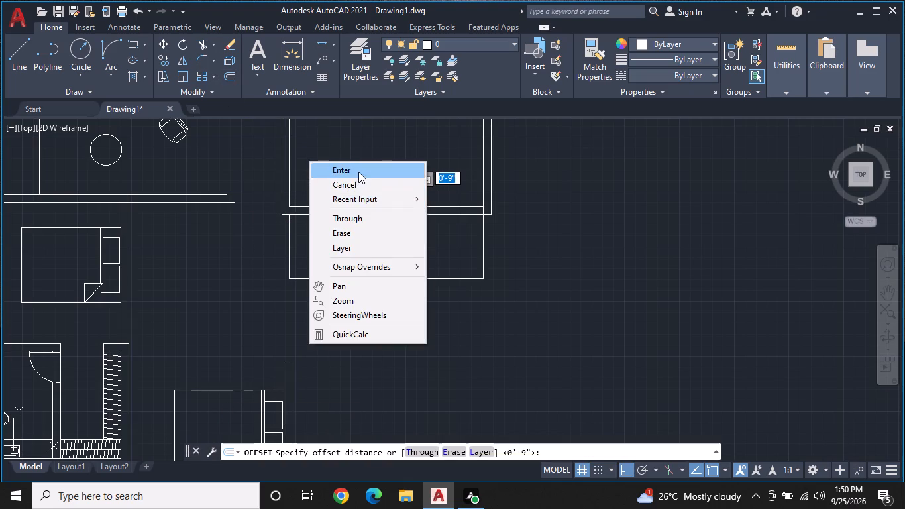
click(390, 238)
click(383, 241)
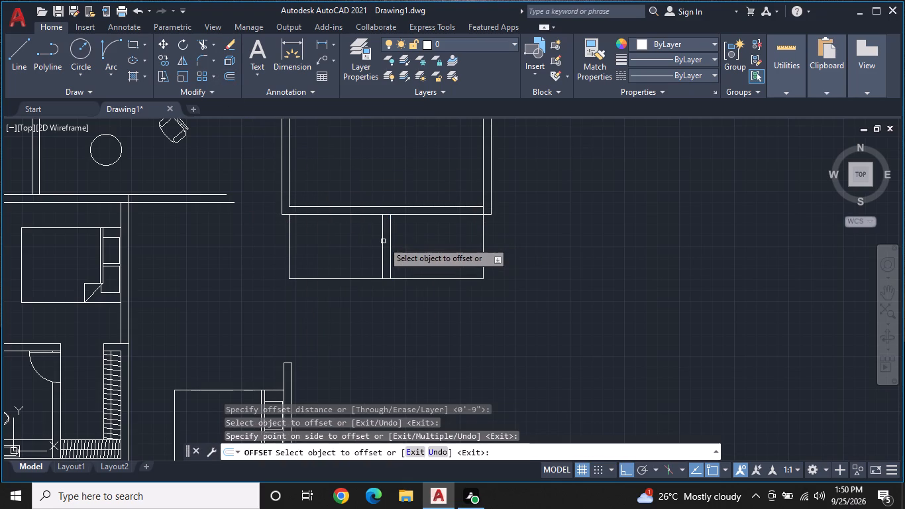
click(482, 226)
click(515, 234)
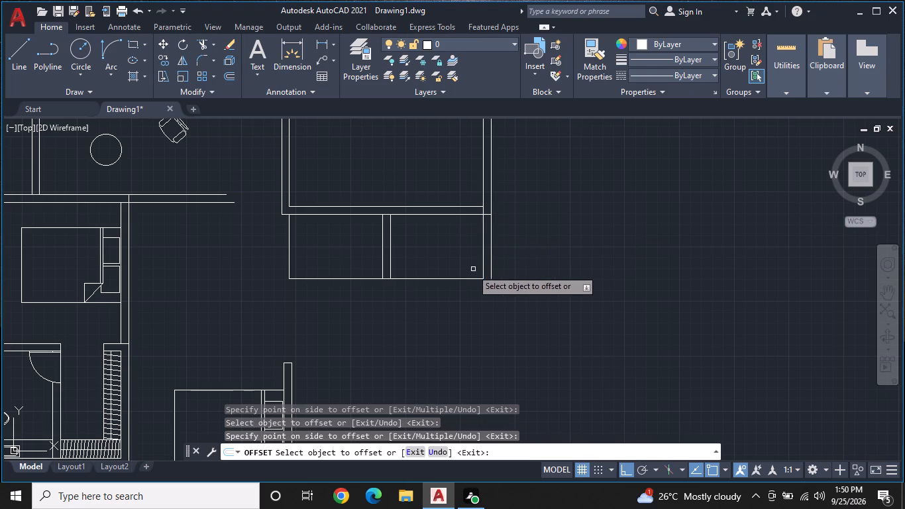
click(451, 279)
click(445, 302)
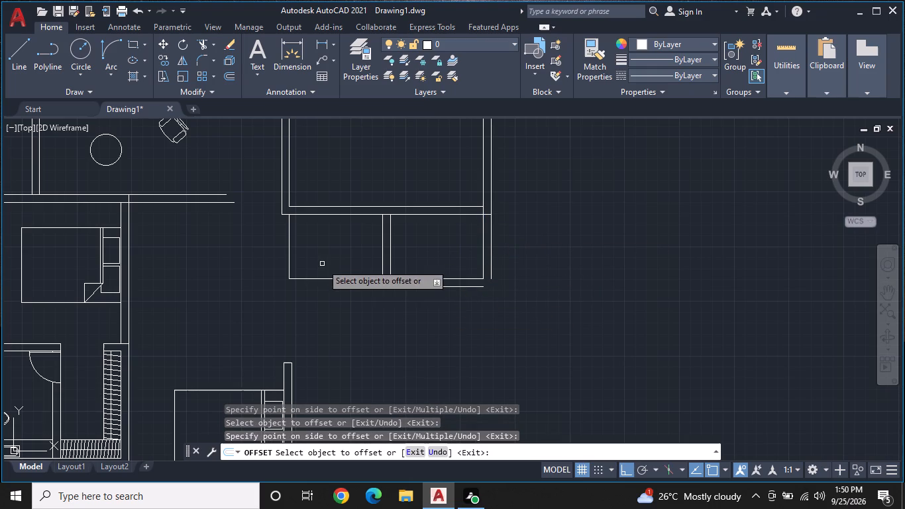
double_click(324, 278)
click(321, 292)
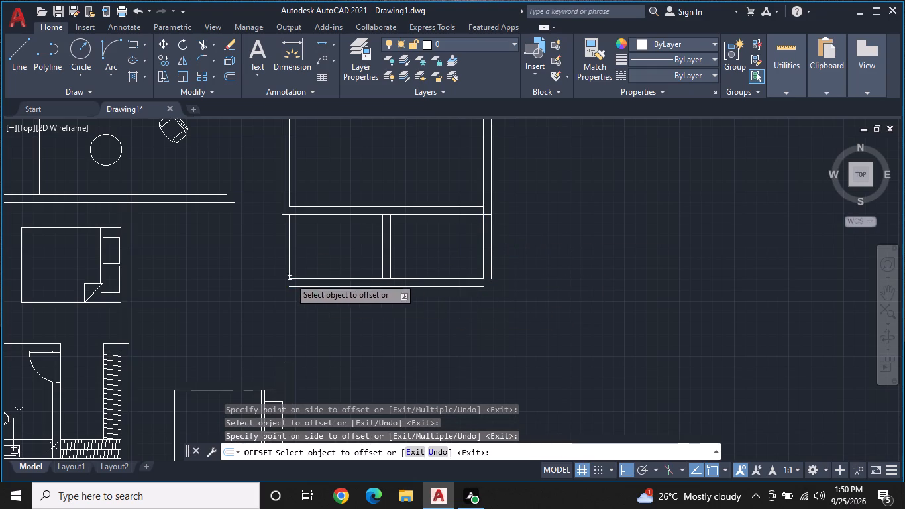
click(290, 255)
click(277, 253)
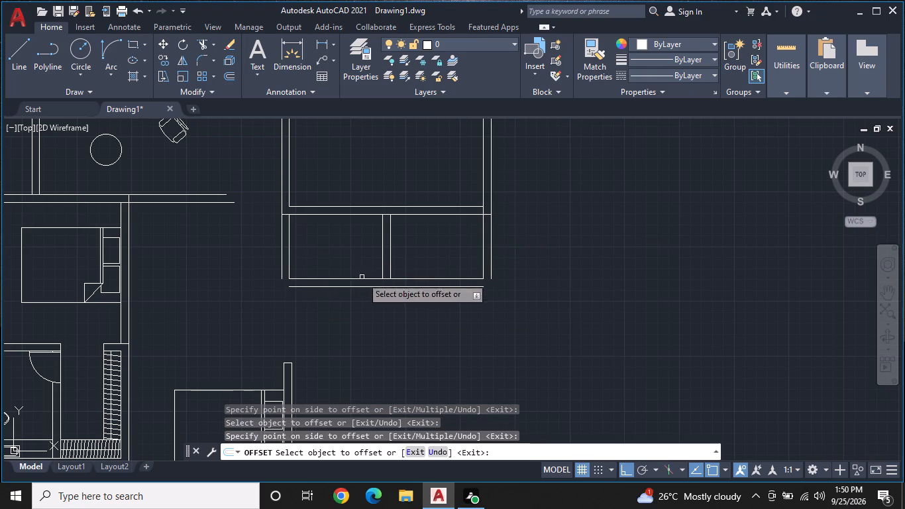
Fillet the two lower outer wall corners of the paired compartments with a 0 radius so the offset lines meet.
middle_drag(362, 278, 366, 258)
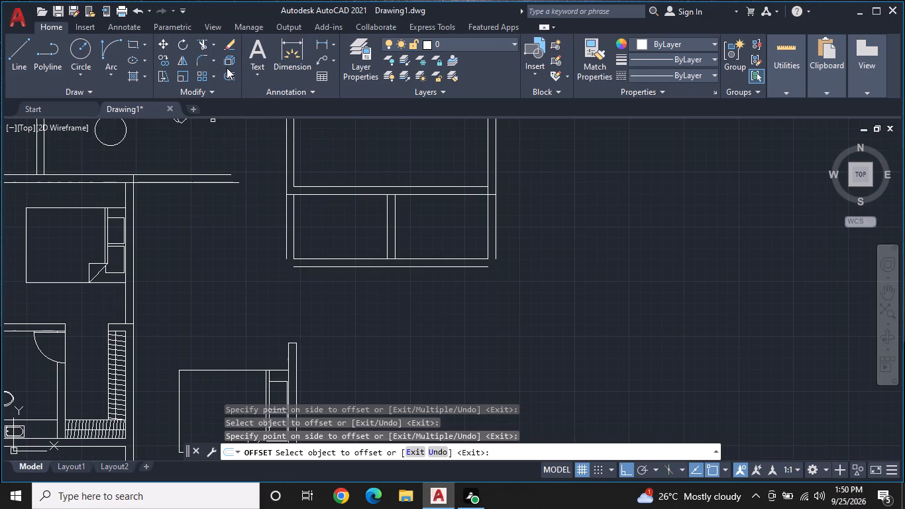
click(227, 68)
click(197, 62)
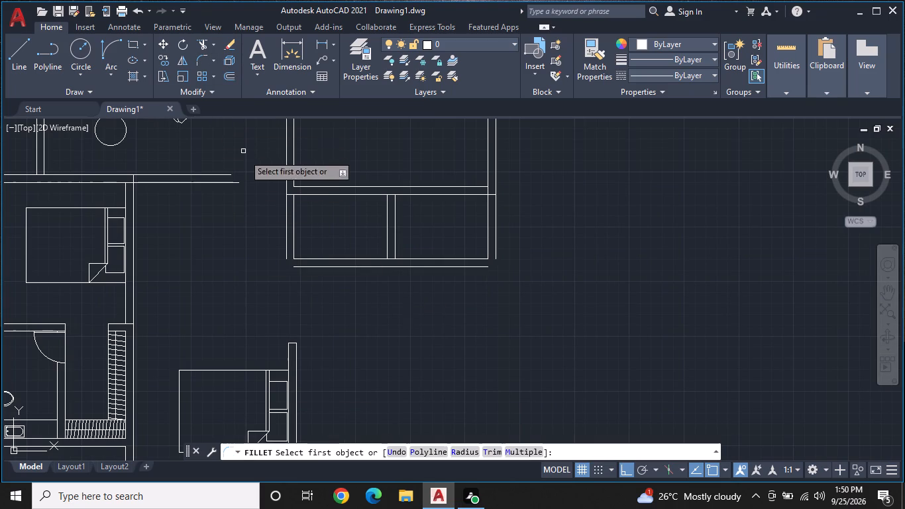
click(286, 260)
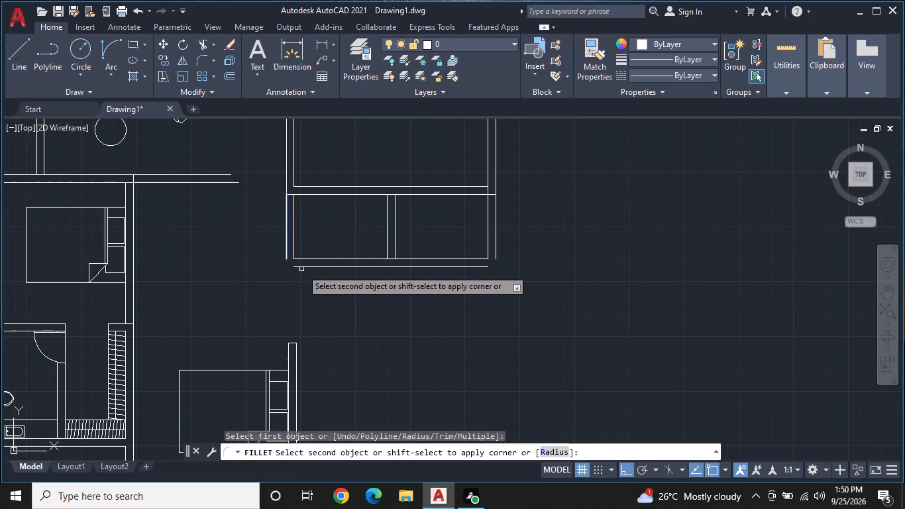
click(301, 269)
drag(302, 264, 302, 273)
click(302, 274)
click(303, 269)
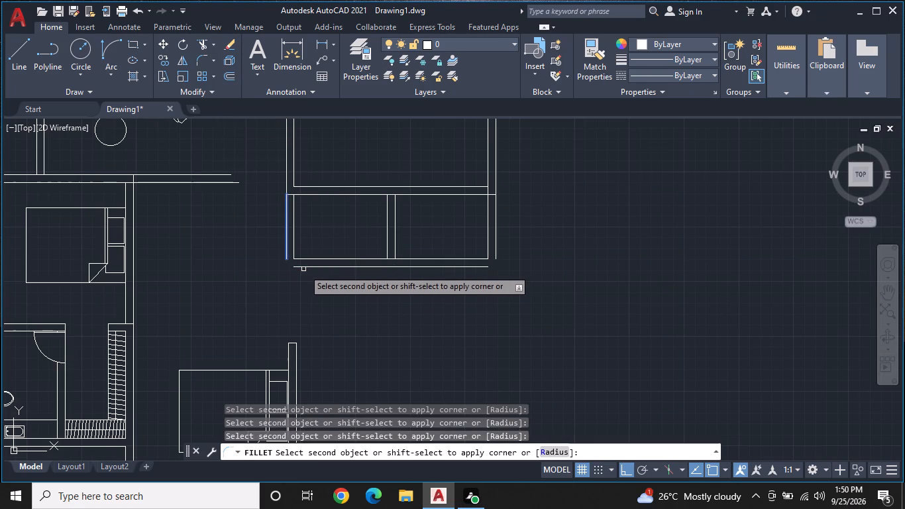
click(303, 266)
right_click(359, 245)
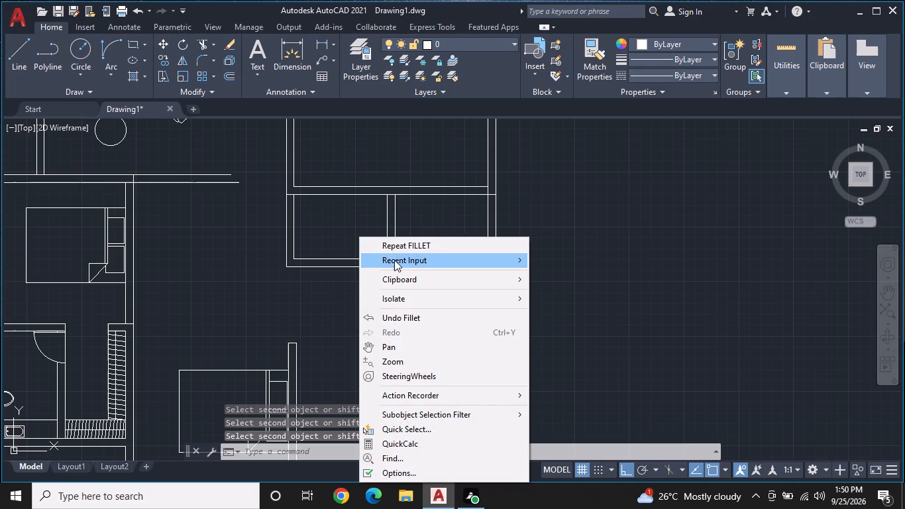
click(398, 249)
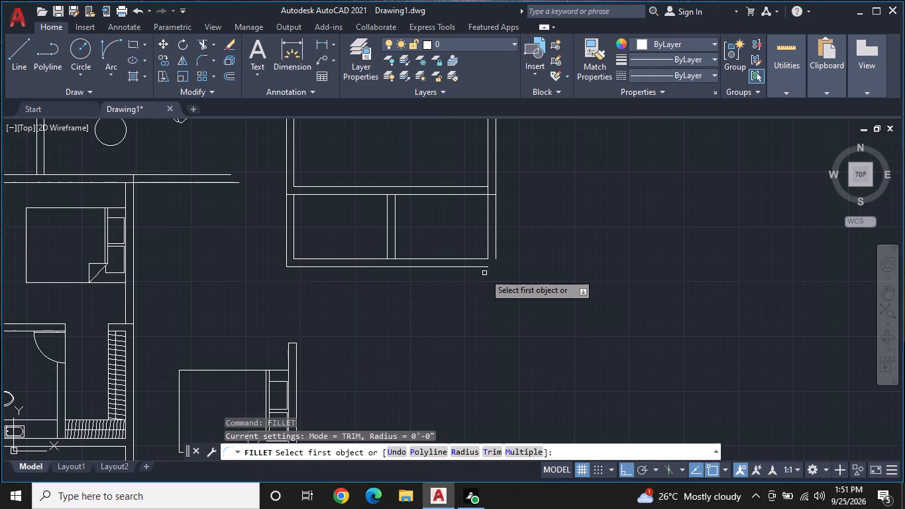
click(486, 267)
click(496, 243)
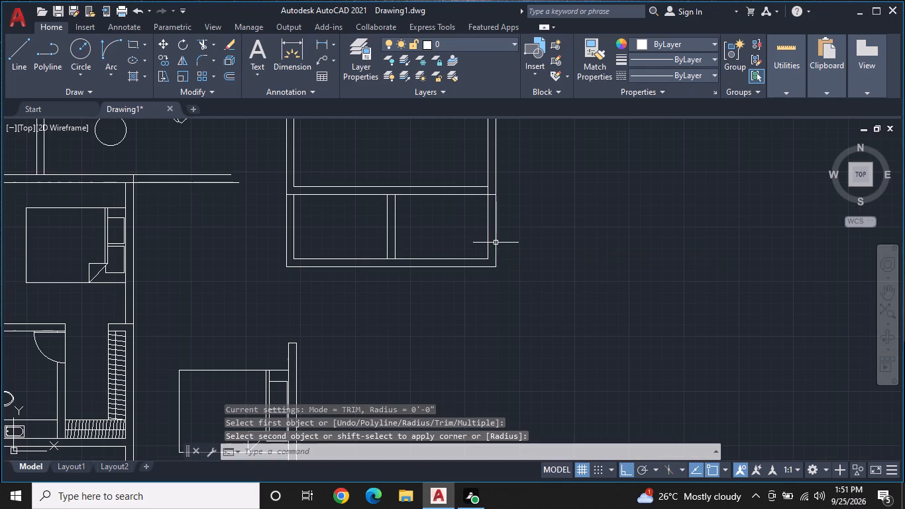
Erase the left compartment's double side-wall lines and its two bottom-wall lines, keeping the partition and the right compartment.
middle_drag(472, 284, 500, 274)
middle_drag(500, 274, 506, 233)
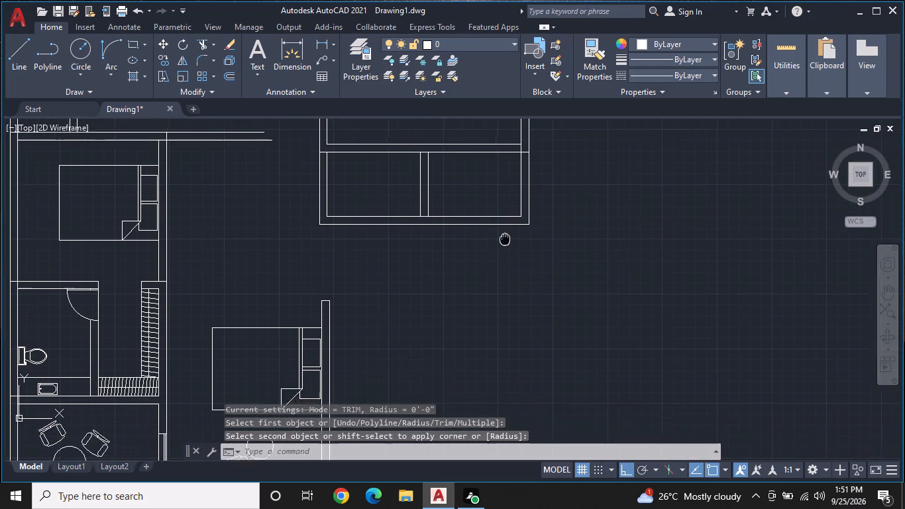
middle_drag(506, 233, 508, 227)
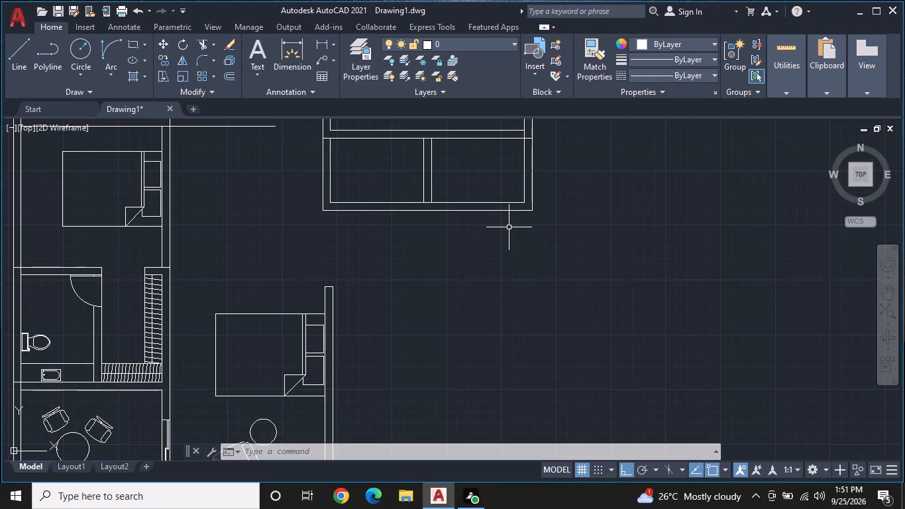
middle_drag(509, 227, 511, 257)
key(Escape)
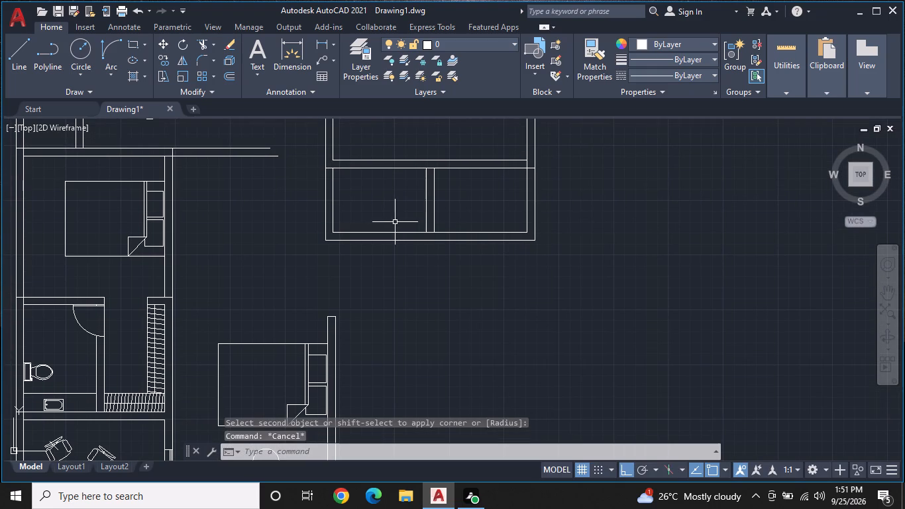
click(345, 203)
click(283, 198)
right_click(332, 225)
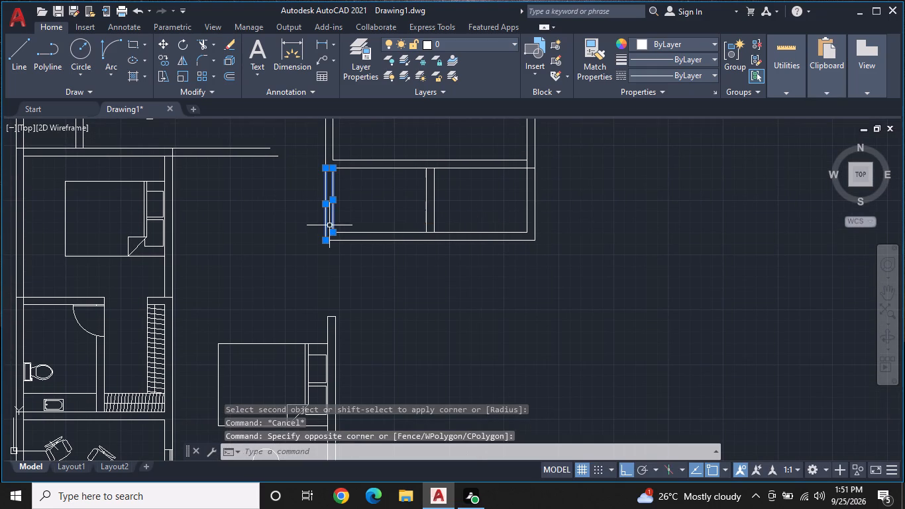
click(376, 256)
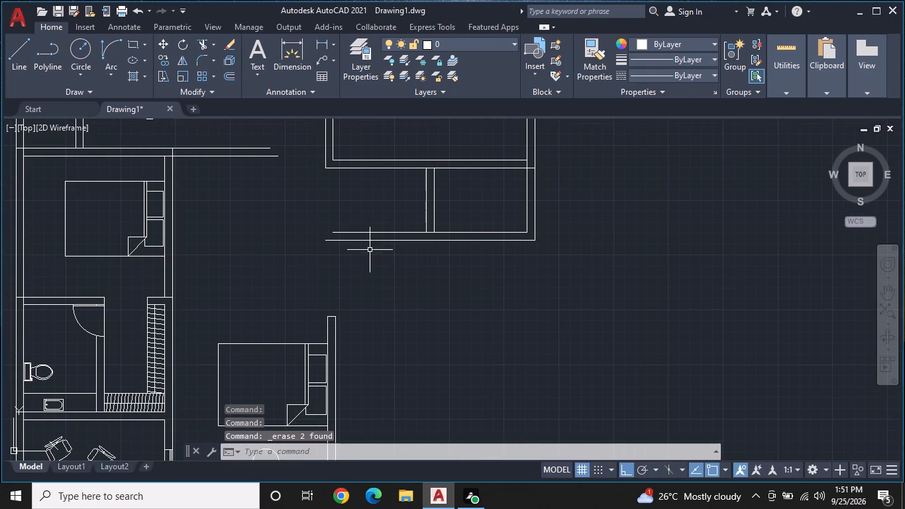
click(368, 241)
click(369, 231)
right_click(369, 231)
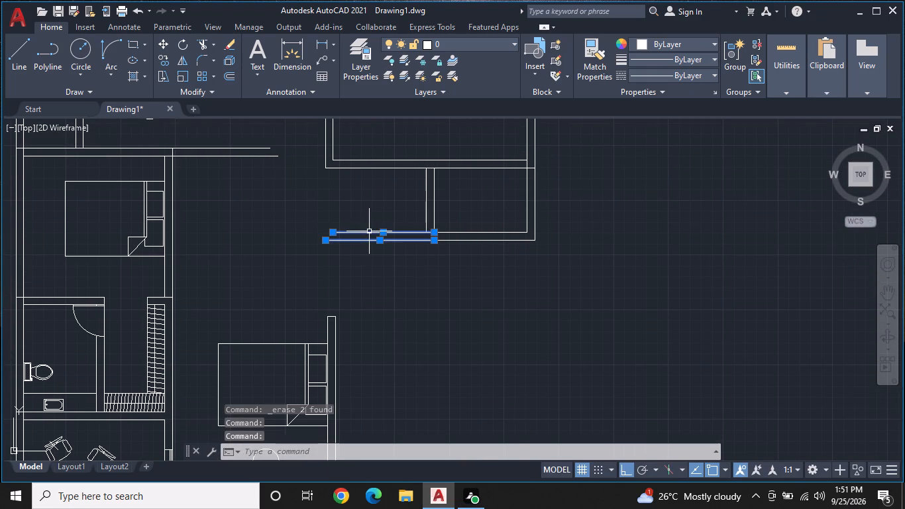
click(403, 260)
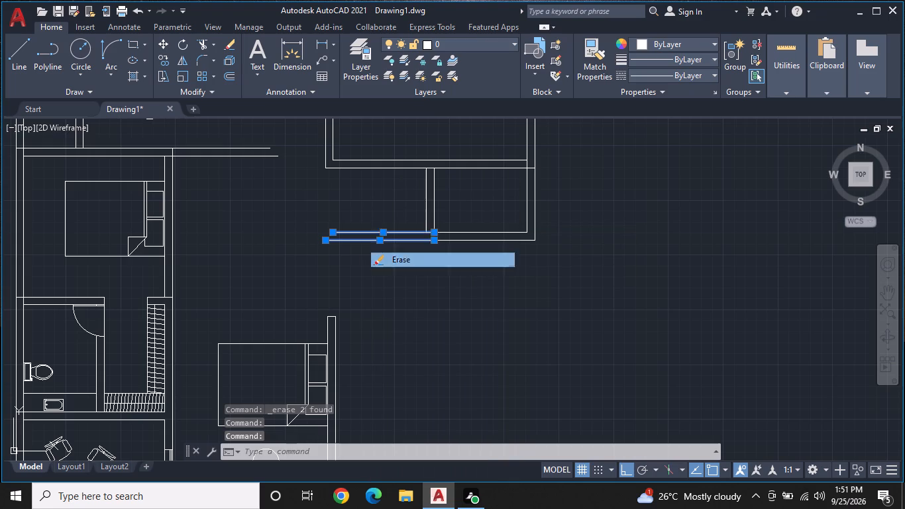
Draw a narrower left compartment outline: 5'11" left from the lower end of the partition's left line, then straight up to the upper room's wall.
text(L)
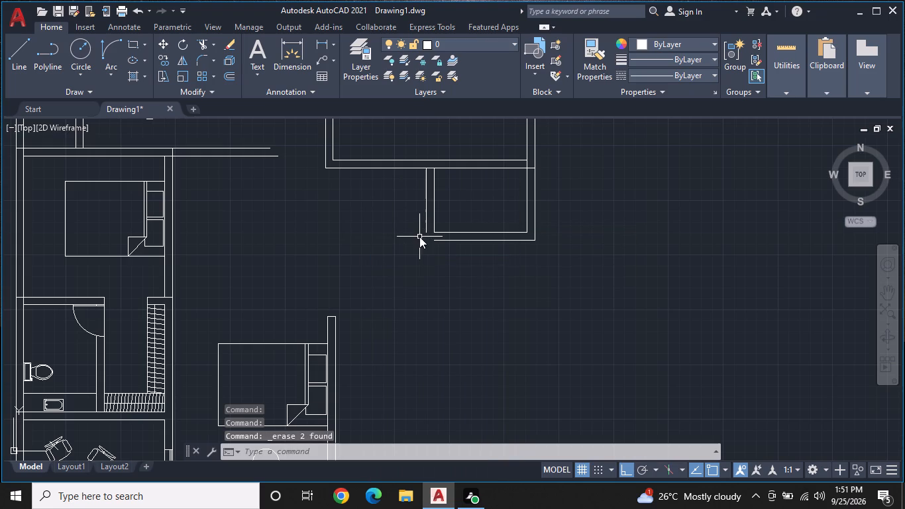
key(space)
click(428, 231)
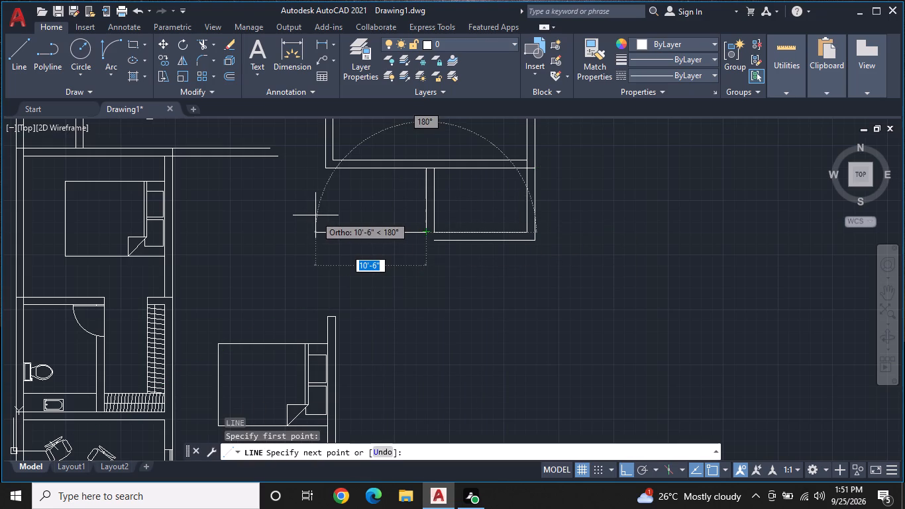
key(5)
text('11")
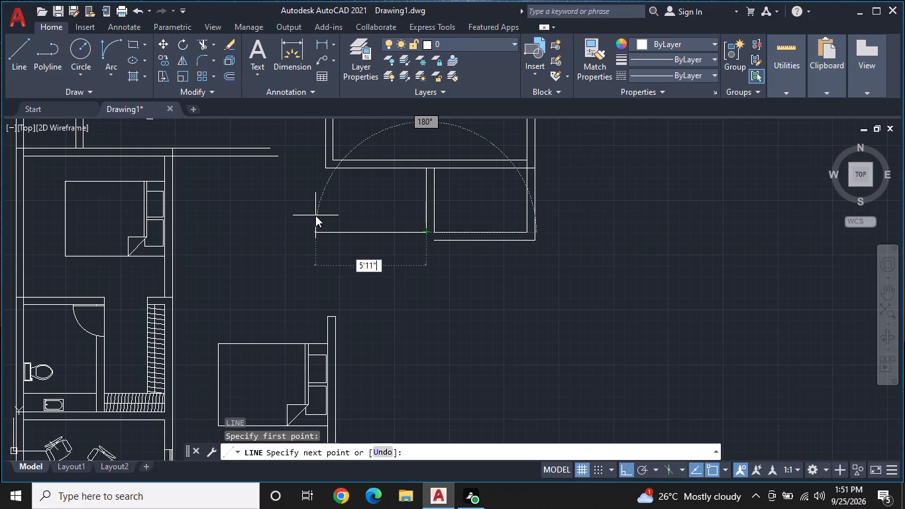
key(Return)
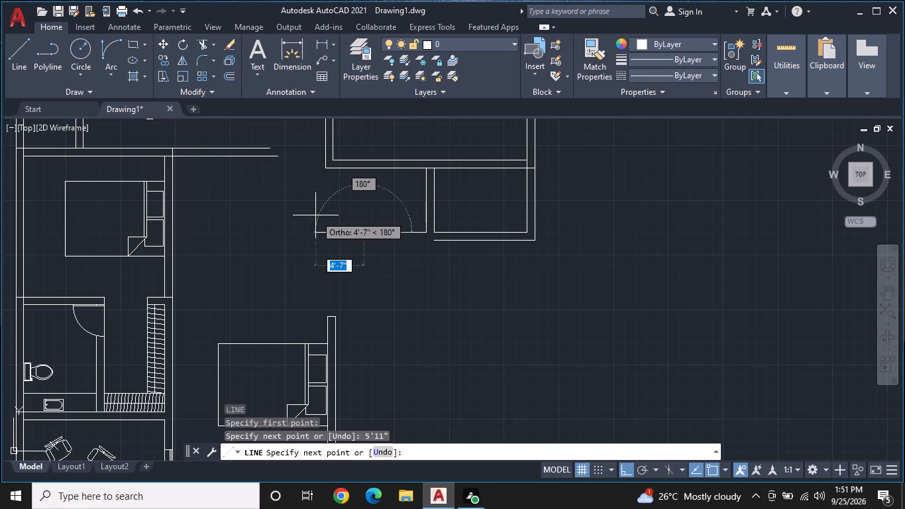
click(368, 166)
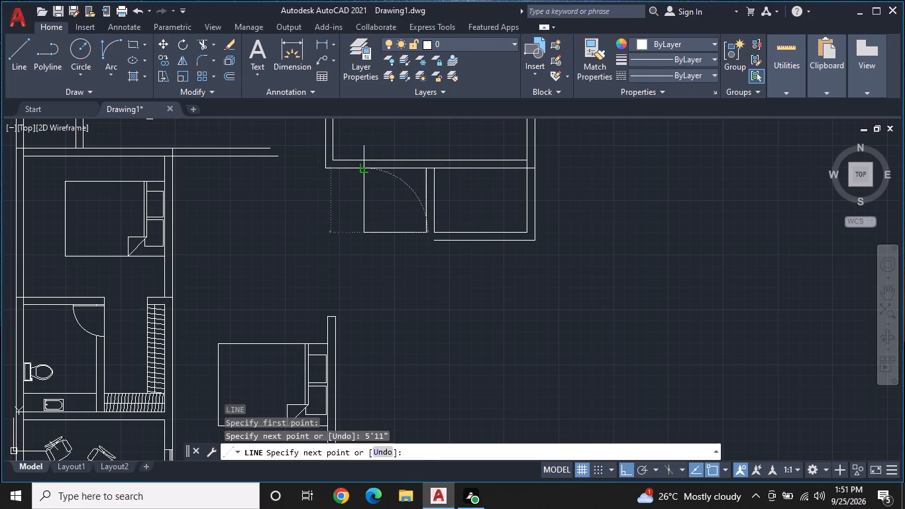
right_click(313, 198)
click(352, 229)
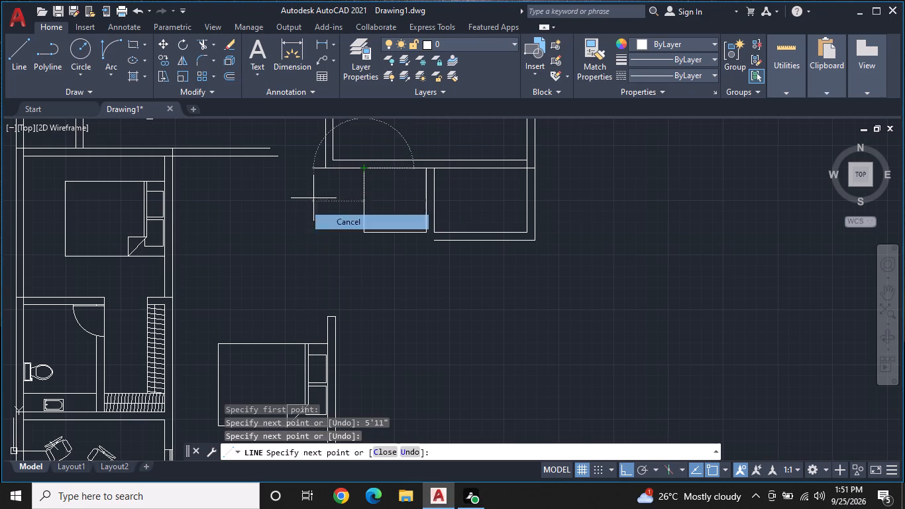
key(Escape)
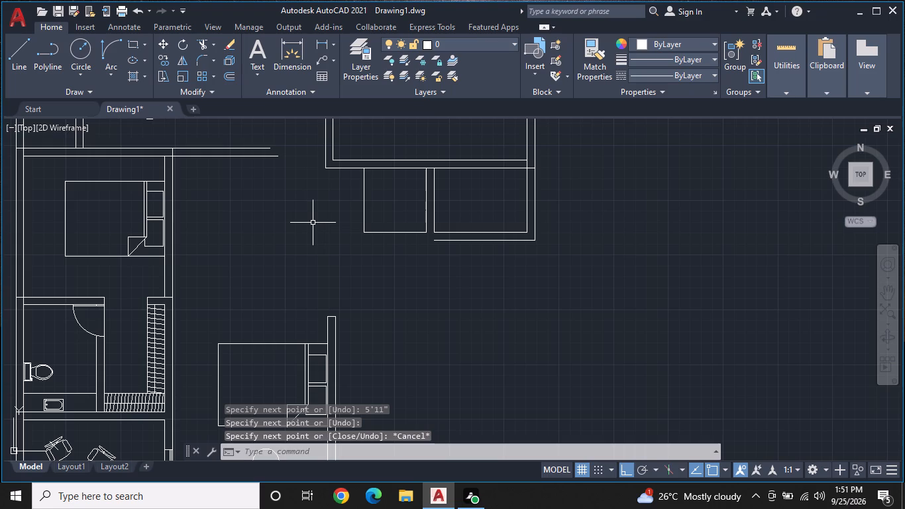
key(Escape)
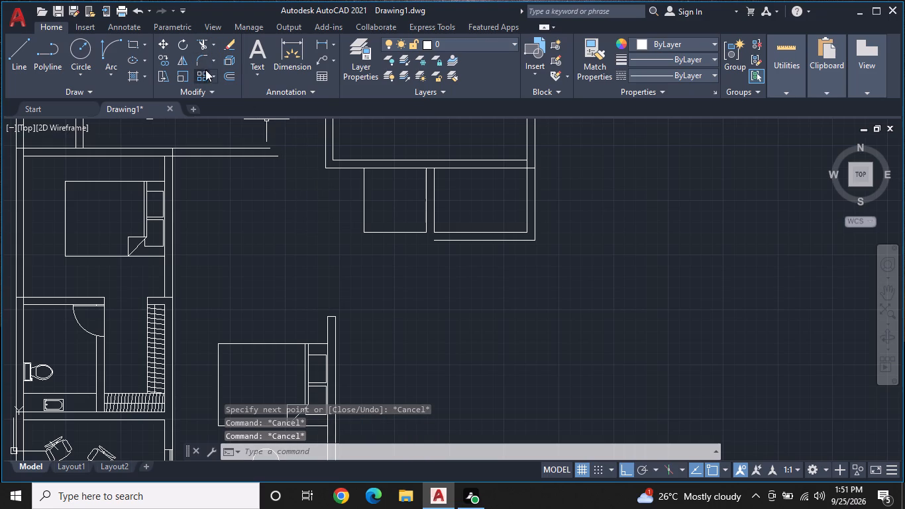
Offset the left compartment's new side line and bottom line 9" outward.
click(233, 78)
right_click(293, 223)
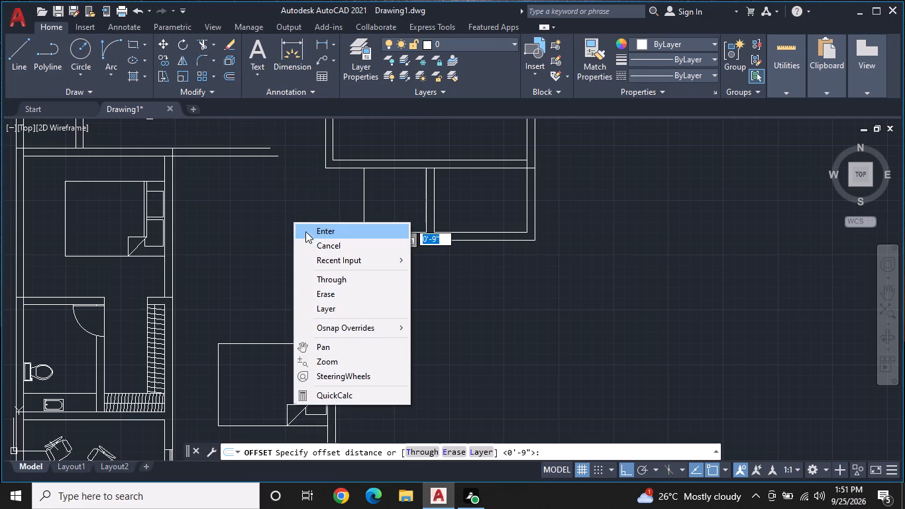
click(323, 231)
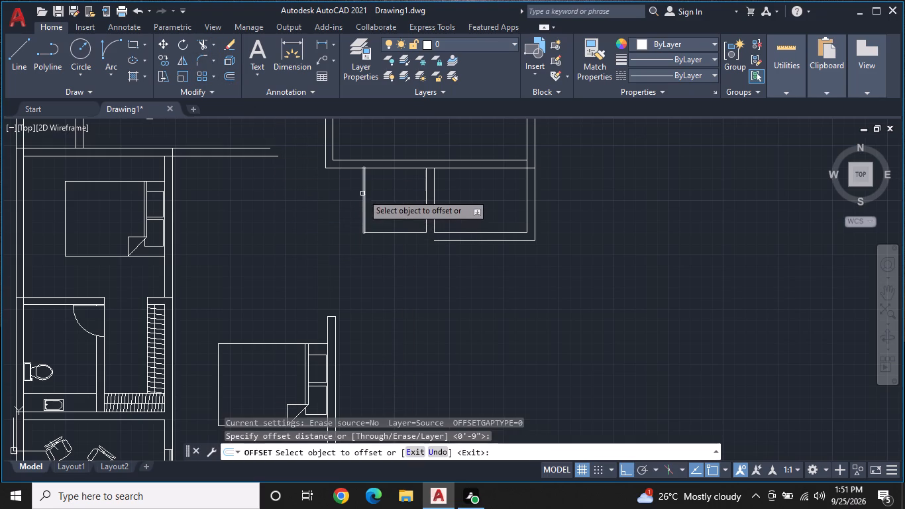
click(362, 194)
click(350, 202)
click(406, 233)
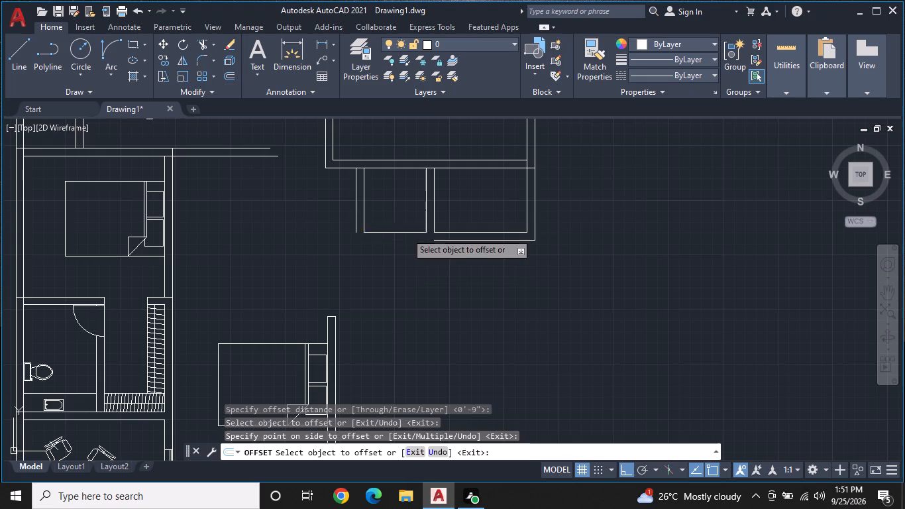
click(405, 253)
key(Escape)
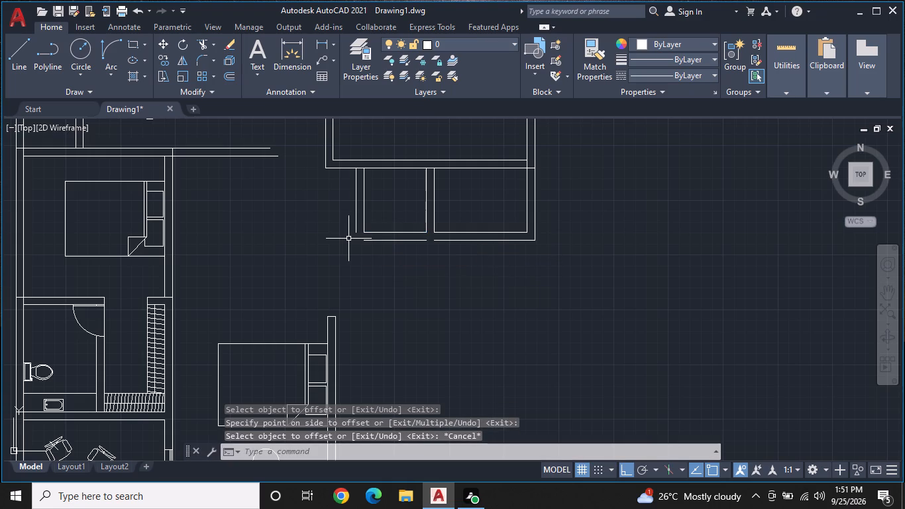
Extend the left compartment's outer bottom line across the gap below the partition to meet the right compartment's outer bottom line.
text(EX)
key(space)
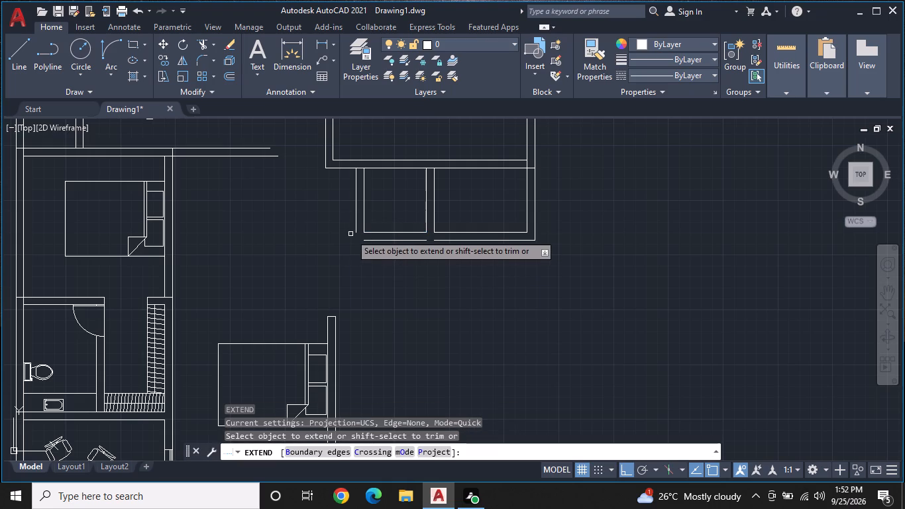
click(411, 241)
key(Escape)
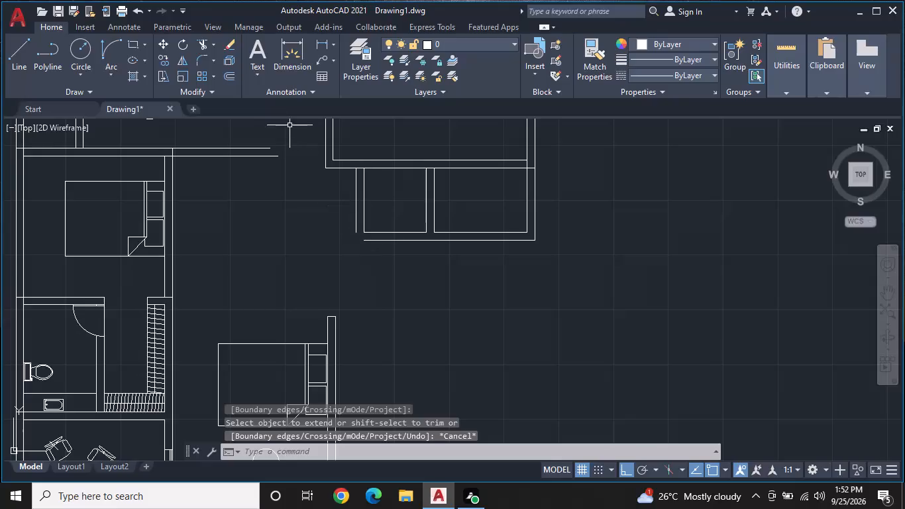
Fillet the left compartment's outer side and bottom lines so they meet at the lower-left corner.
double_click(201, 63)
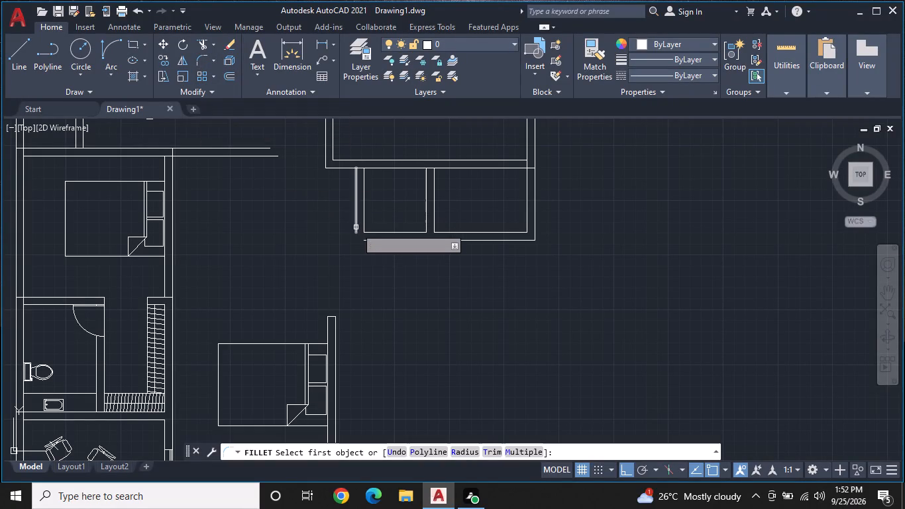
click(356, 227)
click(372, 239)
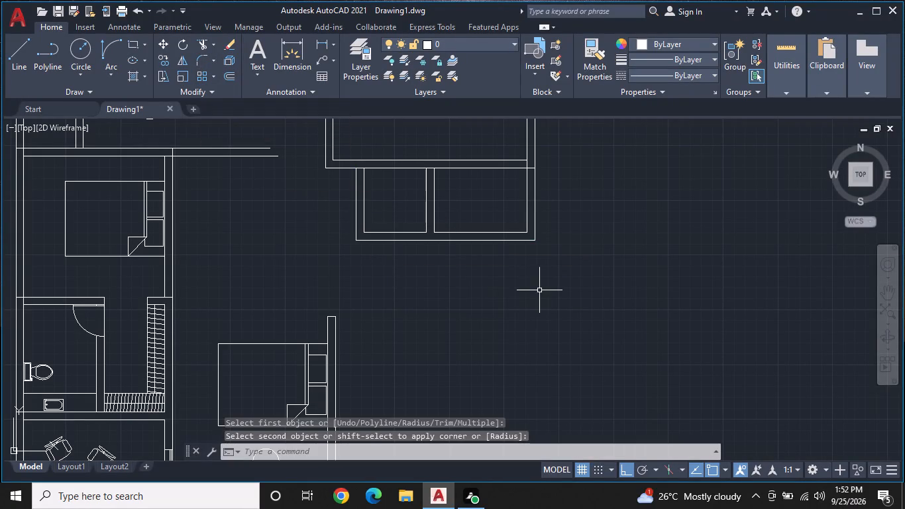
middle_drag(541, 288, 474, 260)
key(Escape)
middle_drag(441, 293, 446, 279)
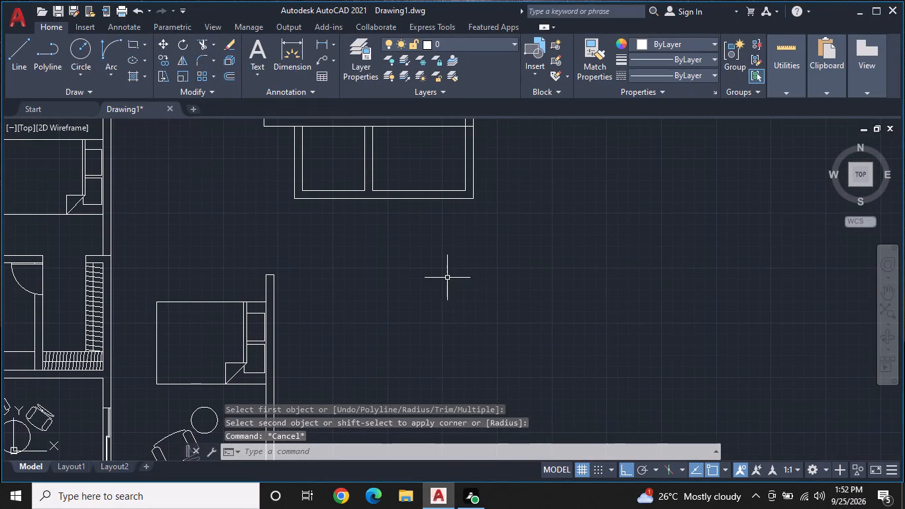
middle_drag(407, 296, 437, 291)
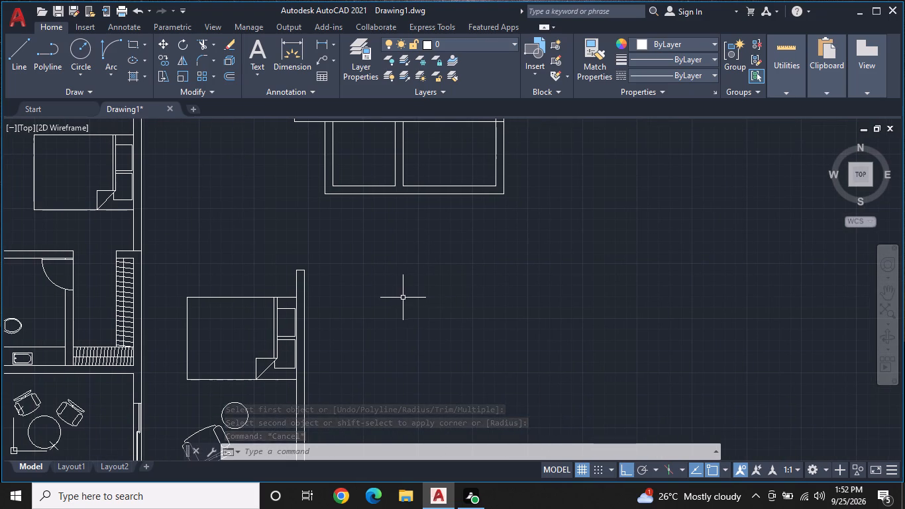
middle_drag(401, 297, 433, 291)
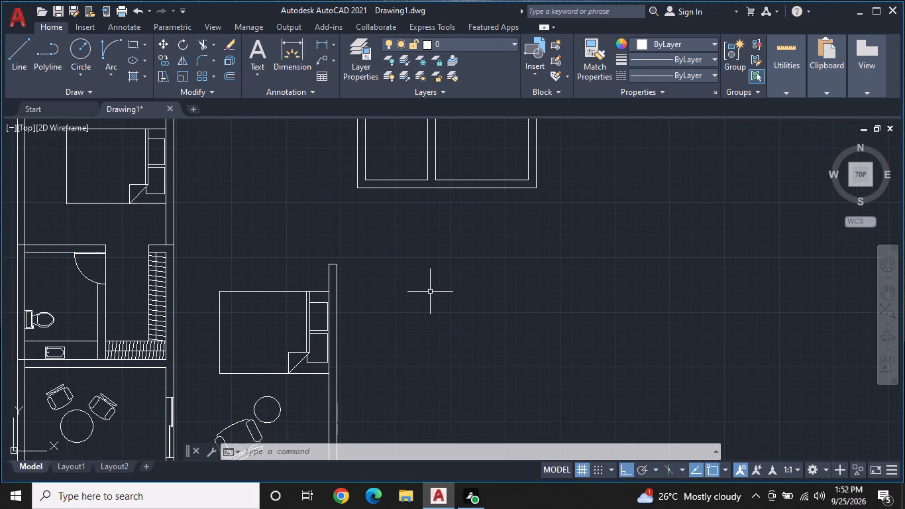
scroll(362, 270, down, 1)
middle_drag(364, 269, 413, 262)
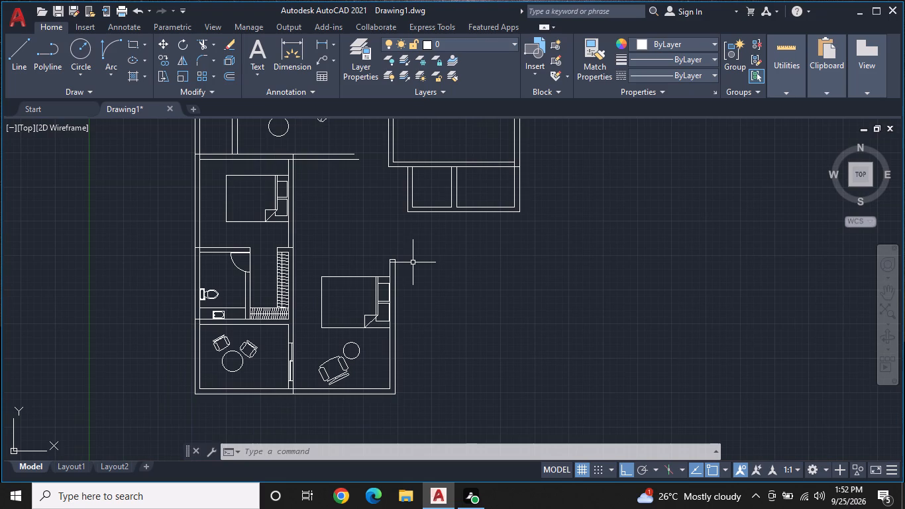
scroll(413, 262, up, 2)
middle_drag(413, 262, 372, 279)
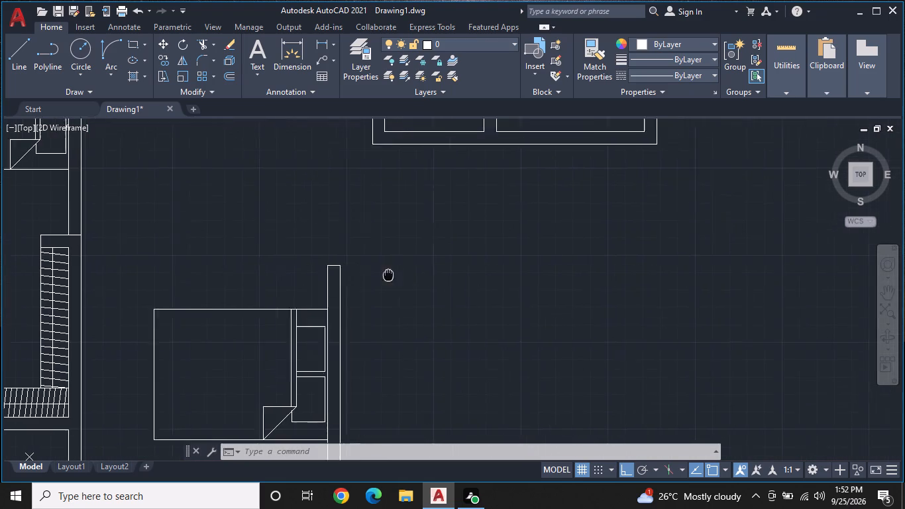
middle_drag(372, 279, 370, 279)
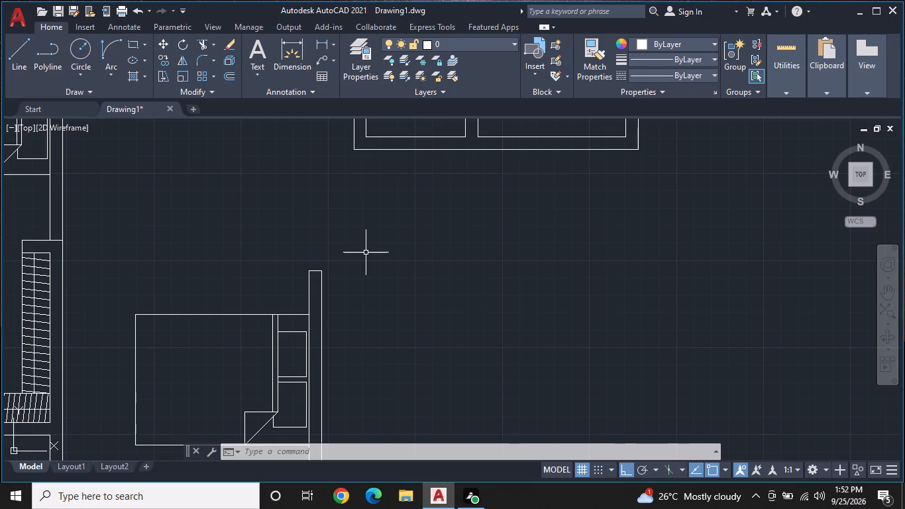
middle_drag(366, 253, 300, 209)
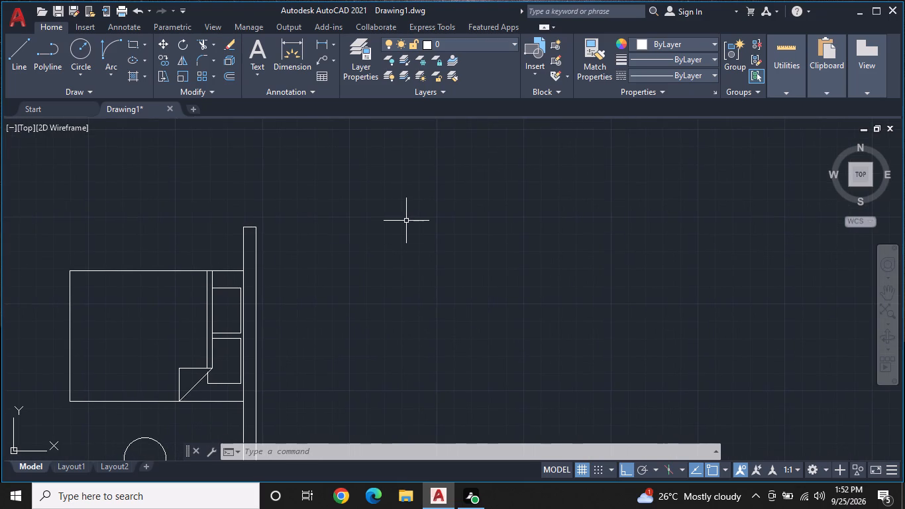
Draw a horizontal line level with the lower bedroom's right wall top, from below the right compartment's inner right line to the left block's outer wall.
scroll(339, 172, down, 1)
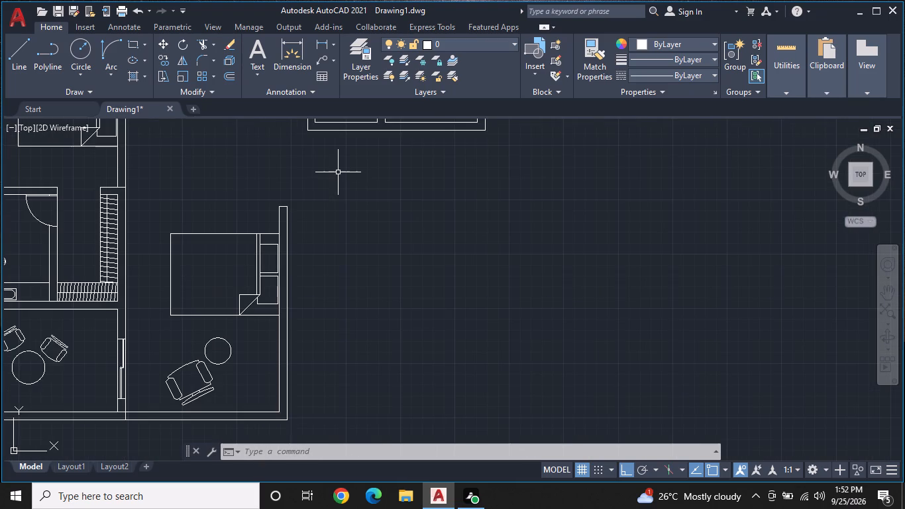
middle_drag(337, 176, 334, 207)
scroll(334, 207, down, 1)
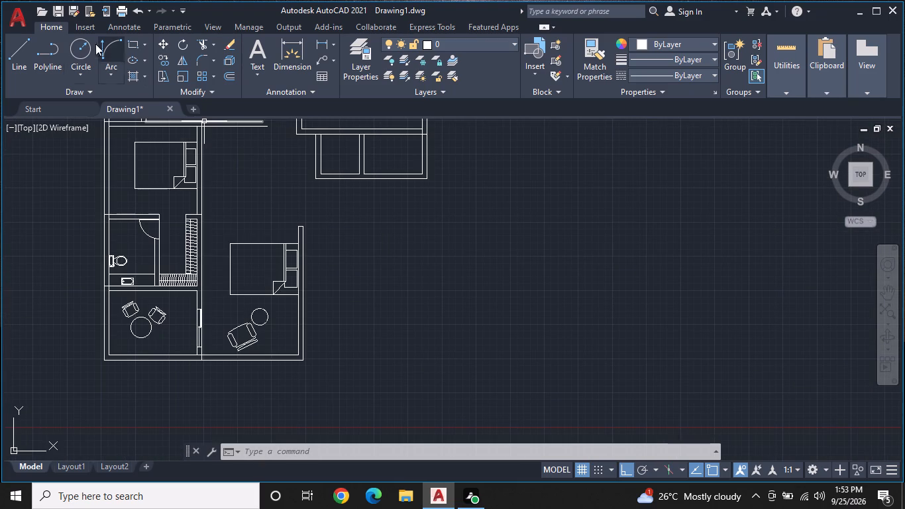
click(19, 48)
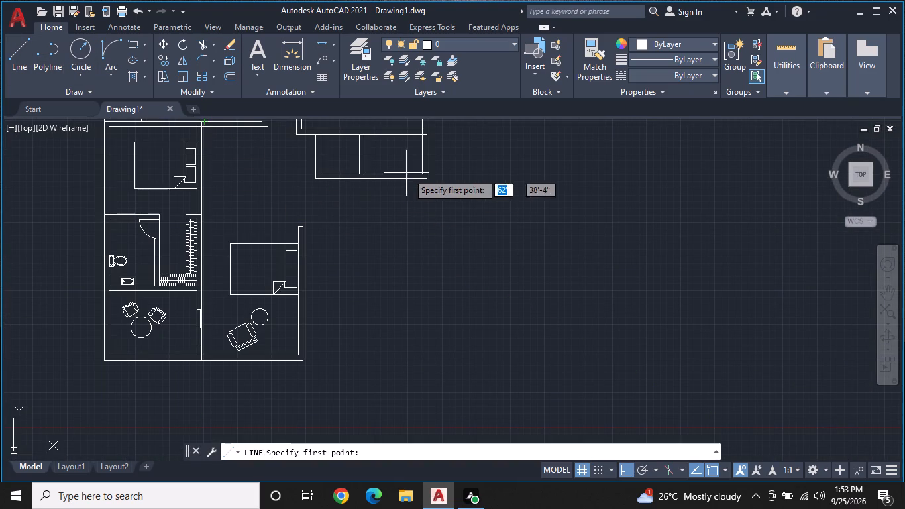
scroll(429, 180, up, 2)
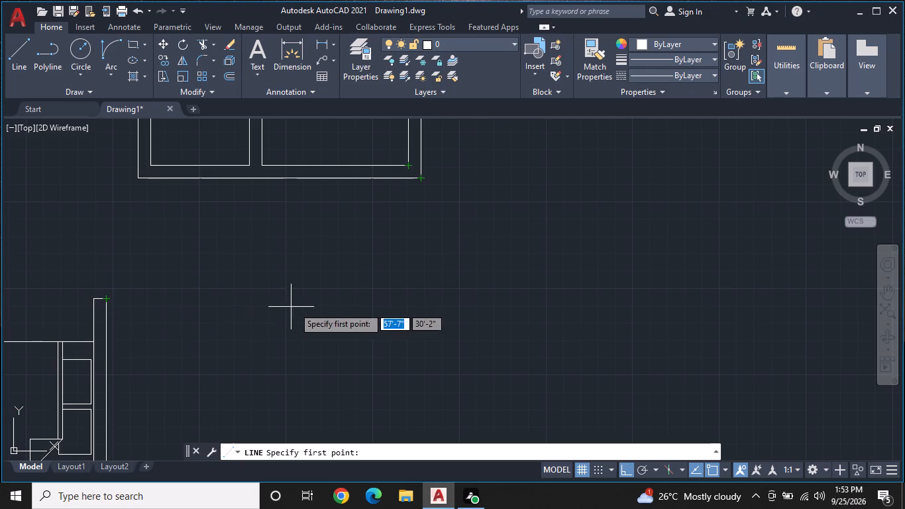
click(409, 300)
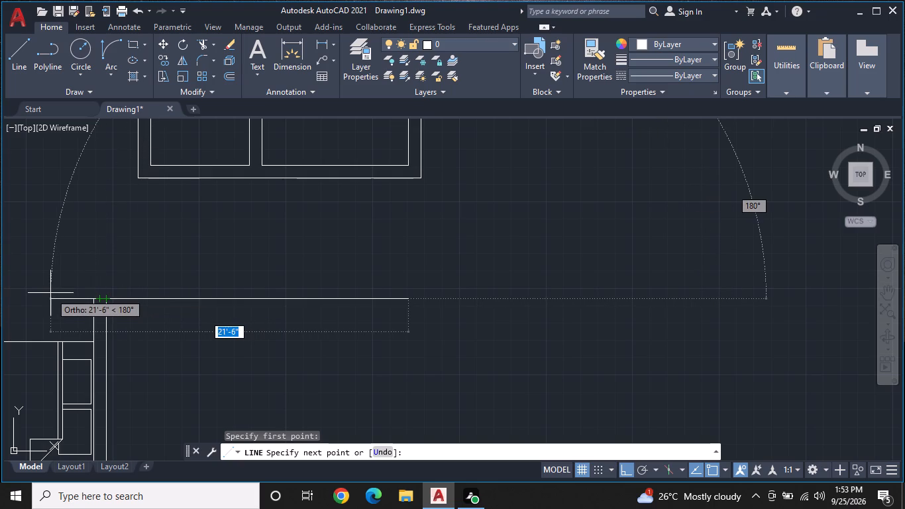
scroll(50, 293, down, 1)
middle_drag(66, 311, 182, 325)
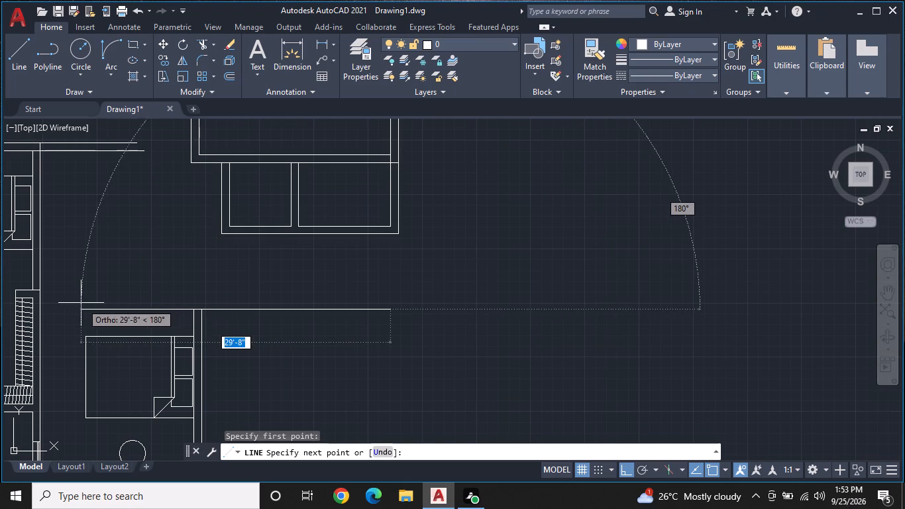
click(40, 310)
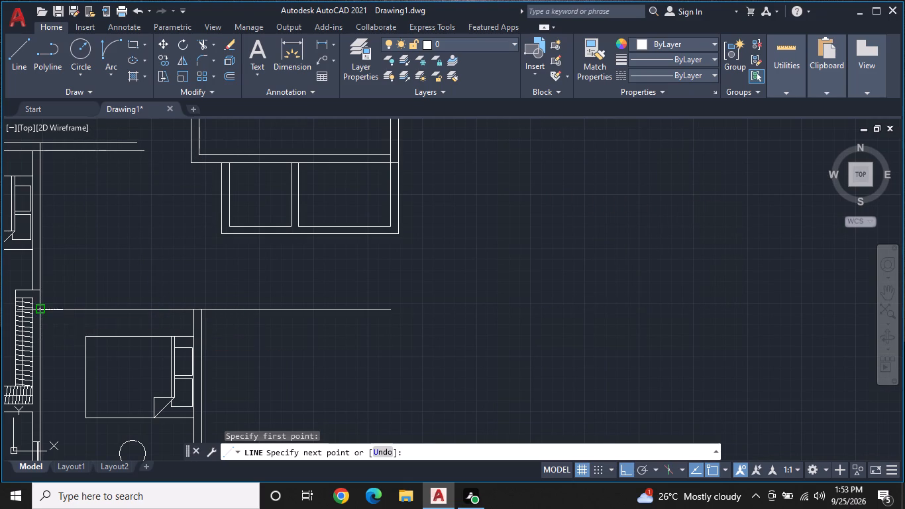
key(Escape)
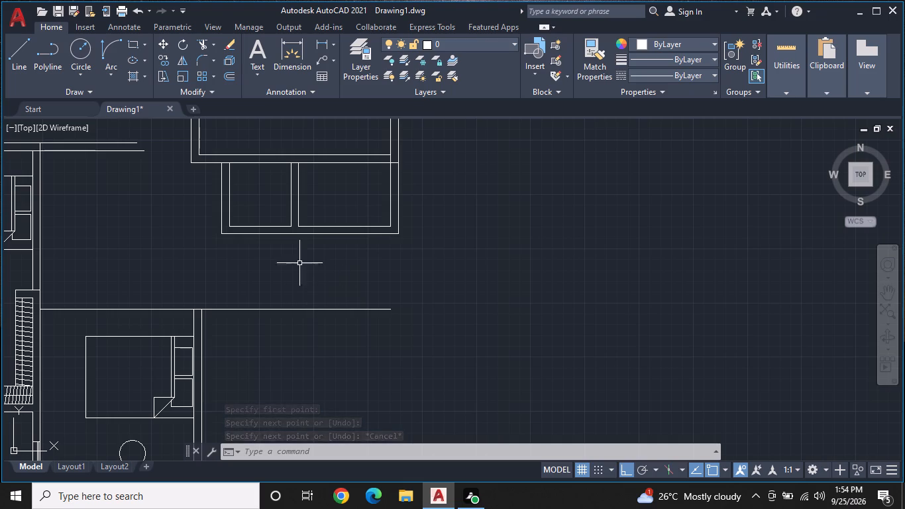
Offset the new horizontal line above the lower bedroom 9" upward.
click(228, 68)
click(231, 78)
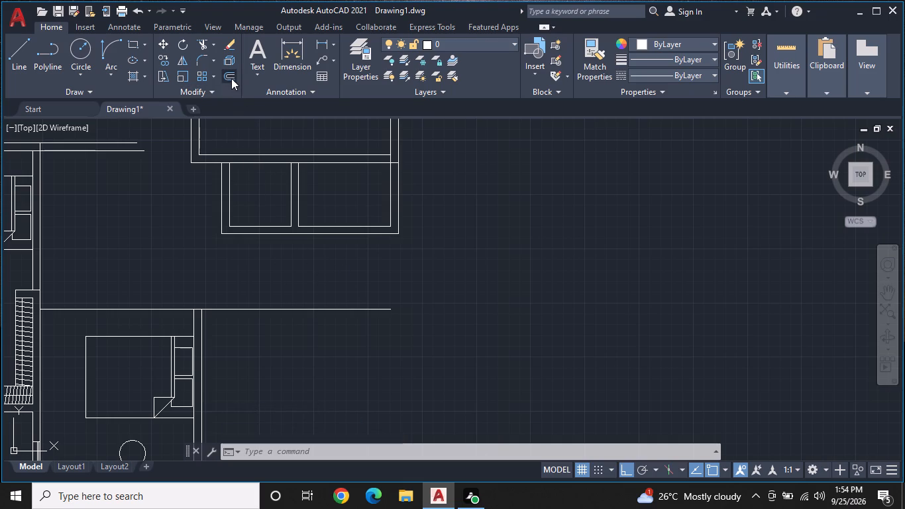
right_click(264, 241)
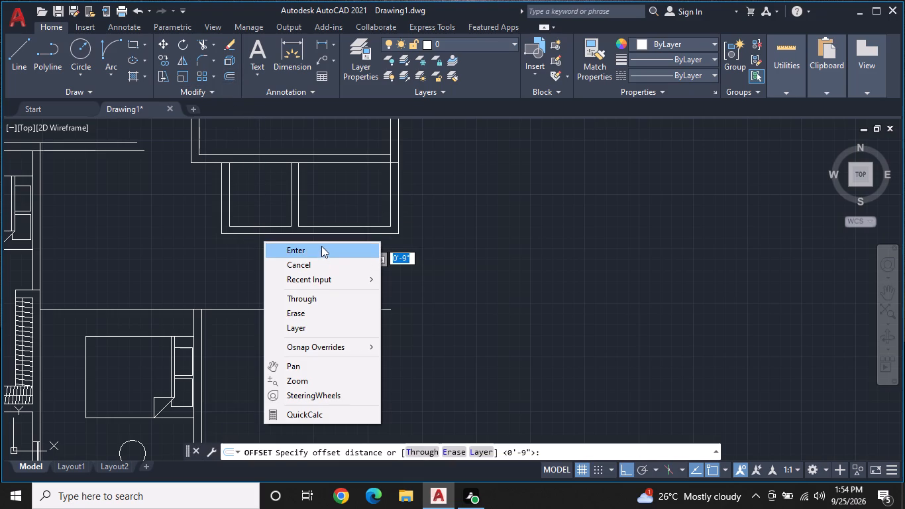
click(321, 246)
click(306, 310)
click(314, 290)
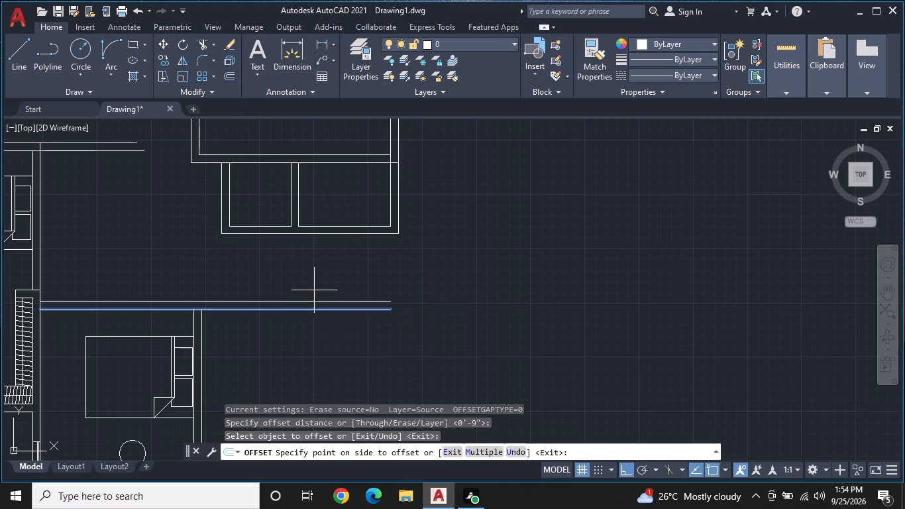
middle_click(390, 303)
key(Escape)
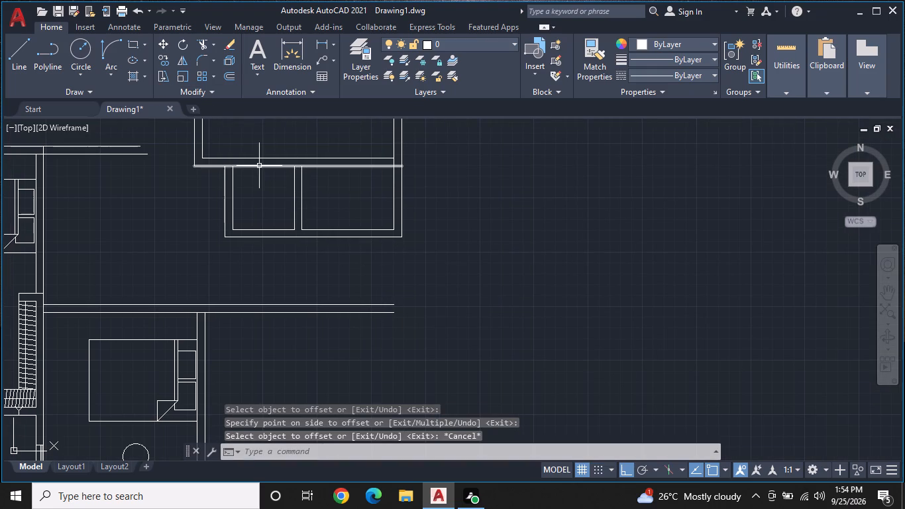
Draw a vertical line from the right end of the upper horizontal wall line up to the compartments' outer bottom line.
click(21, 36)
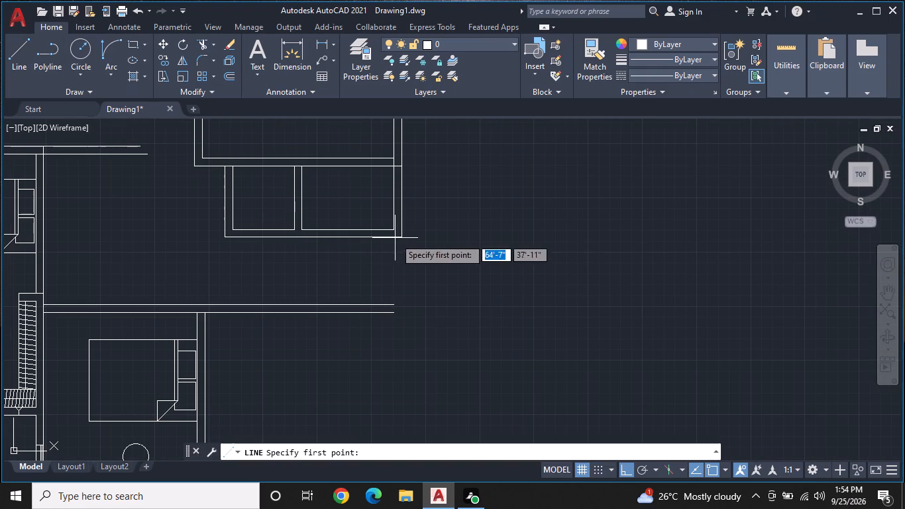
click(394, 306)
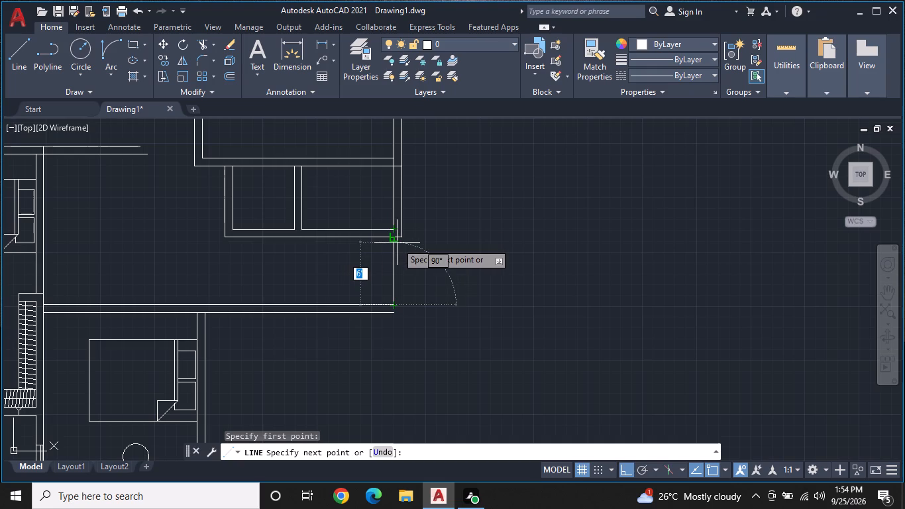
click(395, 236)
key(Escape)
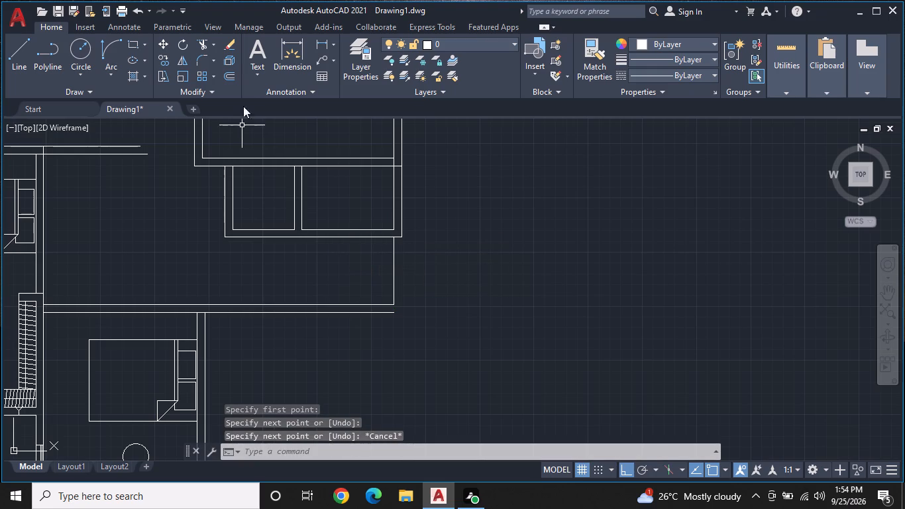
Offset the new vertical line below the right compartment 9" outward to the right.
click(232, 70)
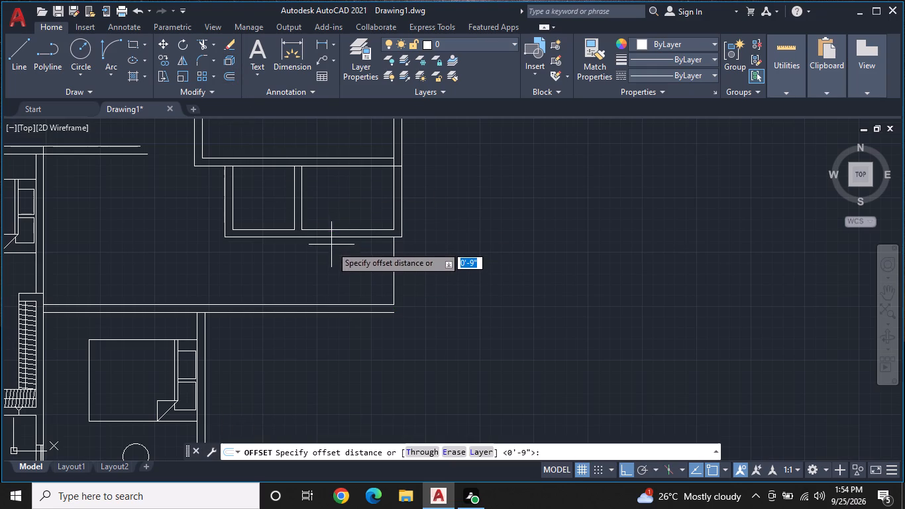
right_click(331, 249)
click(368, 259)
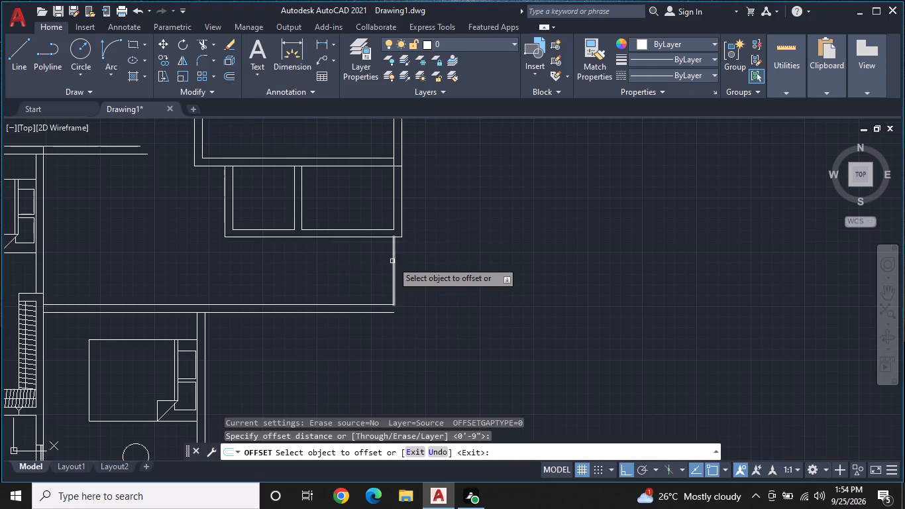
click(392, 261)
click(425, 270)
middle_drag(420, 286, 419, 263)
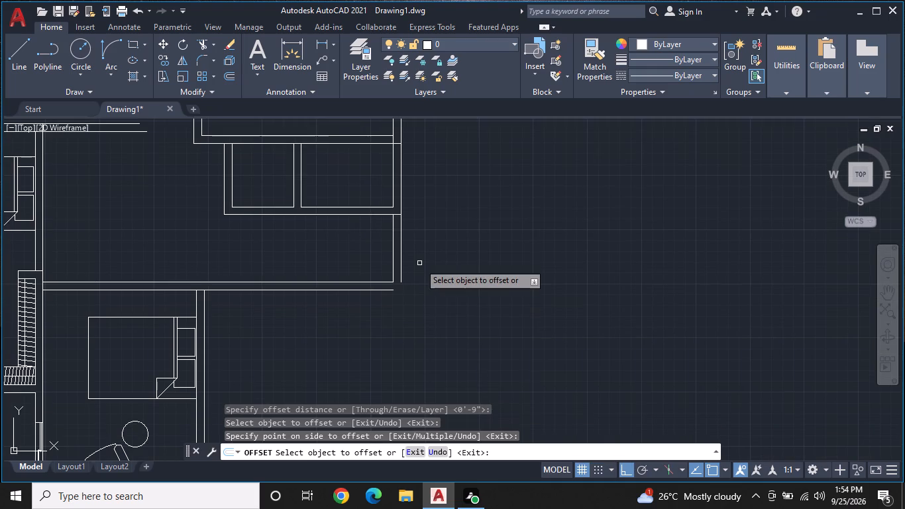
key(Escape)
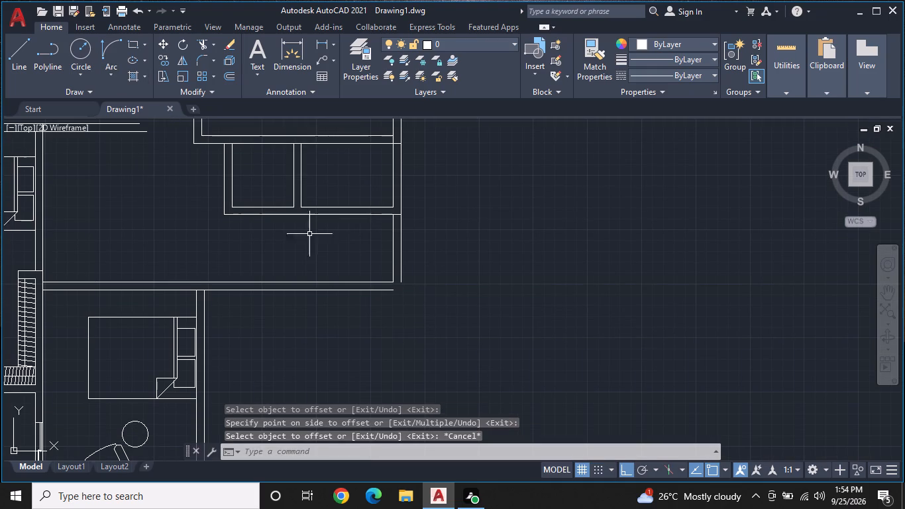
Fillet the lower horizontal wall line and the outer vertical line so they meet at the lower-right corner.
click(196, 59)
click(391, 291)
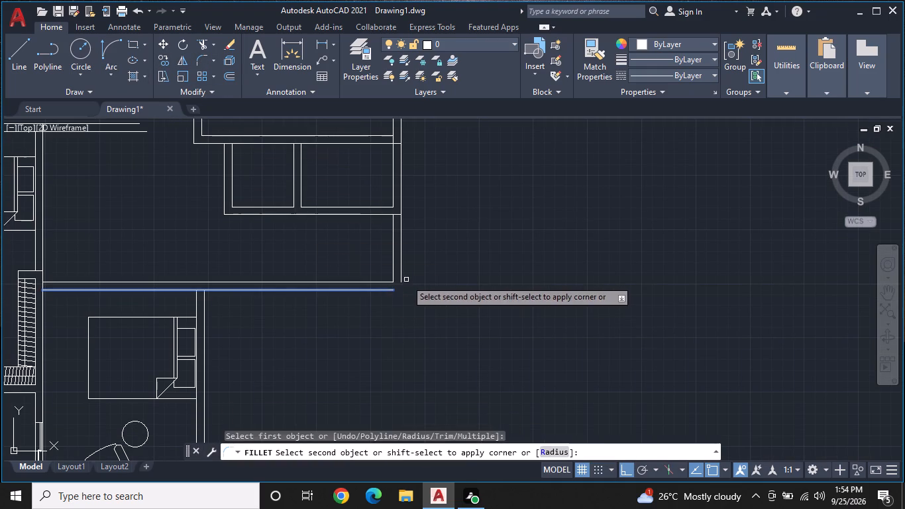
click(399, 263)
key(Escape)
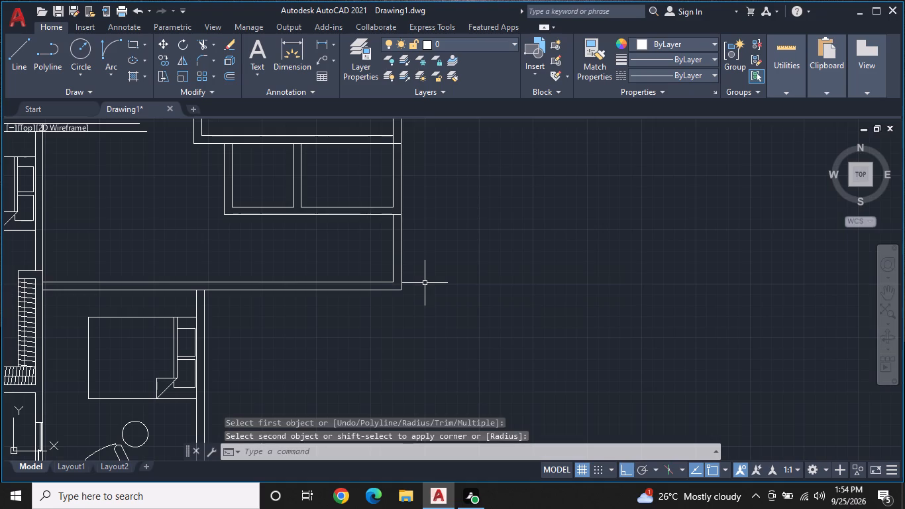
Draw the narrow room's outline below the horizontal wall: 13'3" down from its right end, 7'3" left, and back up to the wall.
middle_drag(425, 283, 433, 256)
middle_drag(437, 296, 467, 268)
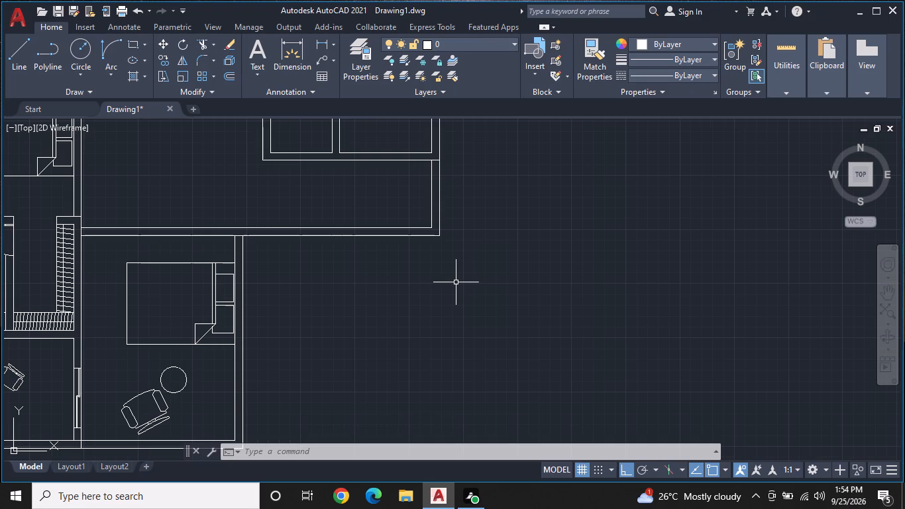
middle_drag(454, 283, 458, 267)
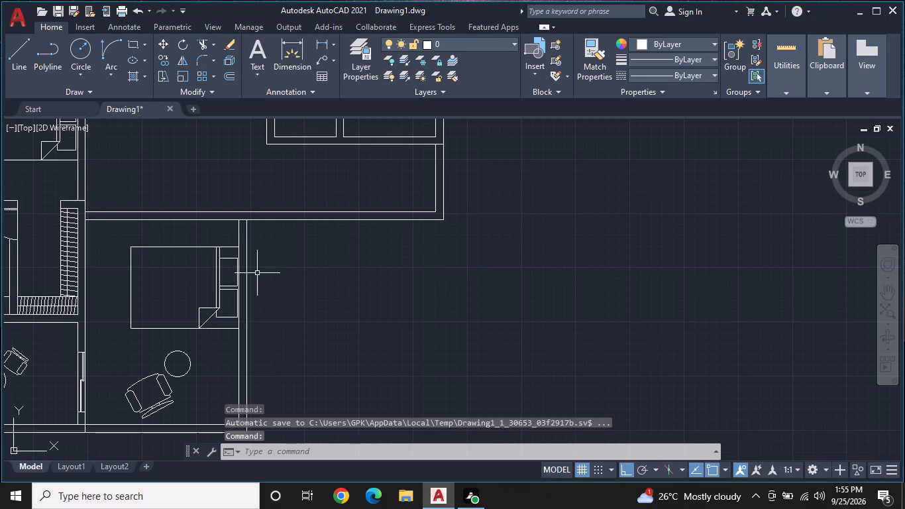
click(13, 55)
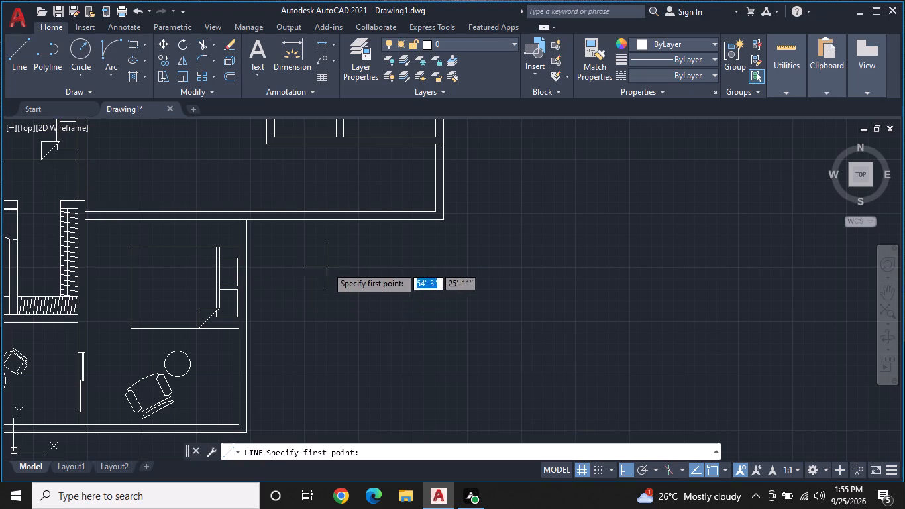
click(437, 223)
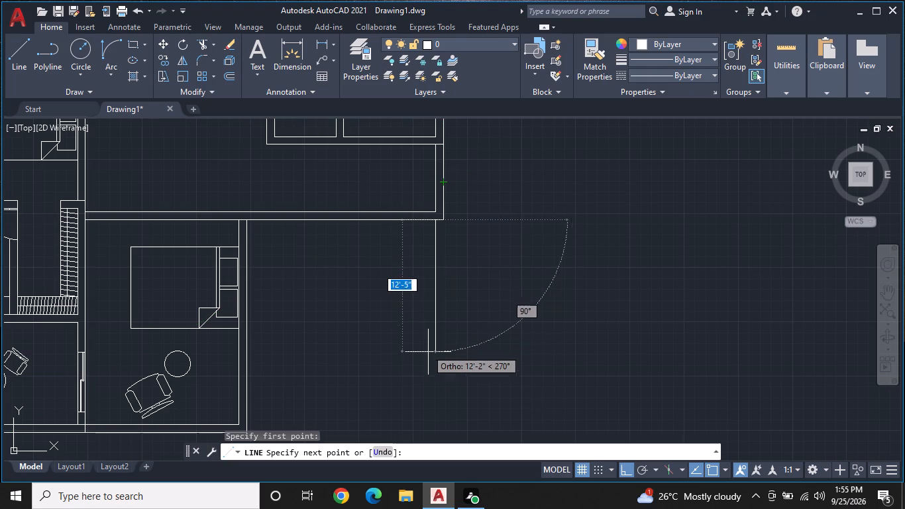
text(13')
key(3)
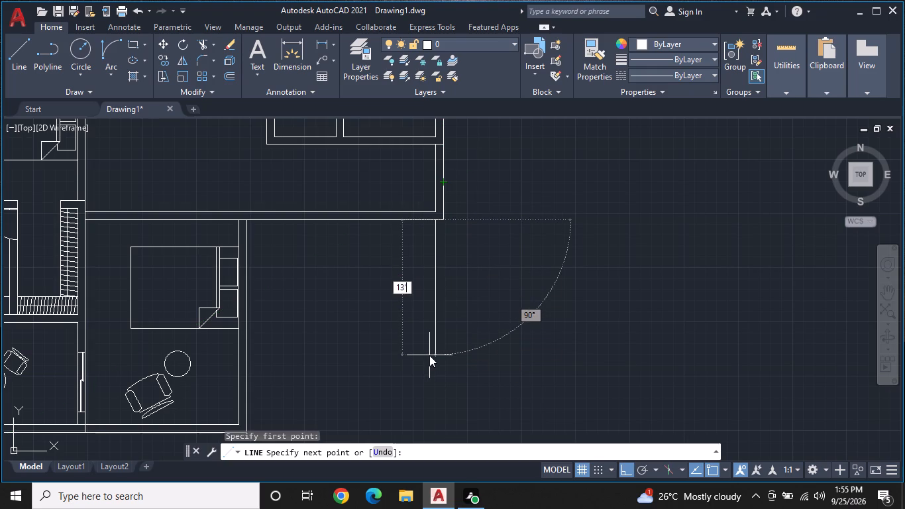
key(shift+quotedbl)
key(Return)
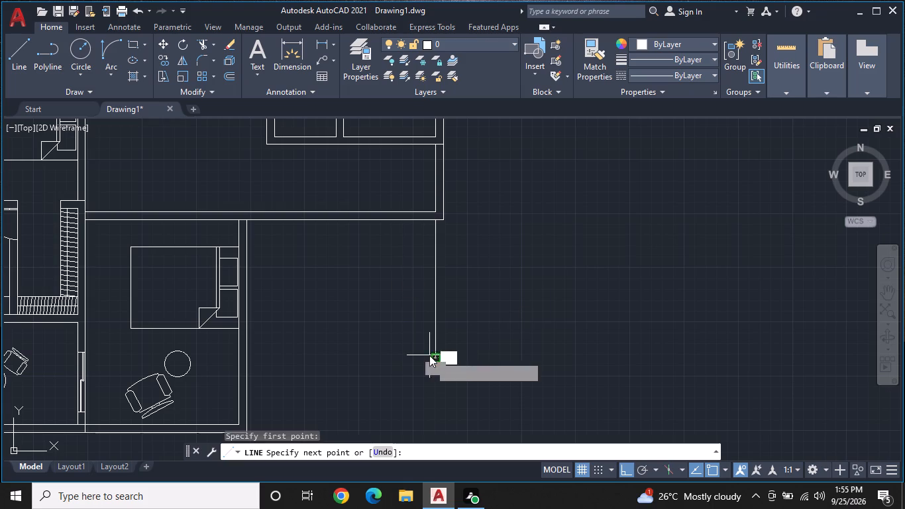
middle_drag(390, 349, 403, 261)
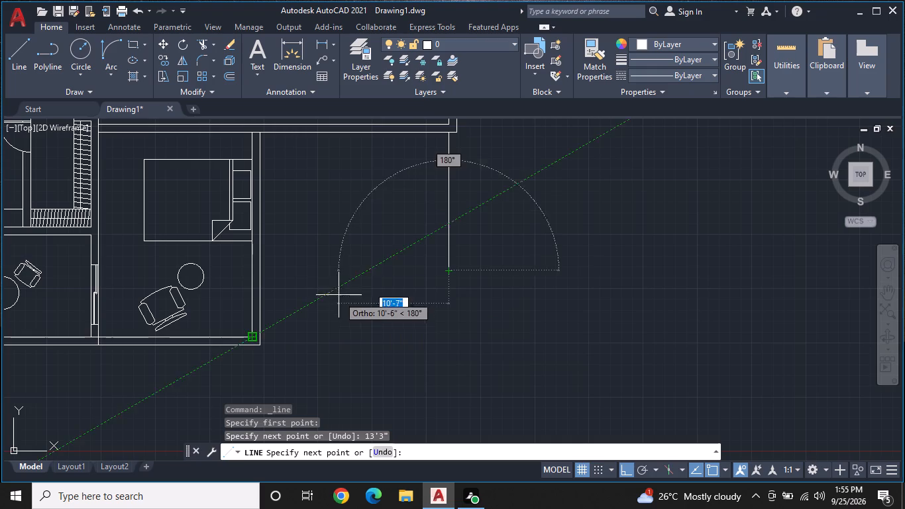
text(7'3")
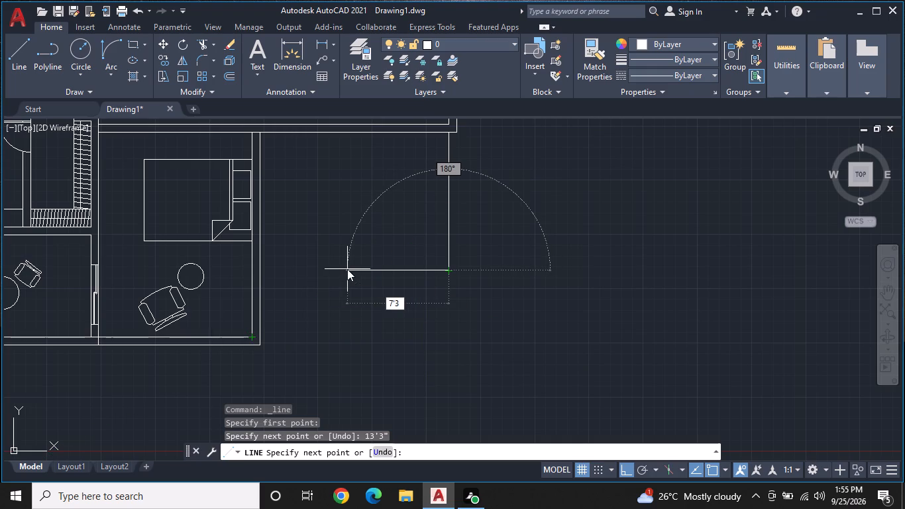
key(Return)
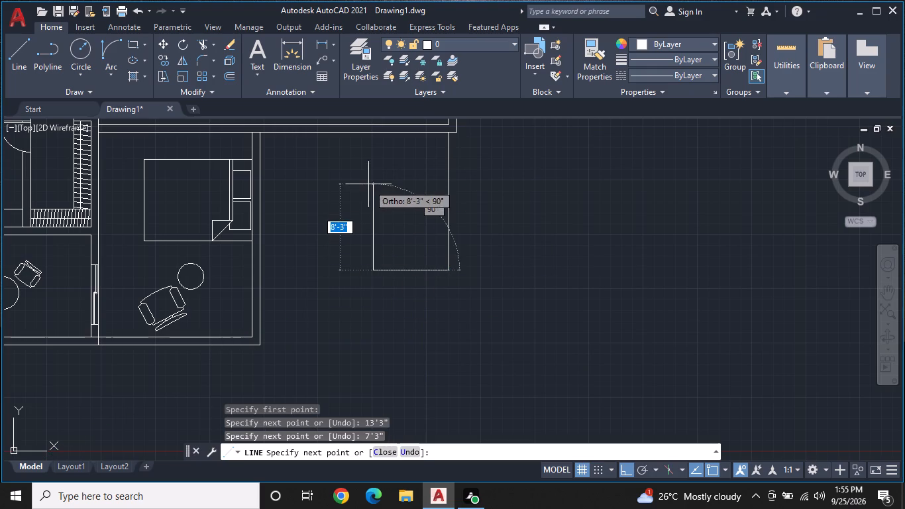
middle_drag(368, 178, 382, 240)
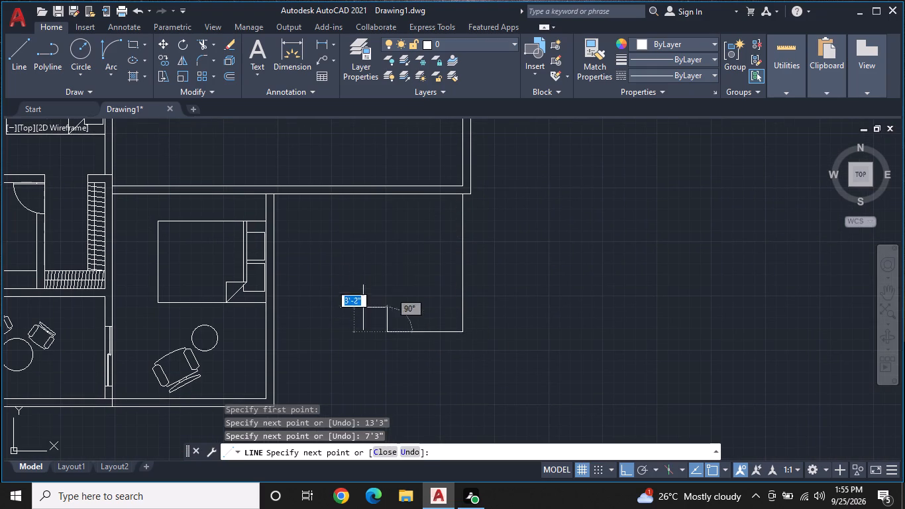
click(385, 194)
key(Escape)
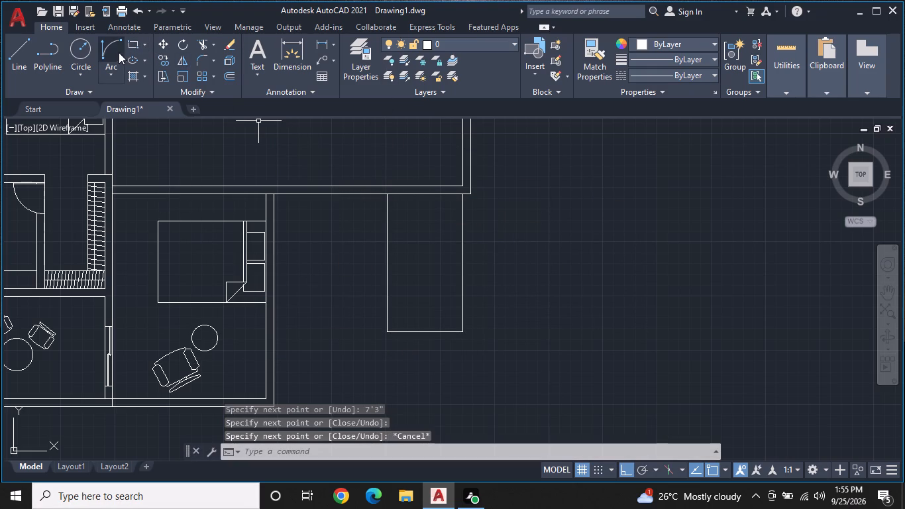
Offset the left, bottom and right lines of the new narrow room 9" outward.
click(229, 76)
right_click(225, 115)
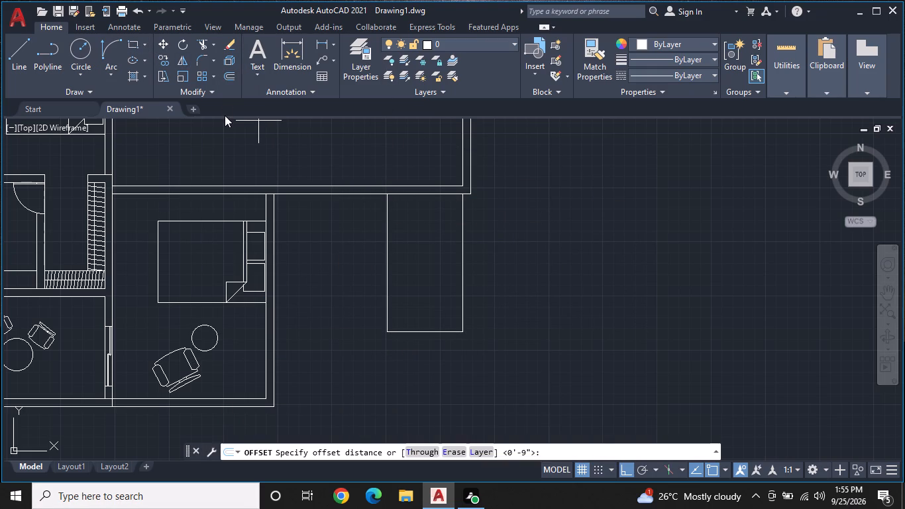
click(335, 172)
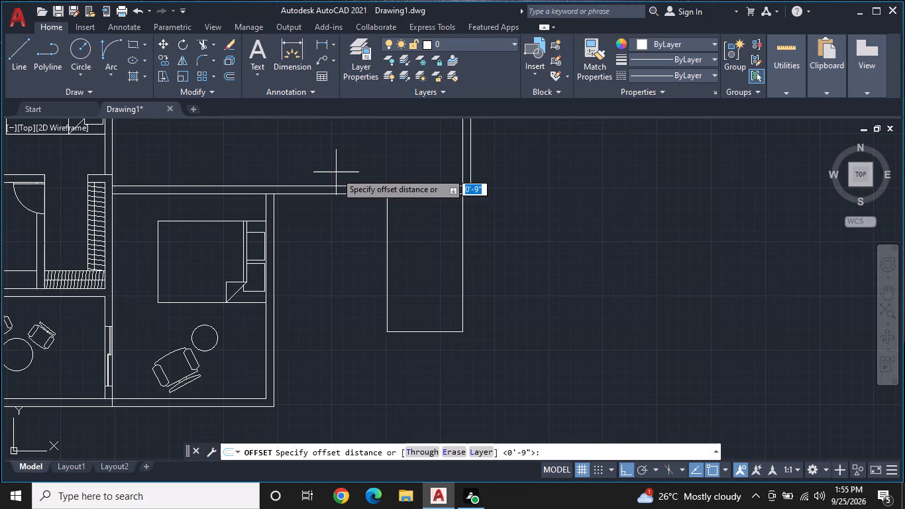
right_click(337, 164)
click(362, 170)
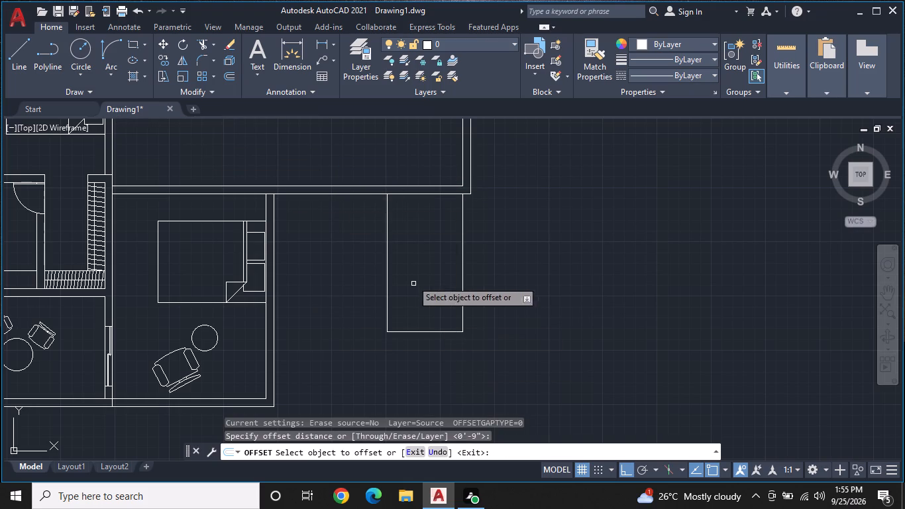
click(388, 216)
click(331, 232)
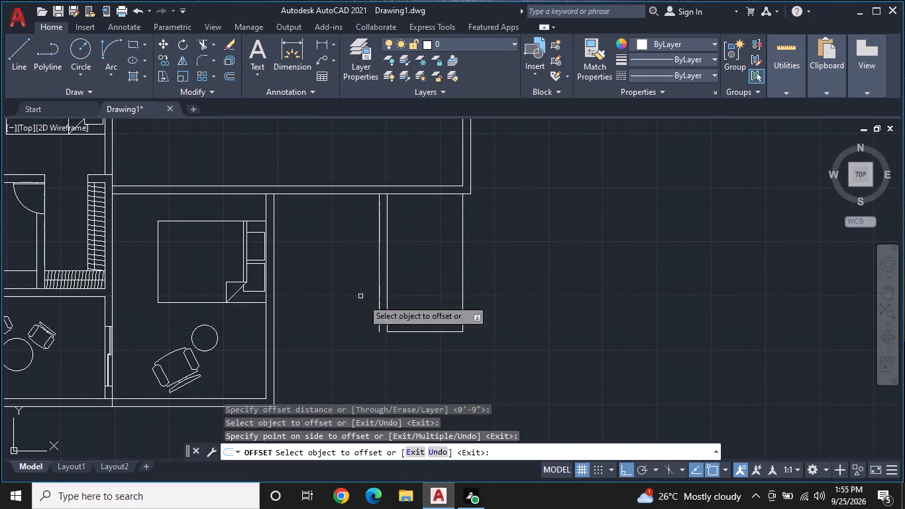
click(425, 332)
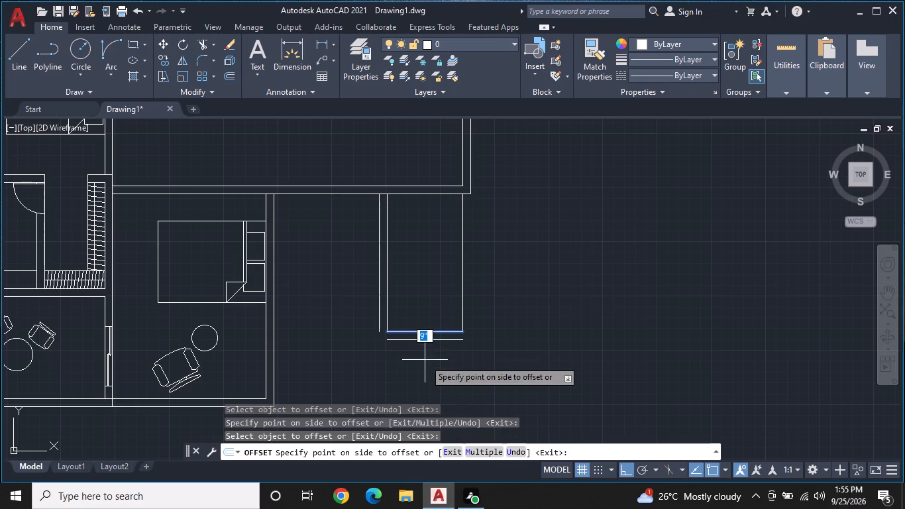
click(425, 360)
double_click(461, 241)
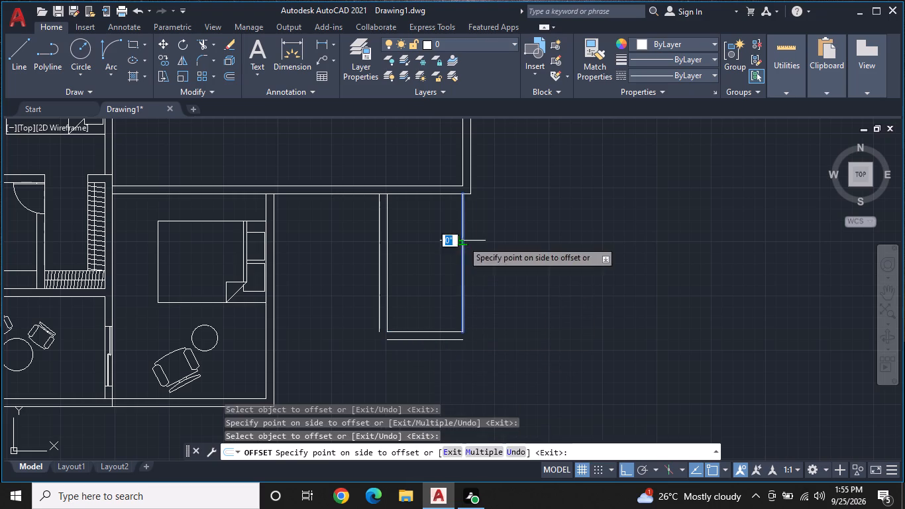
click(482, 241)
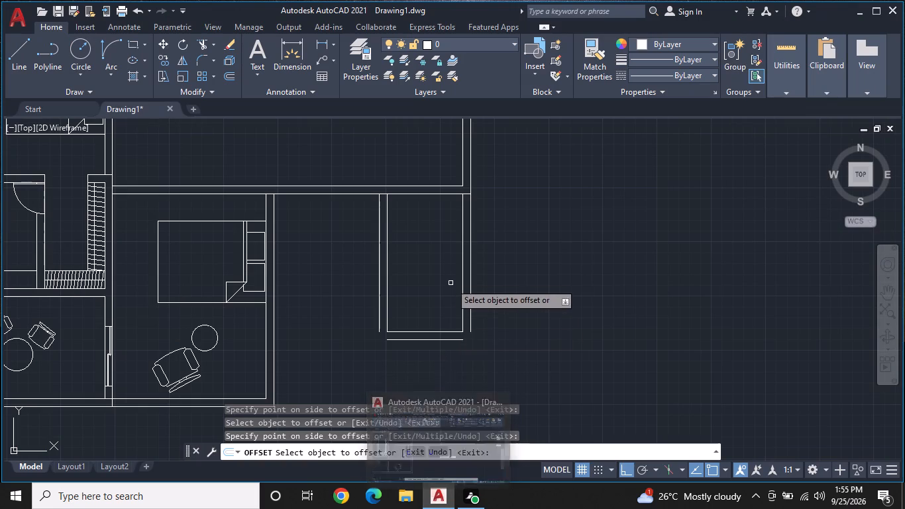
middle_drag(451, 316, 470, 263)
key(Escape)
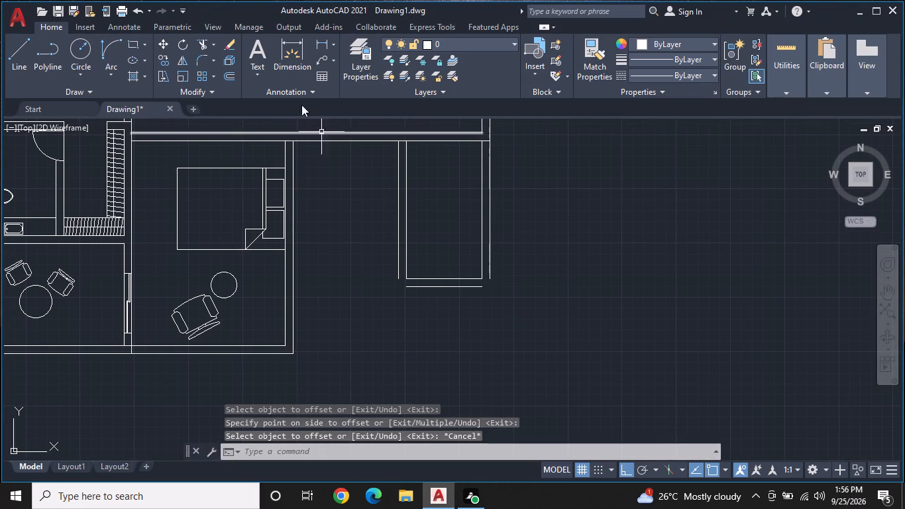
Fillet the narrow room's outer wall lines so they meet at the lower-left and lower-right corners.
click(197, 54)
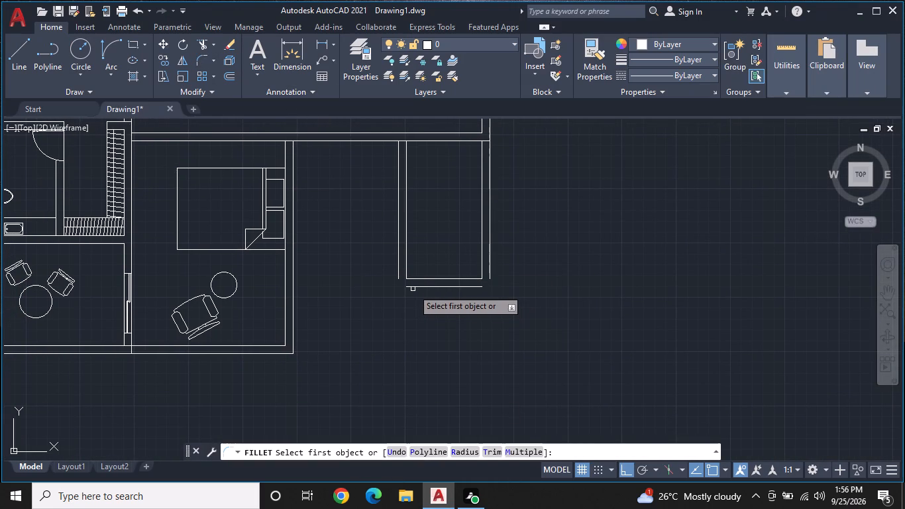
double_click(410, 288)
click(399, 274)
right_click(461, 335)
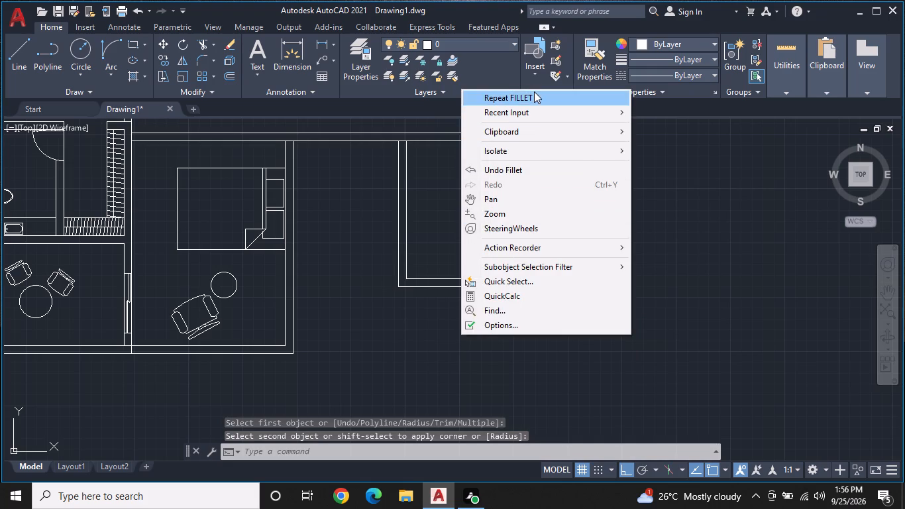
click(534, 91)
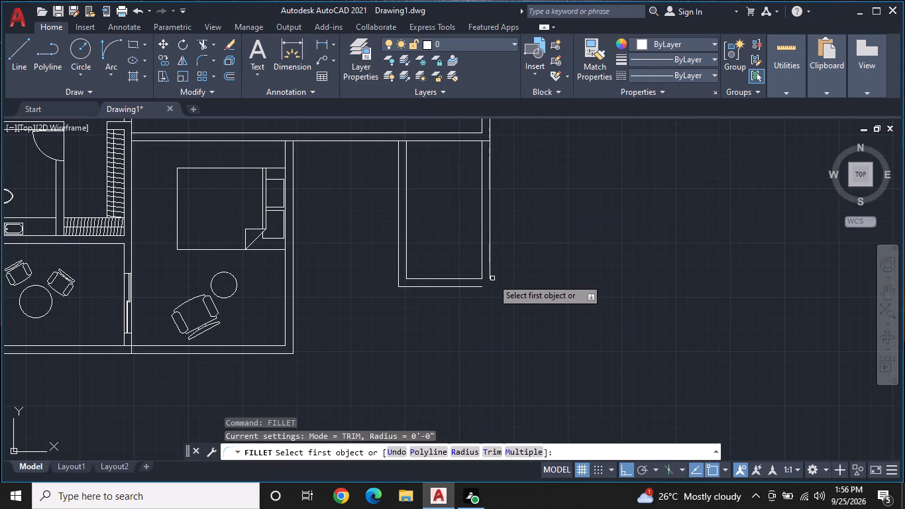
click(492, 278)
click(489, 270)
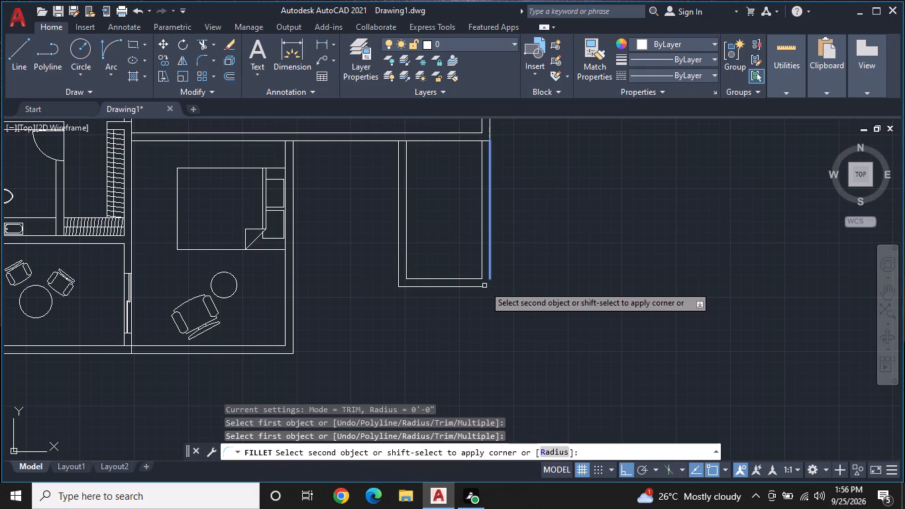
click(481, 286)
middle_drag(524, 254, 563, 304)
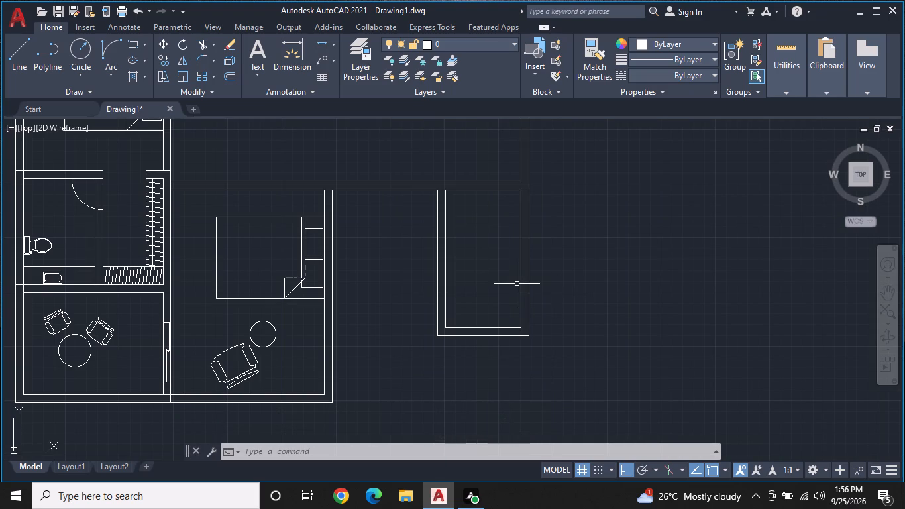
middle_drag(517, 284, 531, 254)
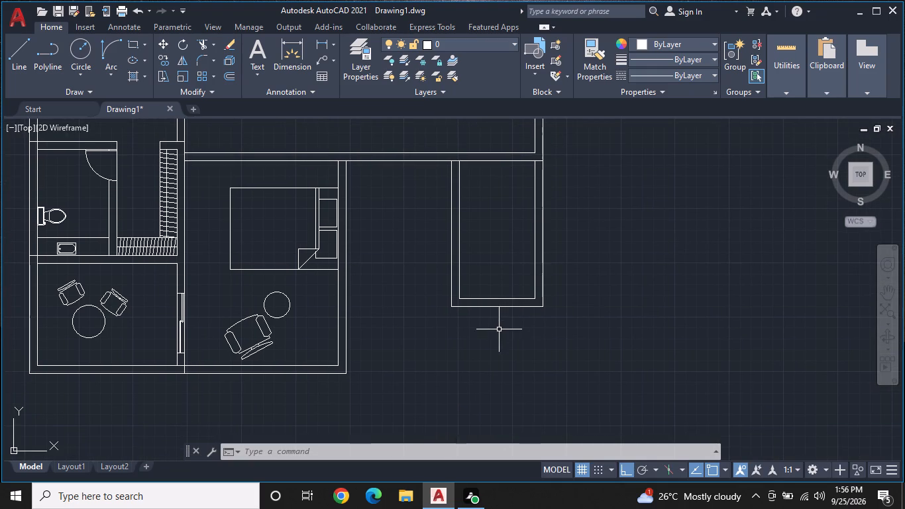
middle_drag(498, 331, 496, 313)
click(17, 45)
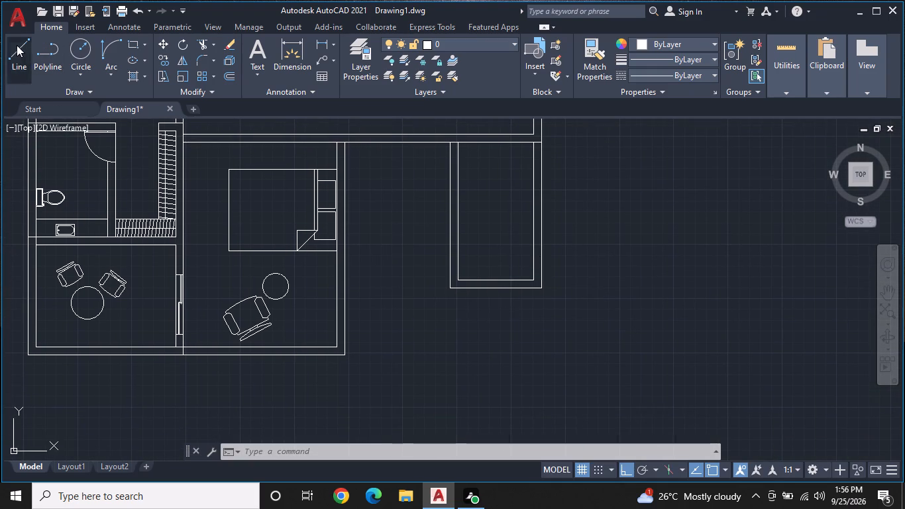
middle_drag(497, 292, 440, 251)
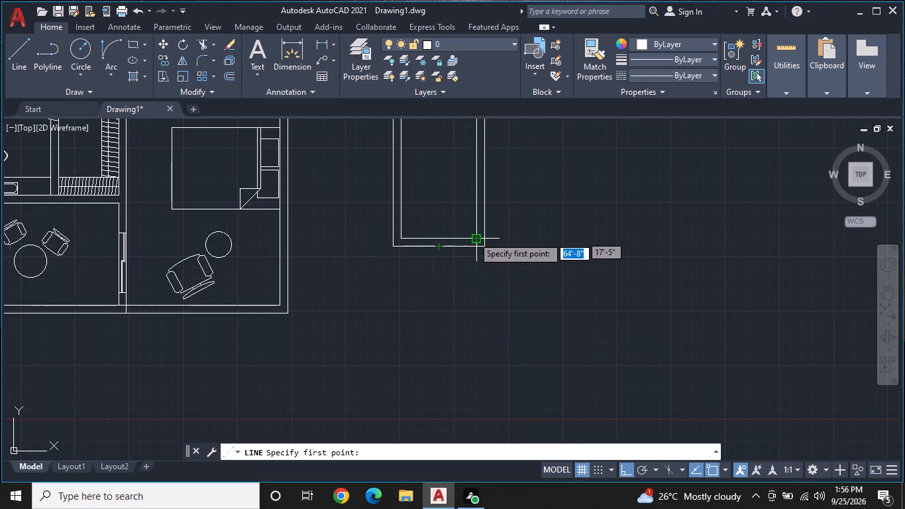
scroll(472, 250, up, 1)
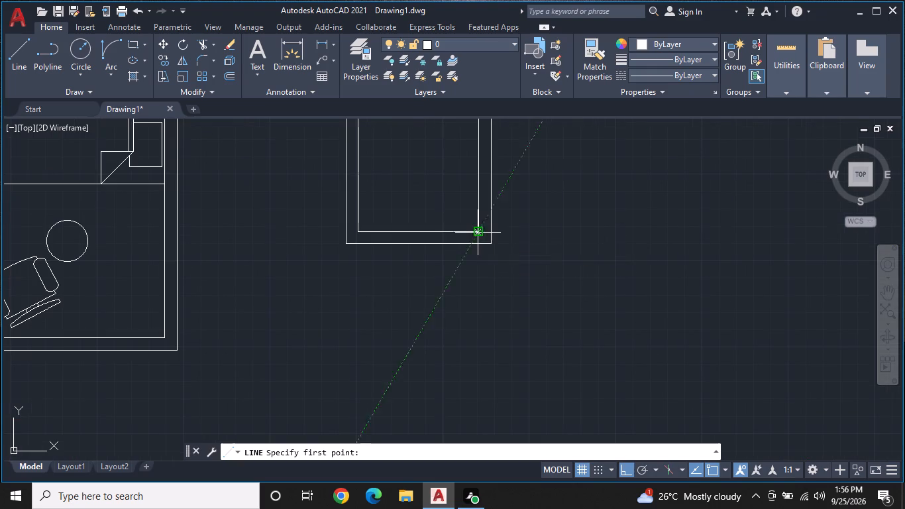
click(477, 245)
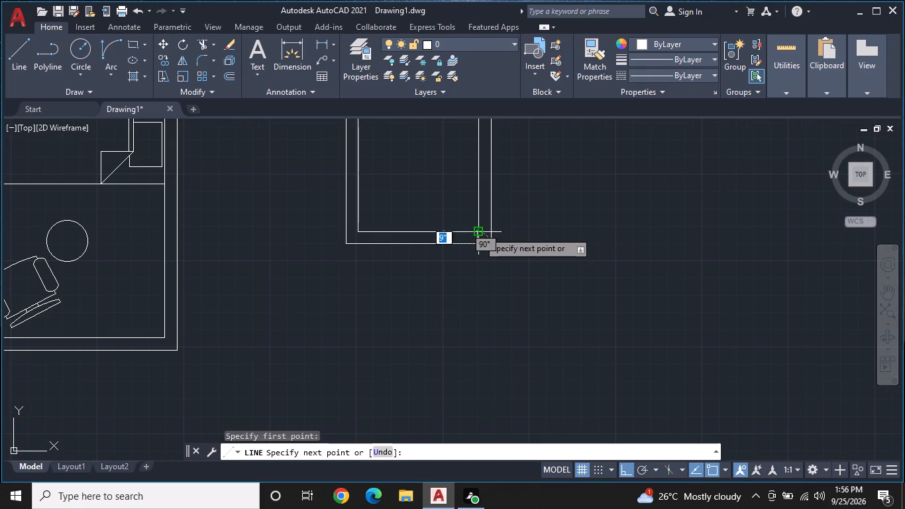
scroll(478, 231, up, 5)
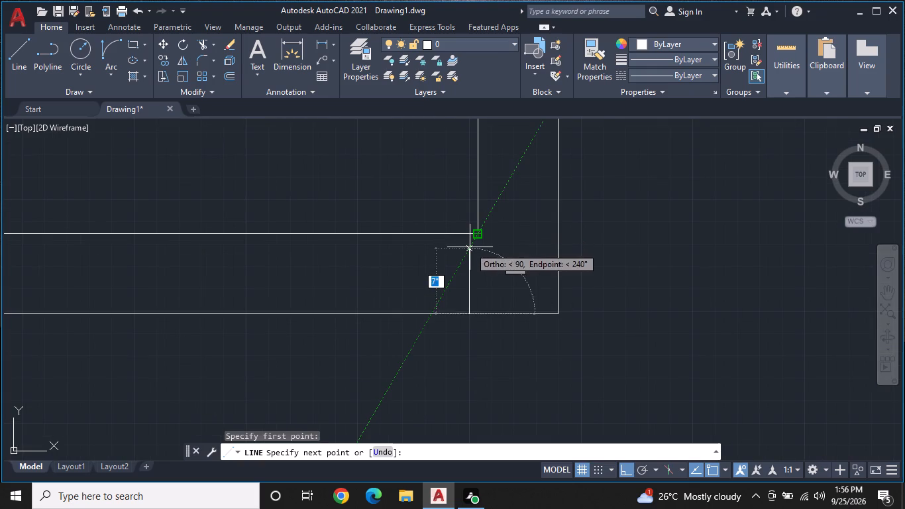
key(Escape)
Draw lines down from the narrow room's inner lower-right corner: across the wall, and about 5'8" further to the lower bedroom's inner bottom wall level.
right_click(483, 242)
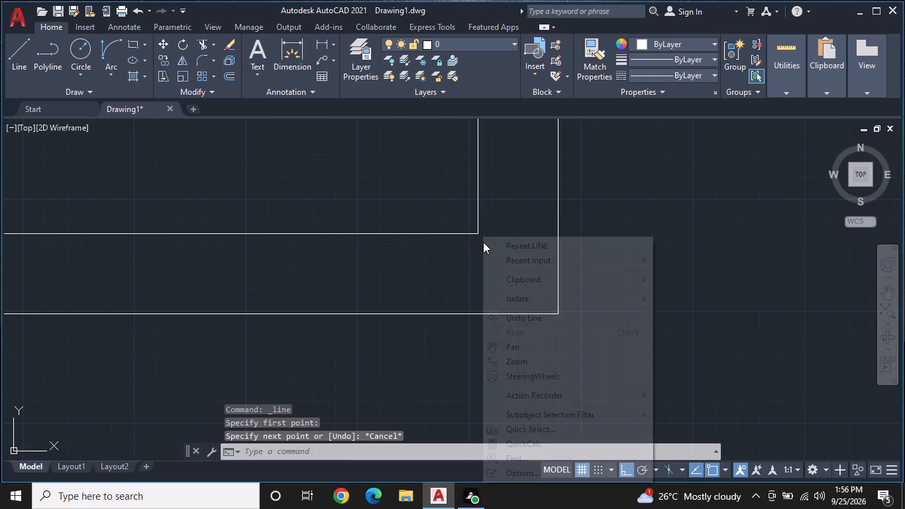
click(507, 239)
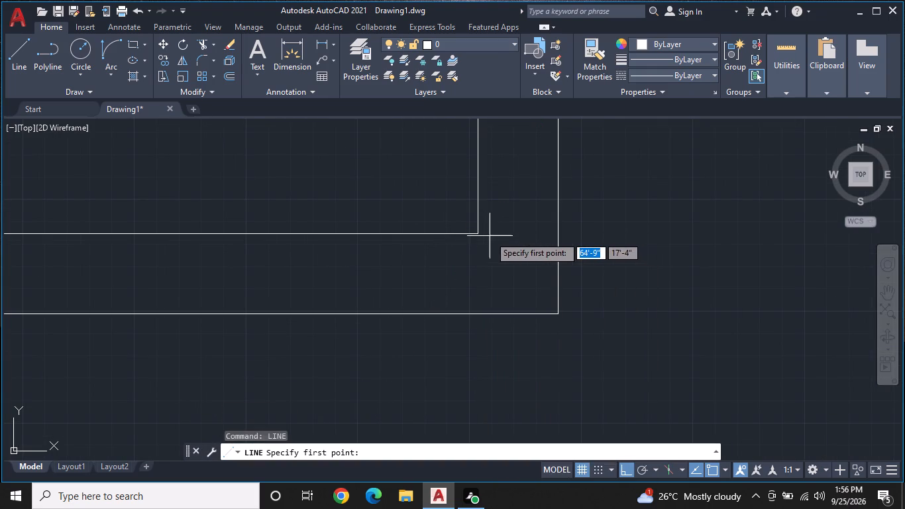
click(474, 232)
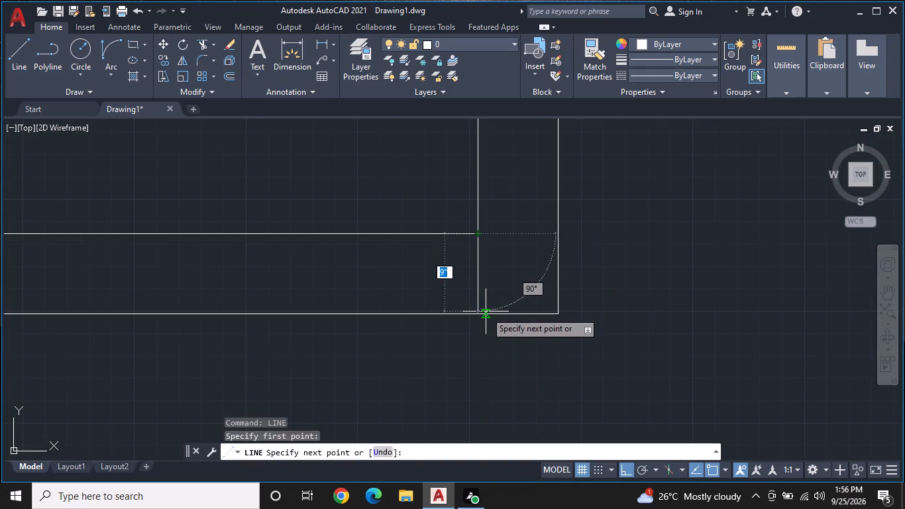
click(479, 311)
middle_drag(492, 346, 488, 234)
middle_drag(492, 310, 493, 199)
scroll(494, 199, down, 1)
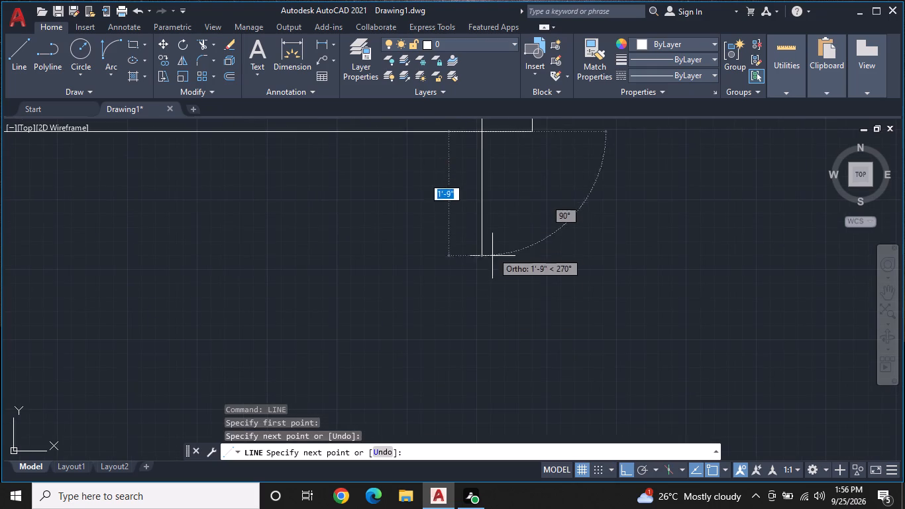
scroll(483, 296, down, 3)
middle_drag(476, 290, 502, 244)
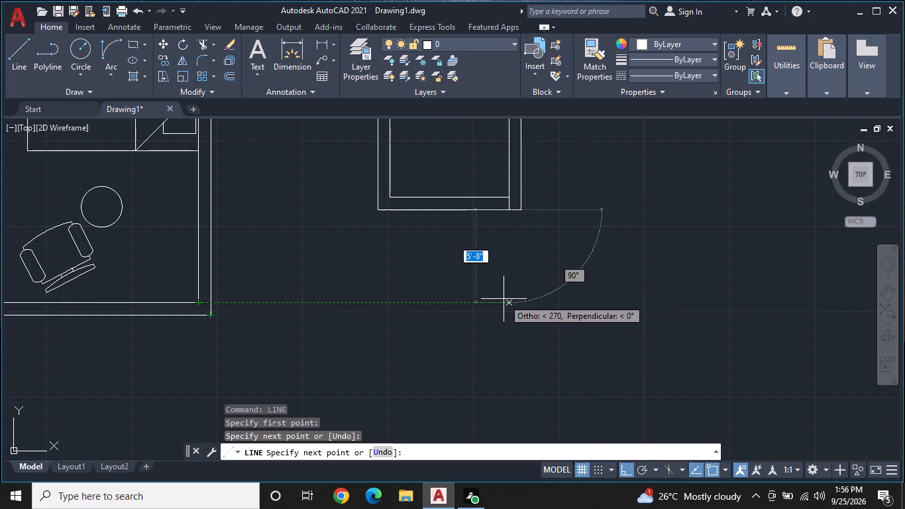
click(509, 301)
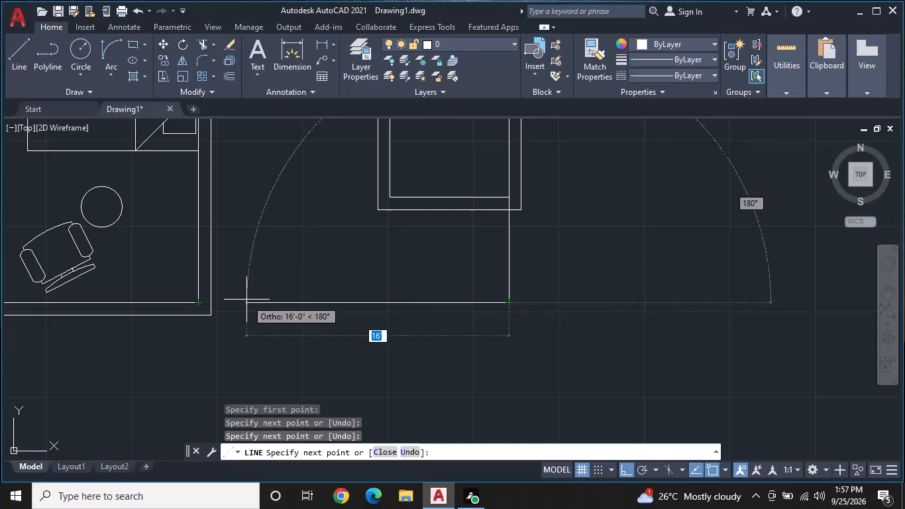
Continue the outline 12'10" left, 13'9" up, and left again to the lower bedroom's outer right wall line.
text(12')
text(10")
key(Return)
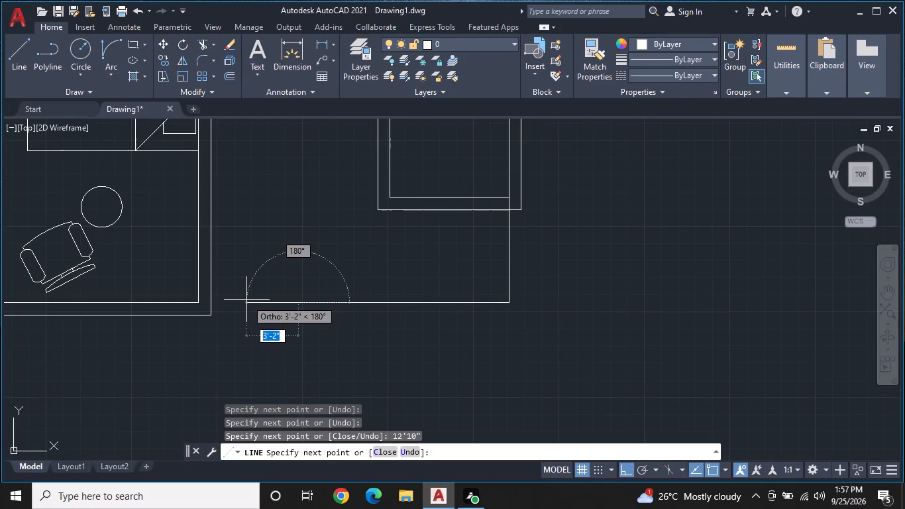
middle_drag(278, 221, 279, 288)
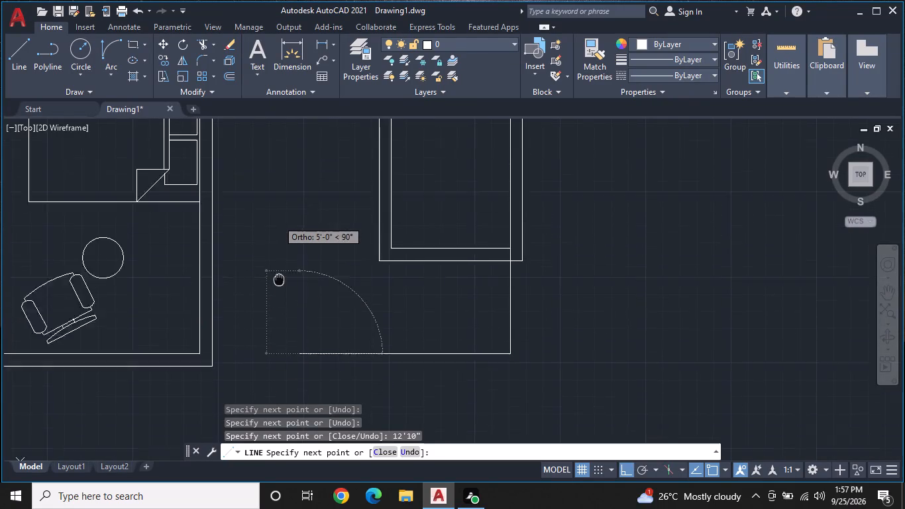
middle_drag(279, 288, 279, 300)
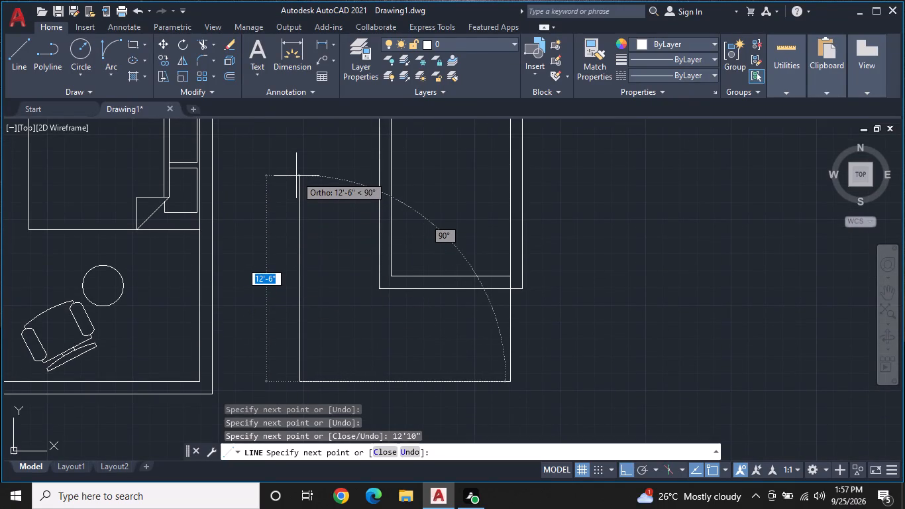
text(13)
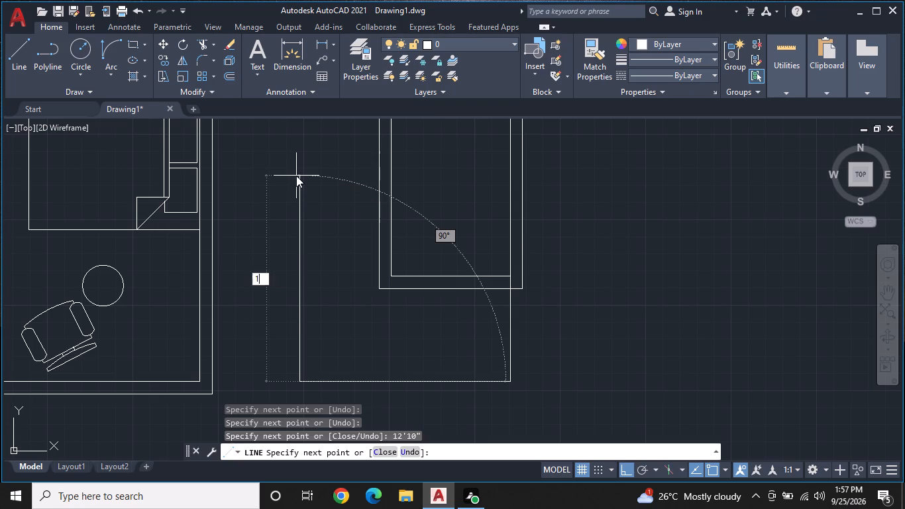
key(apostrophe)
text(9")
key(Return)
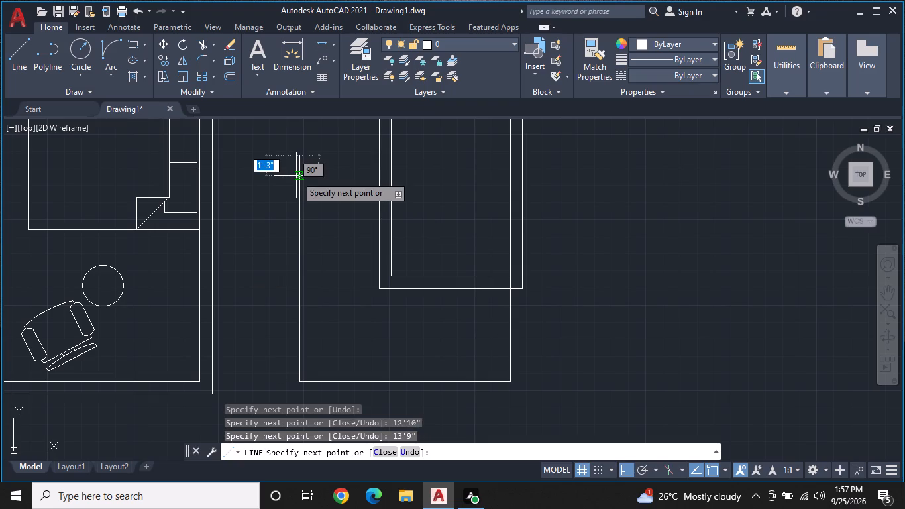
middle_drag(308, 237, 313, 294)
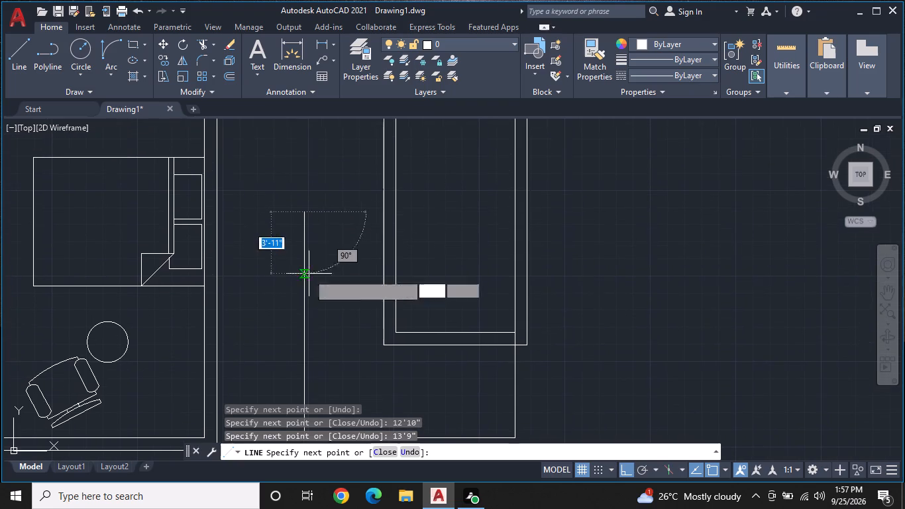
scroll(299, 200, down, 3)
scroll(299, 200, up, 1)
middle_drag(301, 208, 308, 229)
scroll(308, 229, up, 1)
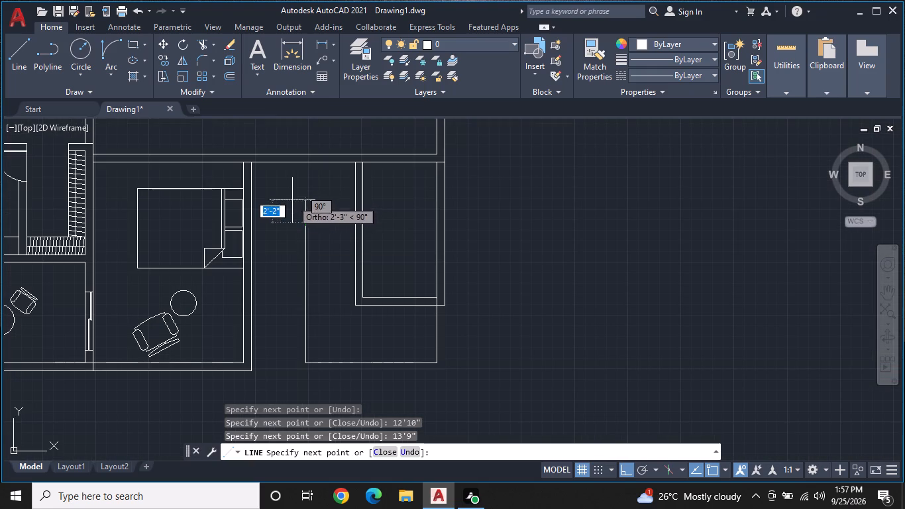
click(250, 219)
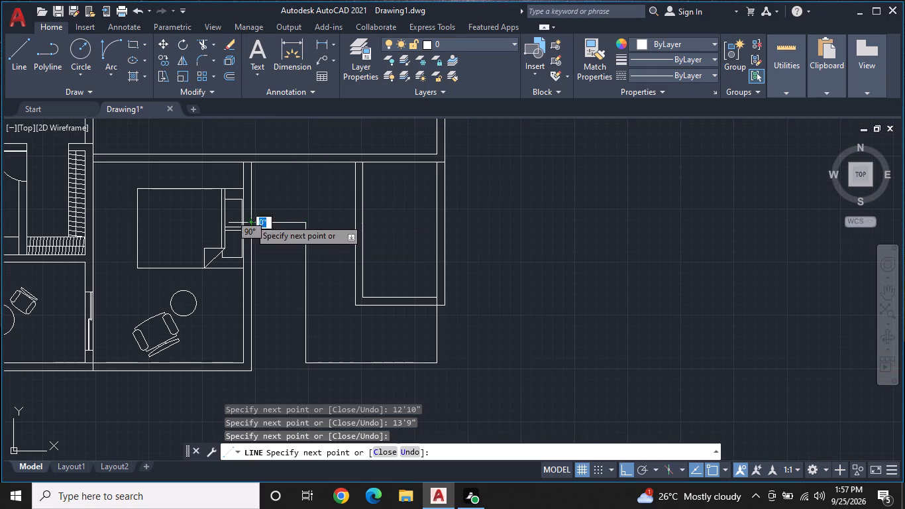
key(Escape)
Offset the new room's right and bottom lines 9" outward.
middle_drag(313, 272, 327, 211)
scroll(336, 266, up, 1)
middle_drag(336, 266, 348, 239)
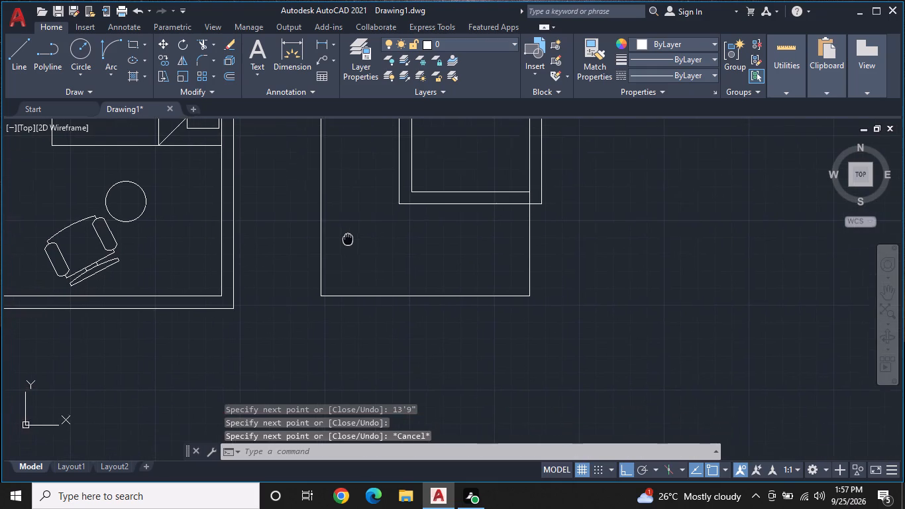
middle_drag(348, 239, 348, 238)
middle_drag(364, 256, 381, 226)
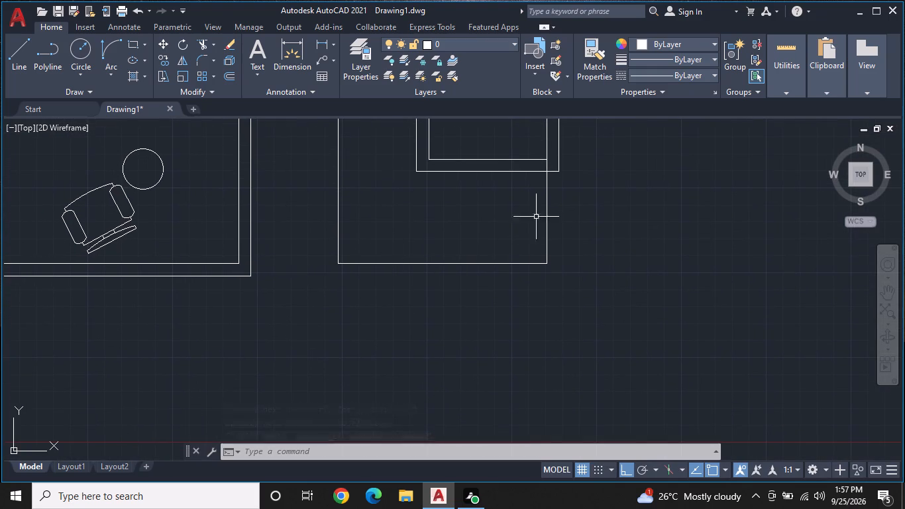
click(231, 72)
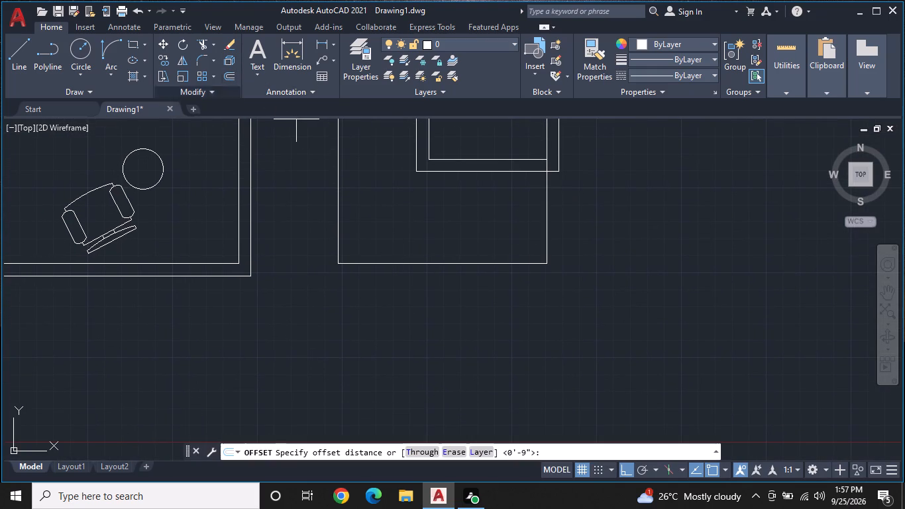
right_click(377, 214)
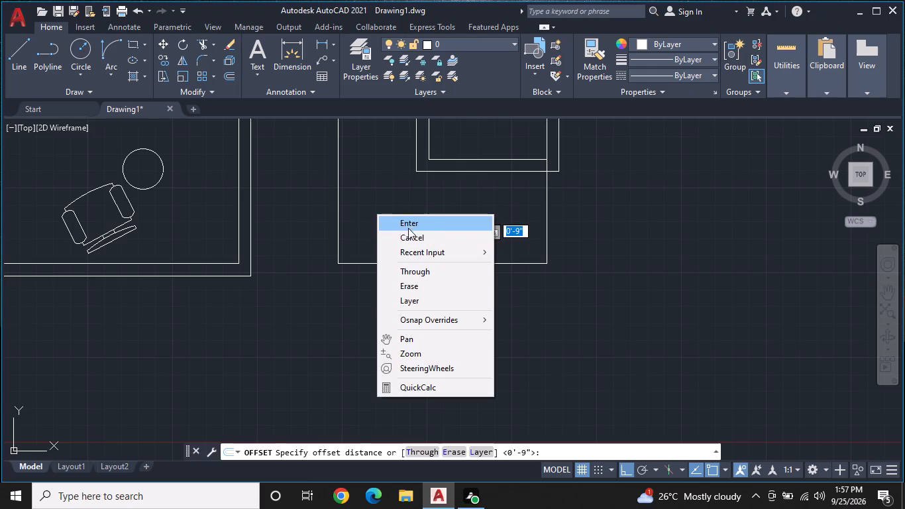
click(408, 220)
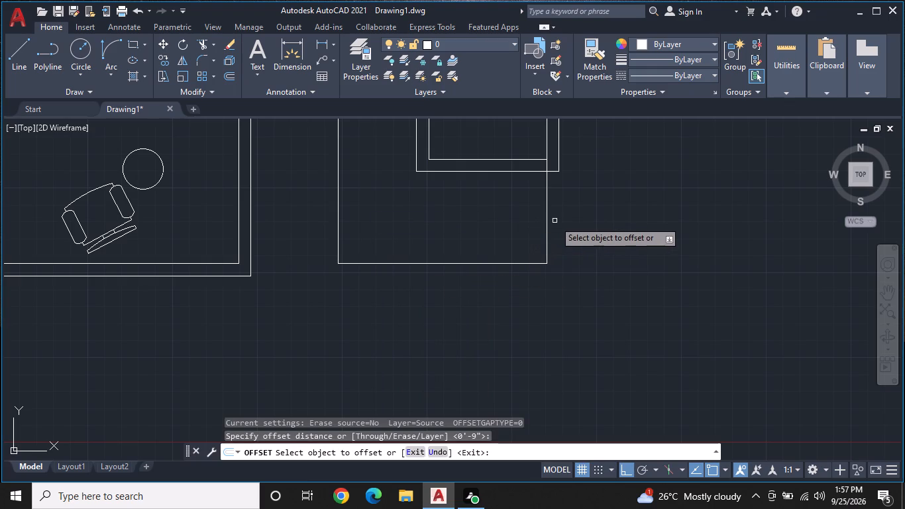
click(544, 222)
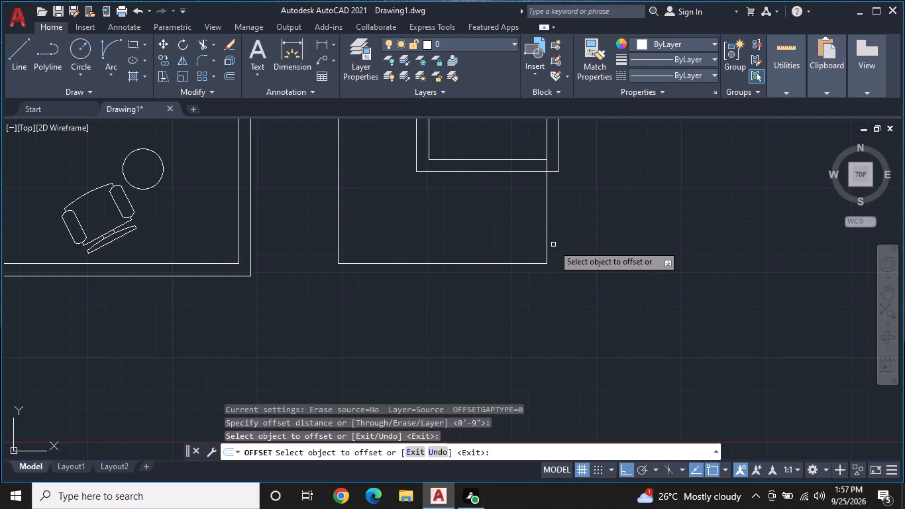
click(546, 247)
click(586, 249)
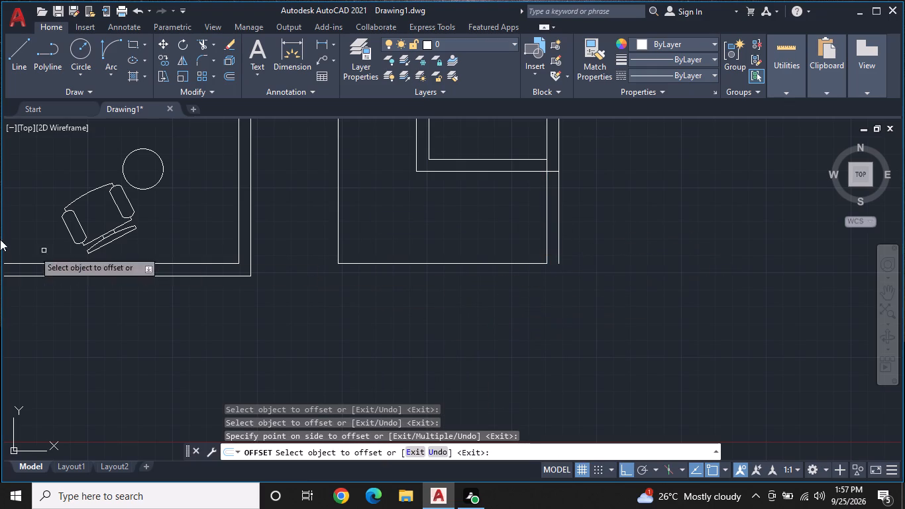
middle_drag(345, 284, 342, 261)
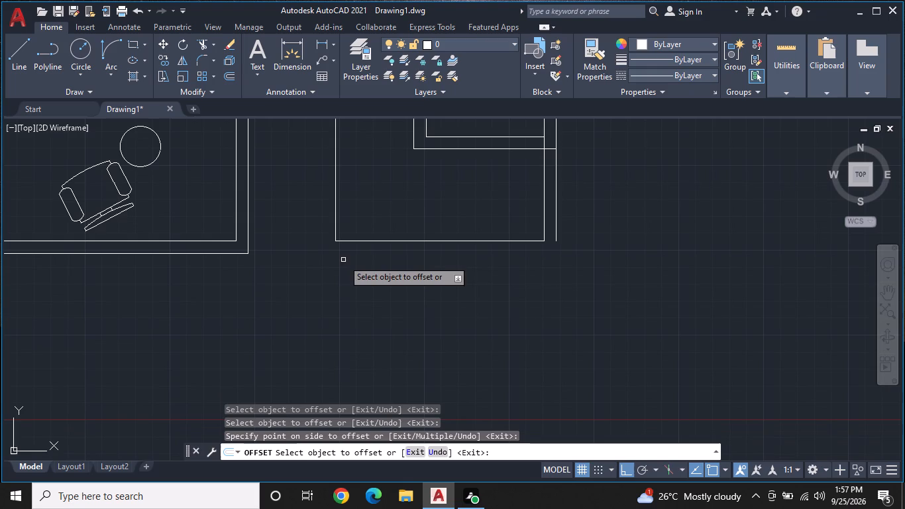
click(393, 241)
click(396, 292)
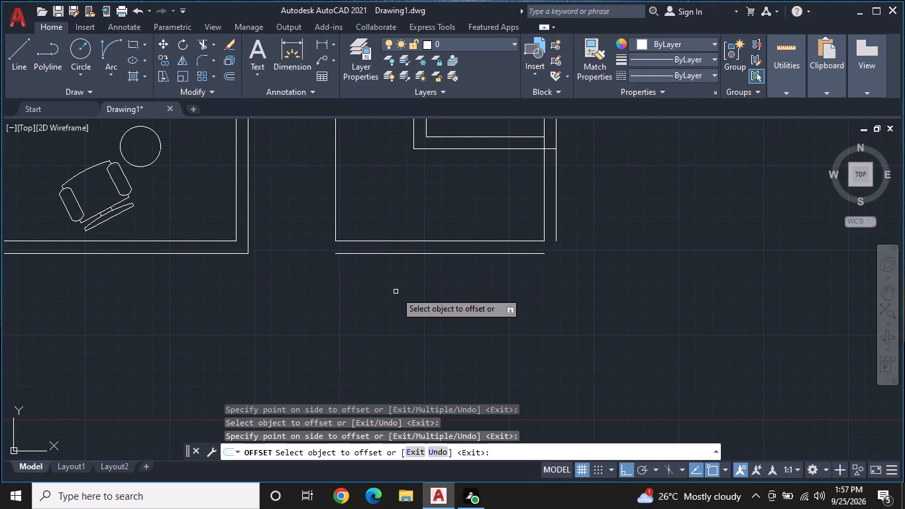
key(Escape)
Extend the new outer bottom wall line left to the lower bedroom's outer wall.
key(e)
text(X)
key(space)
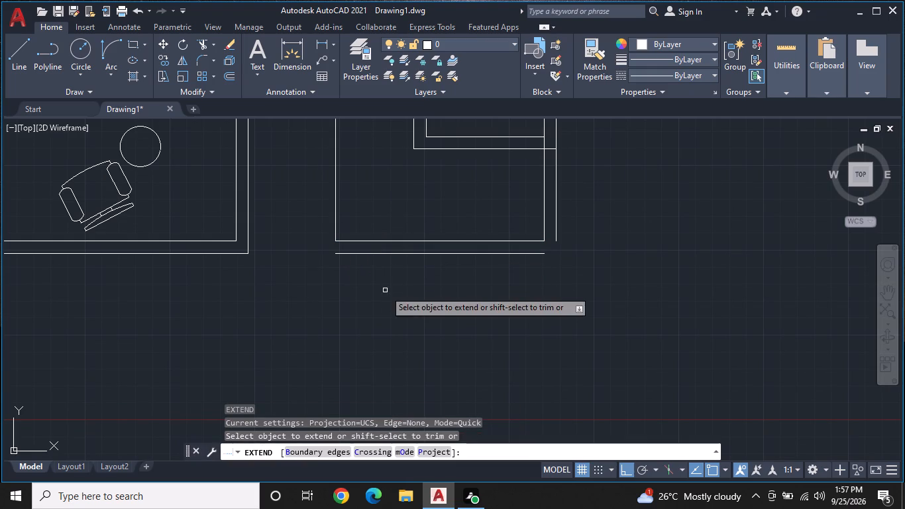
click(361, 254)
key(Escape)
Fillet the new room's outer bottom and outer right wall lines so they meet at the lower-right corner.
middle_drag(456, 341, 333, 344)
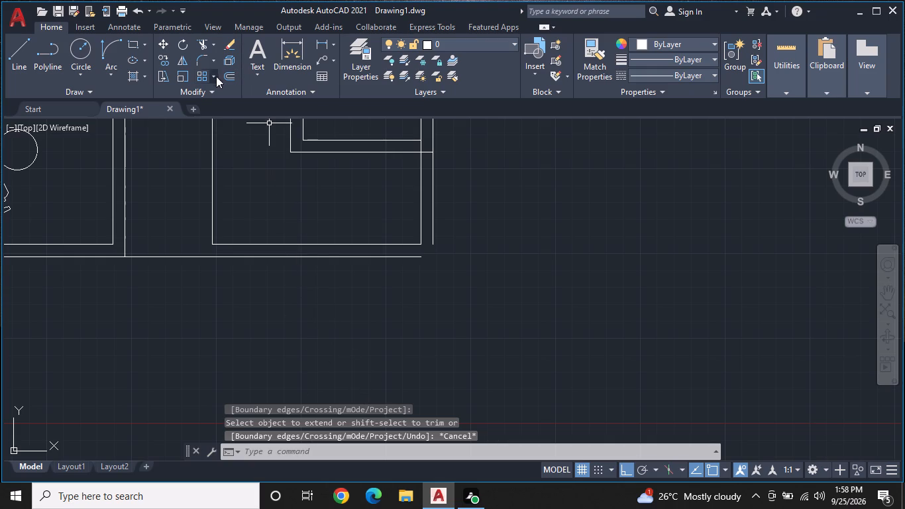
click(199, 51)
click(197, 62)
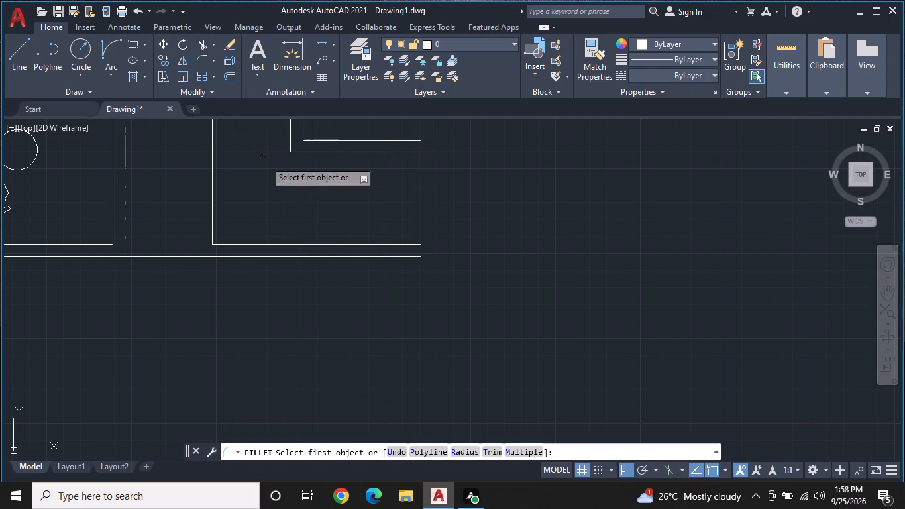
click(415, 258)
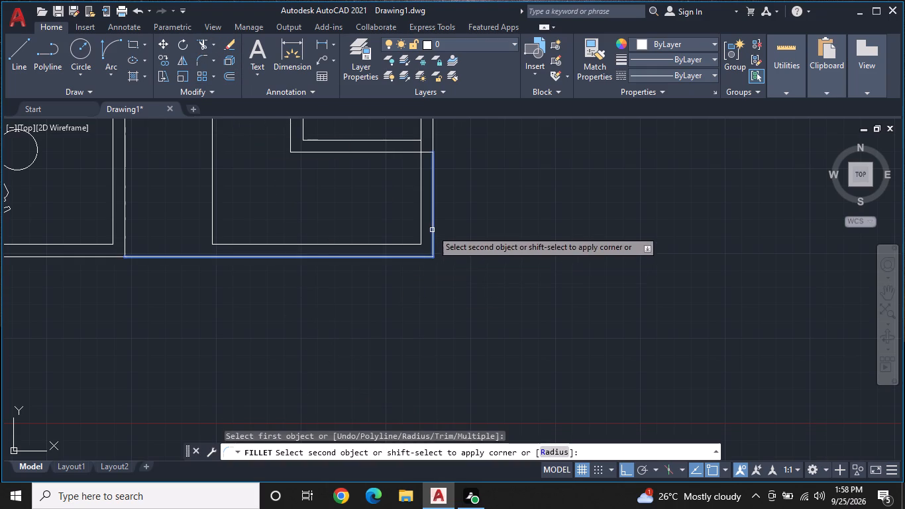
click(432, 230)
key(Escape)
Extend the new room's left vertical line down to the outer bottom wall line.
middle_drag(413, 293, 484, 300)
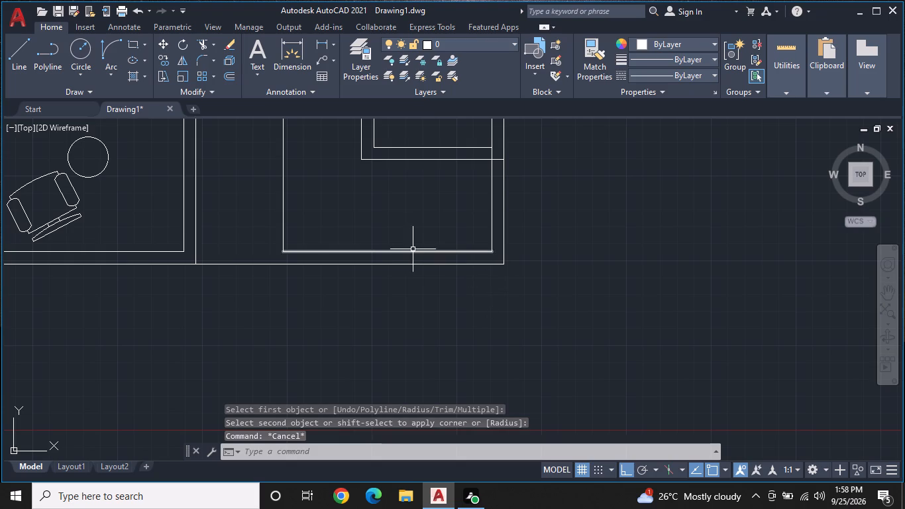
middle_drag(402, 242, 474, 227)
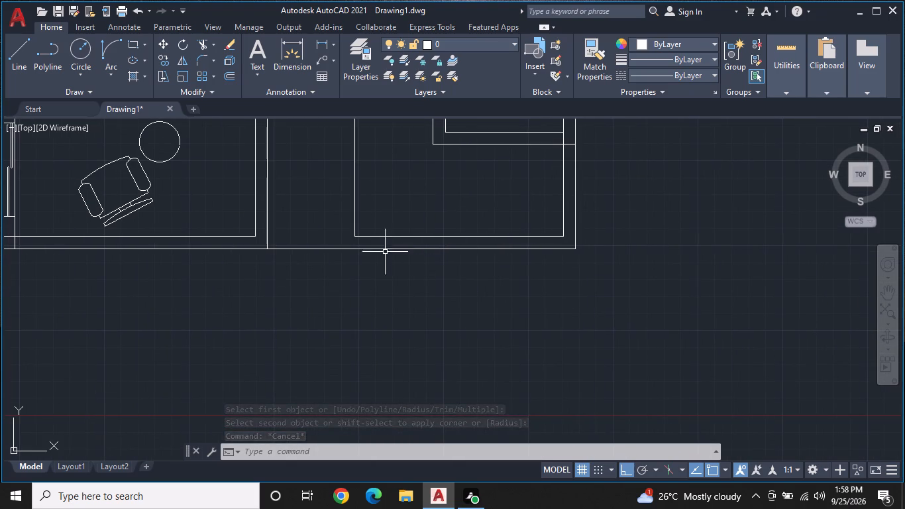
middle_drag(339, 225, 350, 245)
key(Escape)
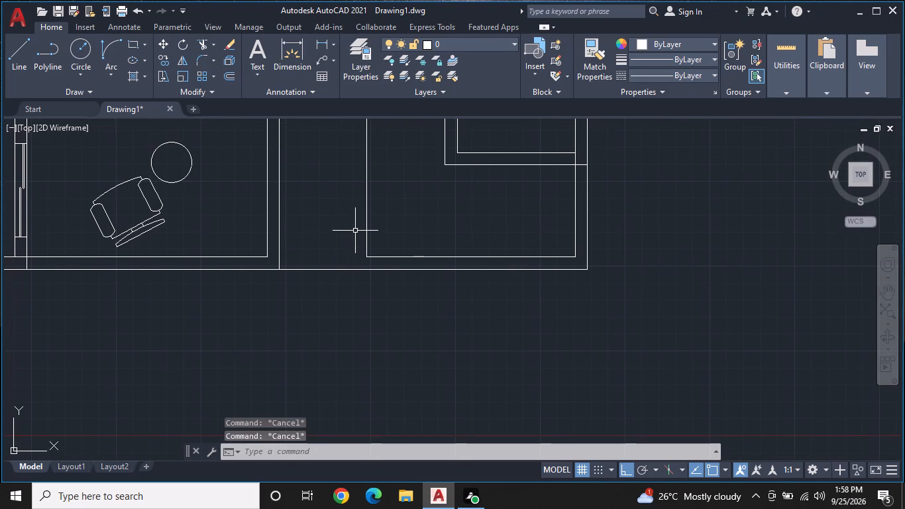
key(e)
text(X)
key(space)
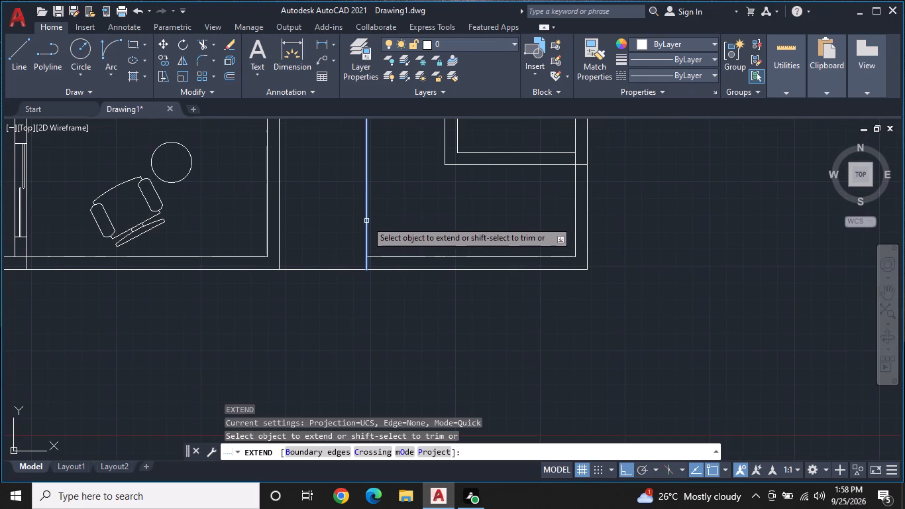
click(364, 226)
click(372, 211)
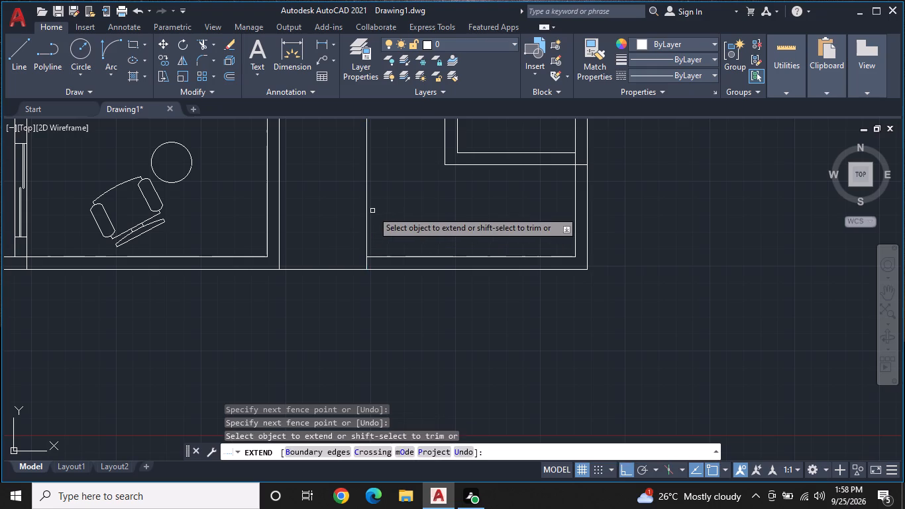
key(Escape)
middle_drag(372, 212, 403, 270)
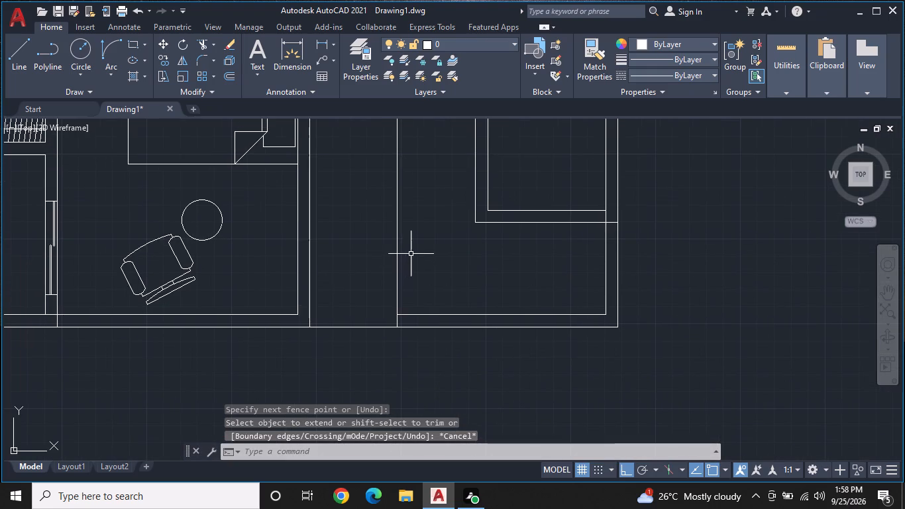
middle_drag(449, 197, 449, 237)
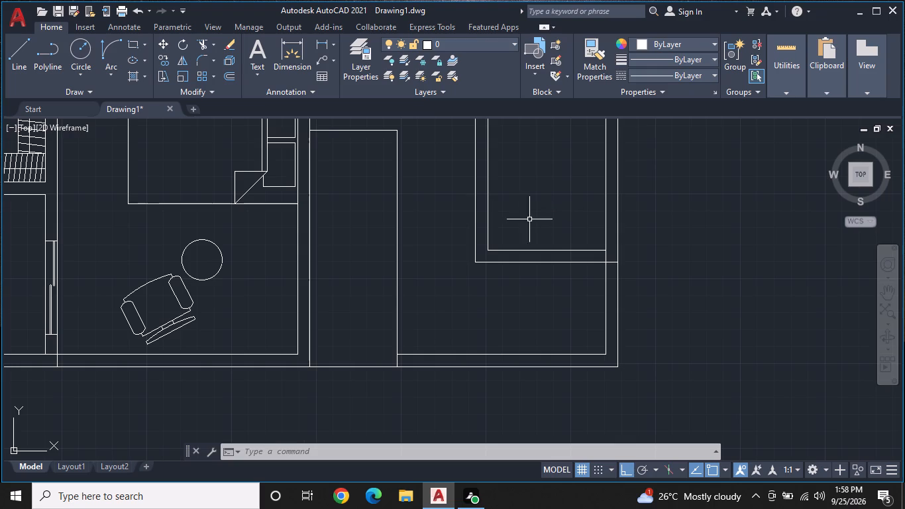
Draw a diagonal line across the wide room above the sofa, from its inner upper-left corner to its inner lower-right corner.
middle_drag(445, 261, 470, 231)
scroll(470, 231, down, 1)
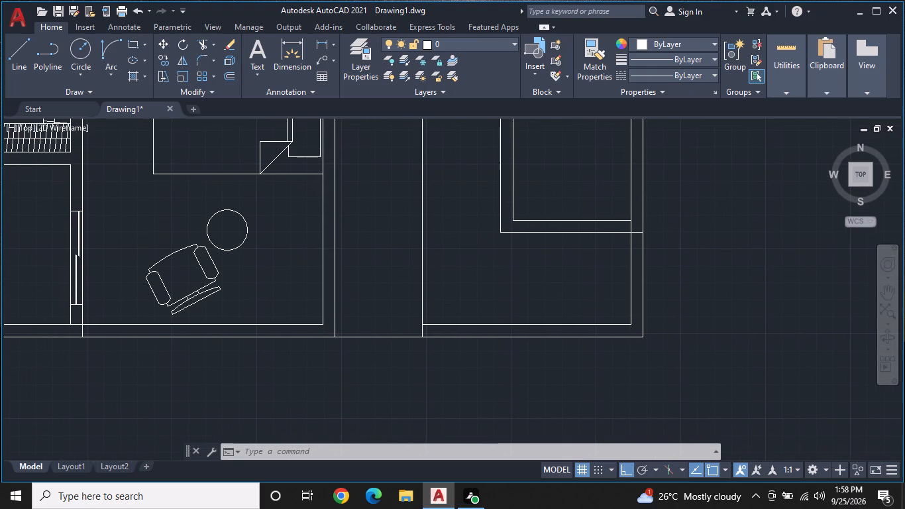
middle_drag(470, 231, 494, 213)
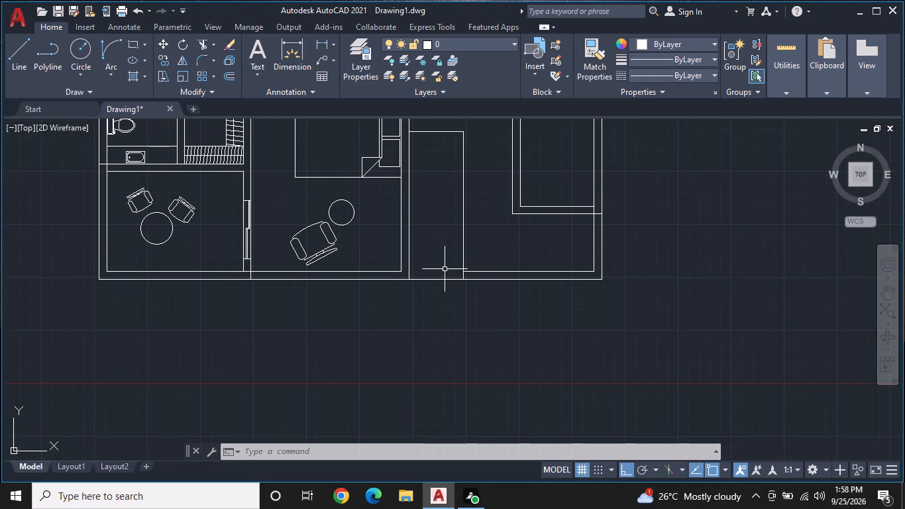
middle_drag(458, 254, 468, 241)
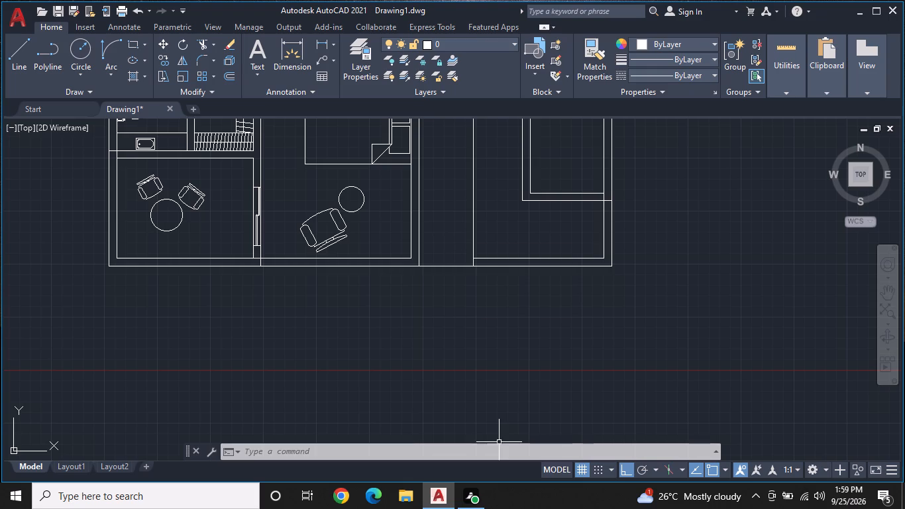
middle_drag(496, 255, 519, 412)
scroll(446, 304, down, 1)
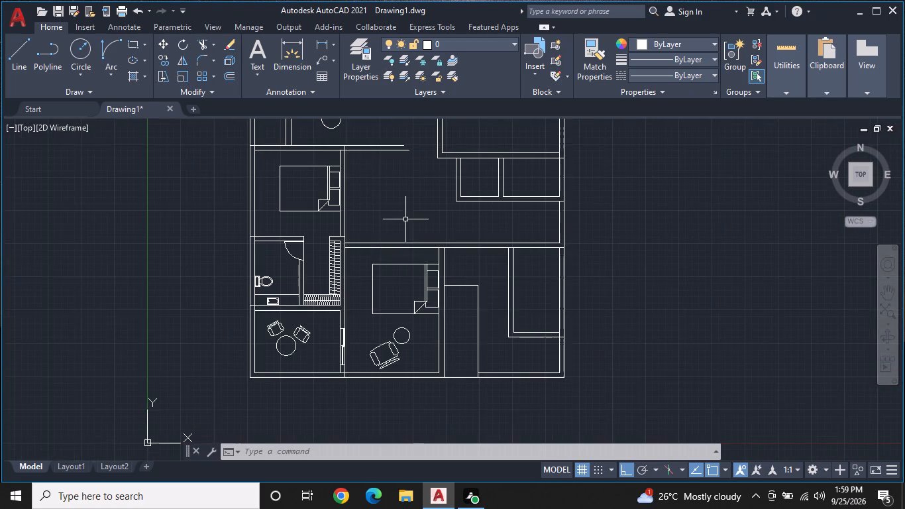
middle_drag(405, 219, 432, 382)
middle_drag(405, 267, 431, 371)
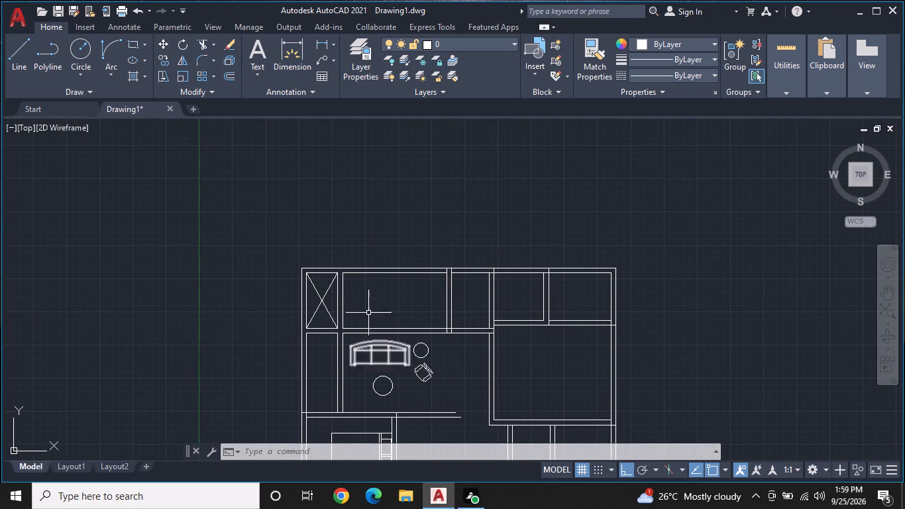
scroll(358, 296, up, 1)
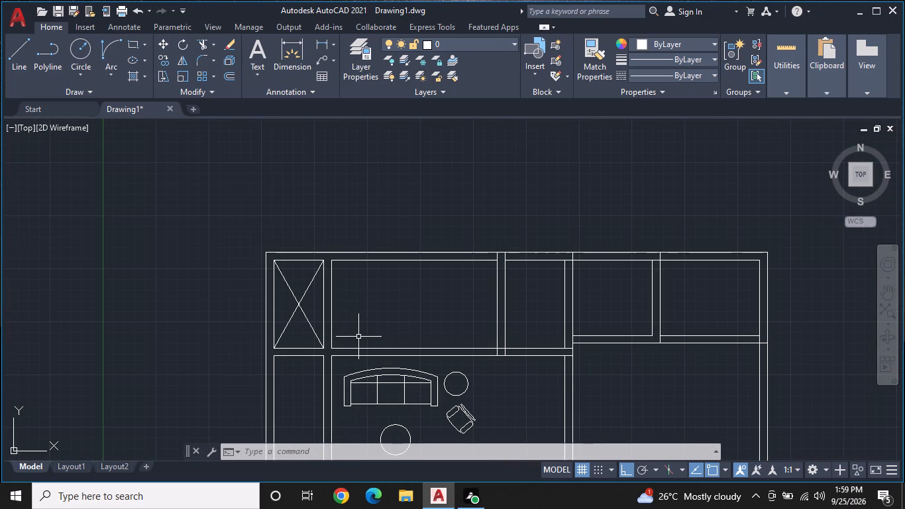
middle_drag(359, 337, 329, 251)
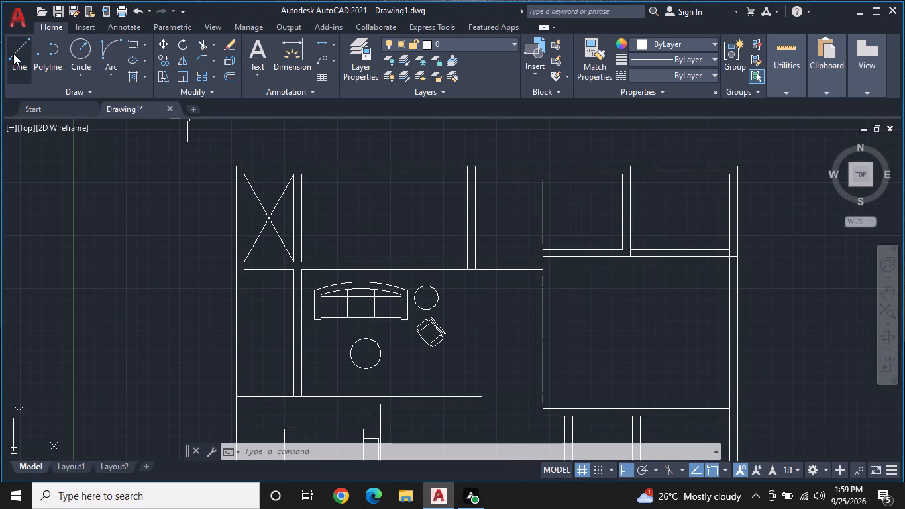
click(13, 54)
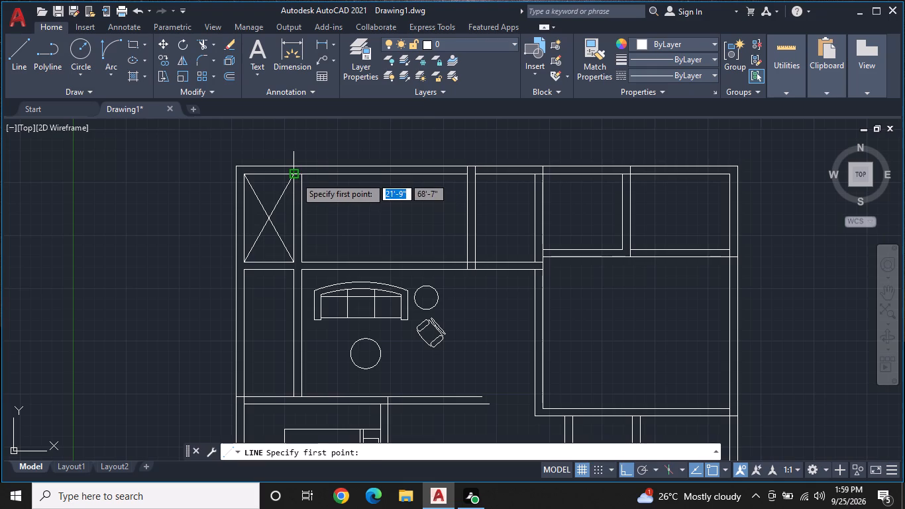
click(301, 175)
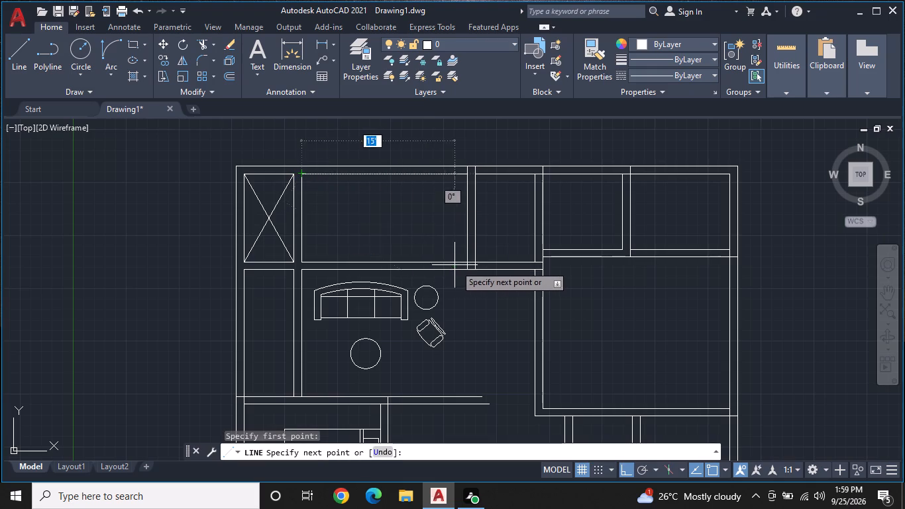
scroll(468, 262, up, 2)
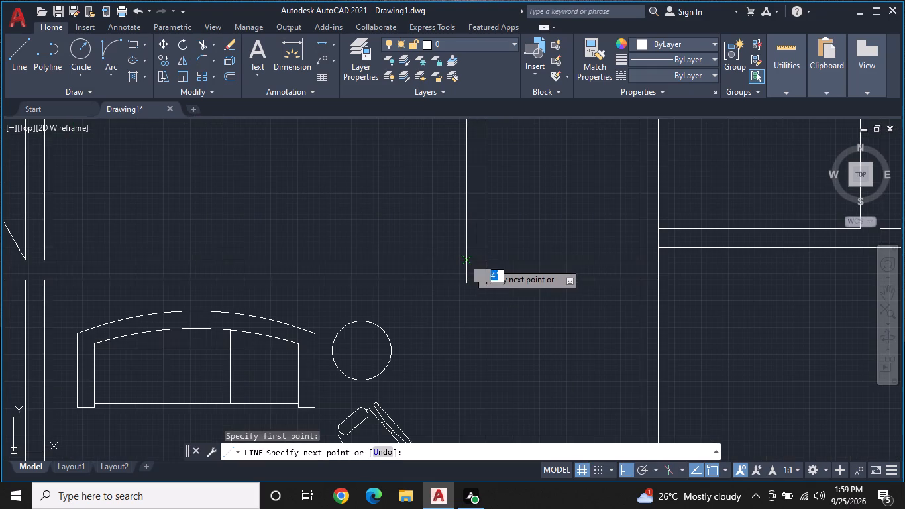
click(468, 262)
key(Escape)
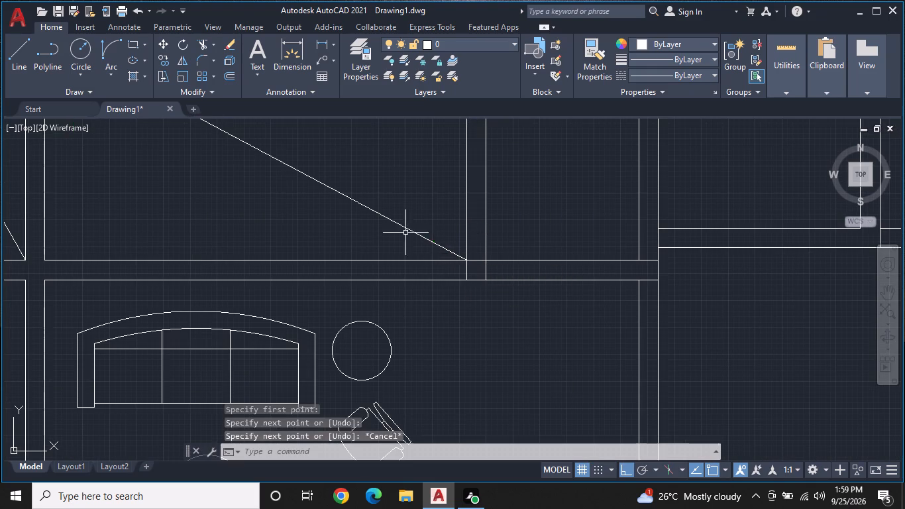
Draw the opposite diagonal across the wide room above the sofa, from its inner lower-left corner to its inner upper-right corner.
middle_drag(362, 203, 490, 199)
key(space)
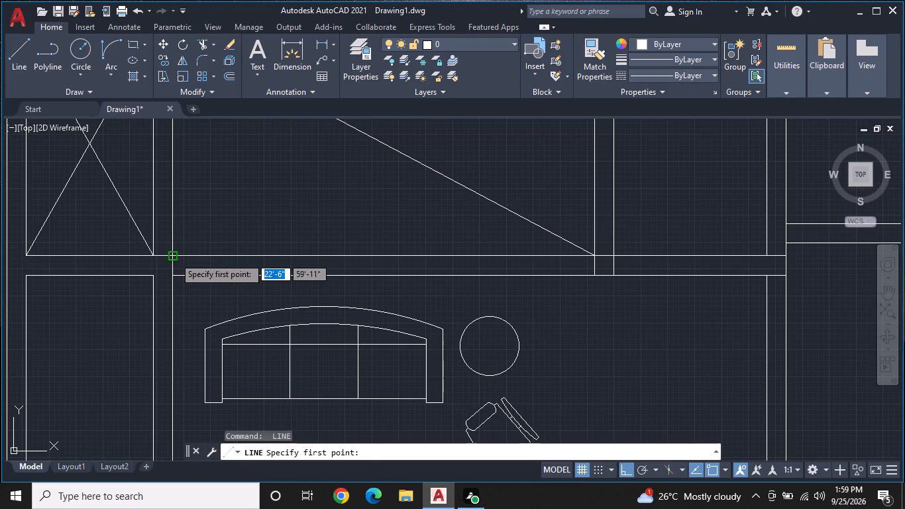
click(174, 258)
scroll(339, 174, down, 2)
middle_drag(340, 176, 281, 250)
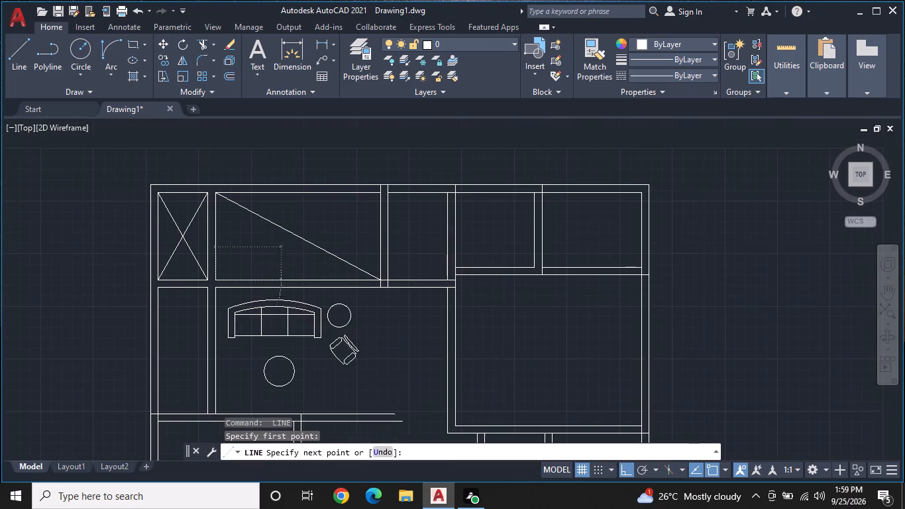
scroll(381, 190, up, 2)
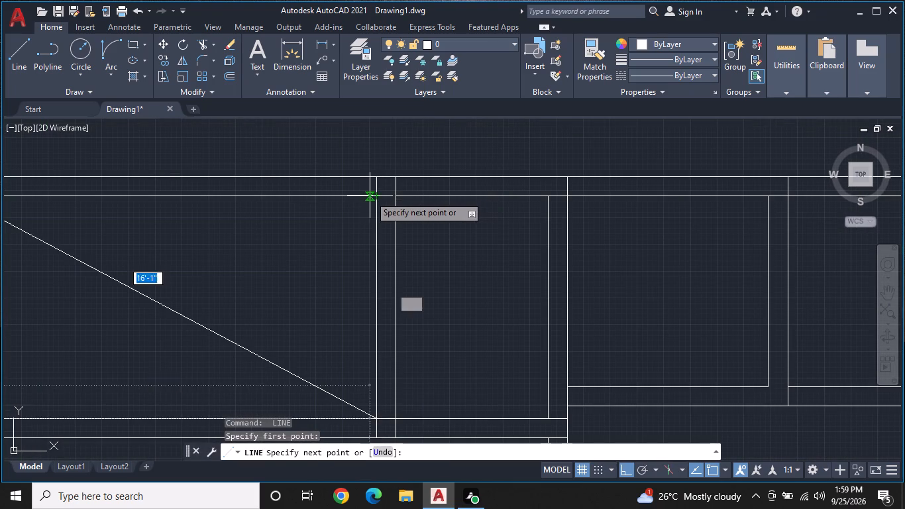
click(374, 196)
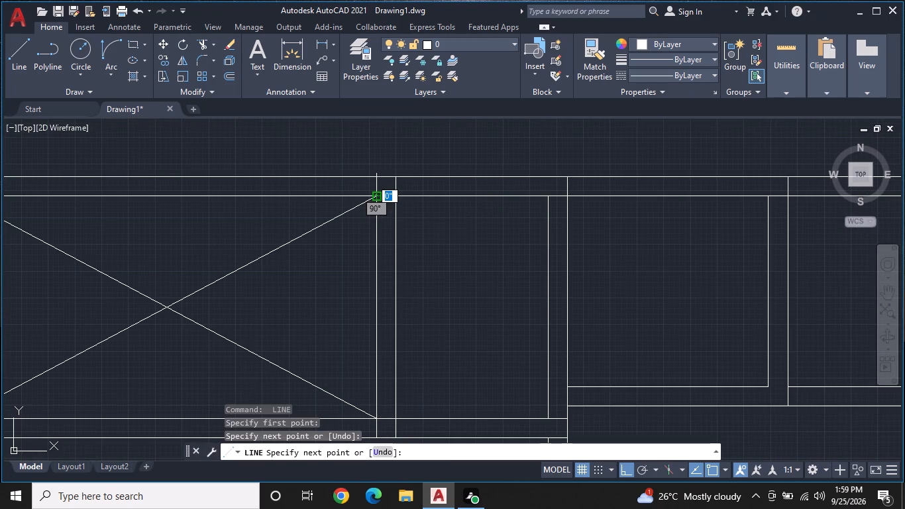
key(Escape)
Trim the overlapping wall lines where the partition right of the crossed wide room meets the wall below it.
scroll(374, 196, down, 1)
middle_drag(387, 219, 418, 184)
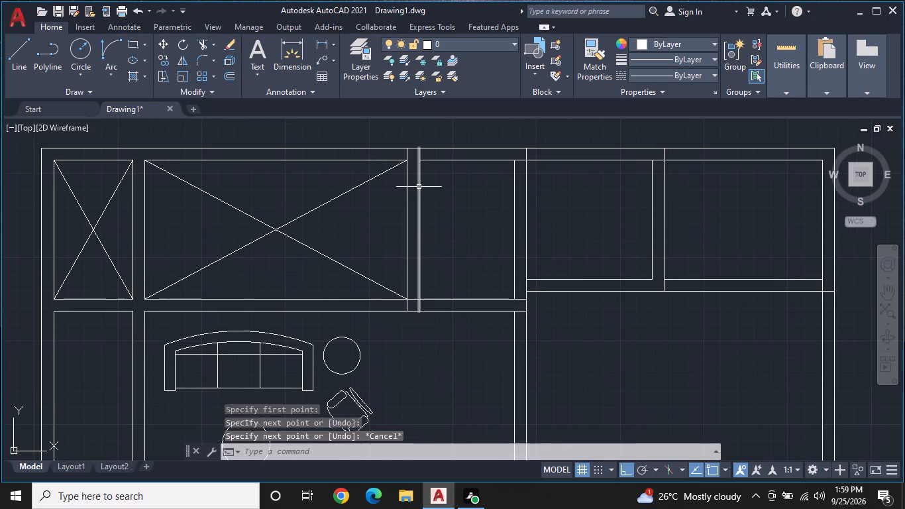
middle_drag(408, 256, 413, 209)
text(TR)
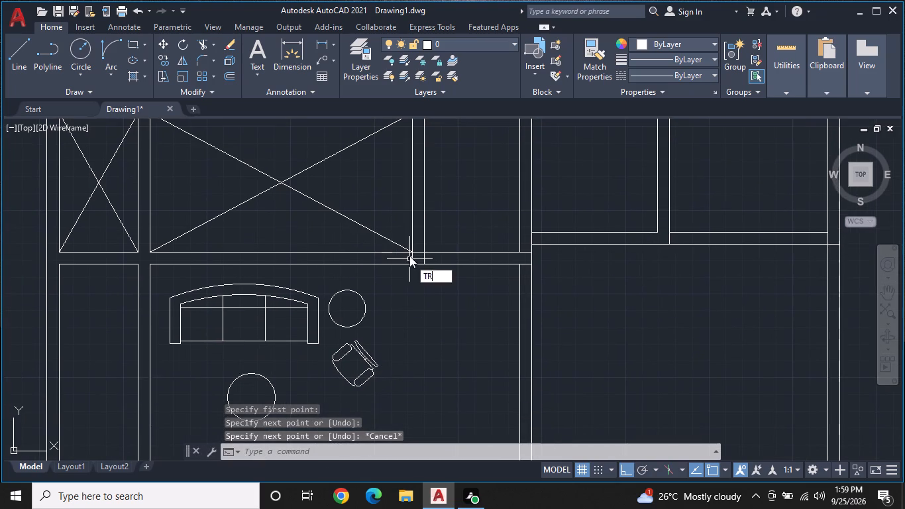
key(space)
click(409, 259)
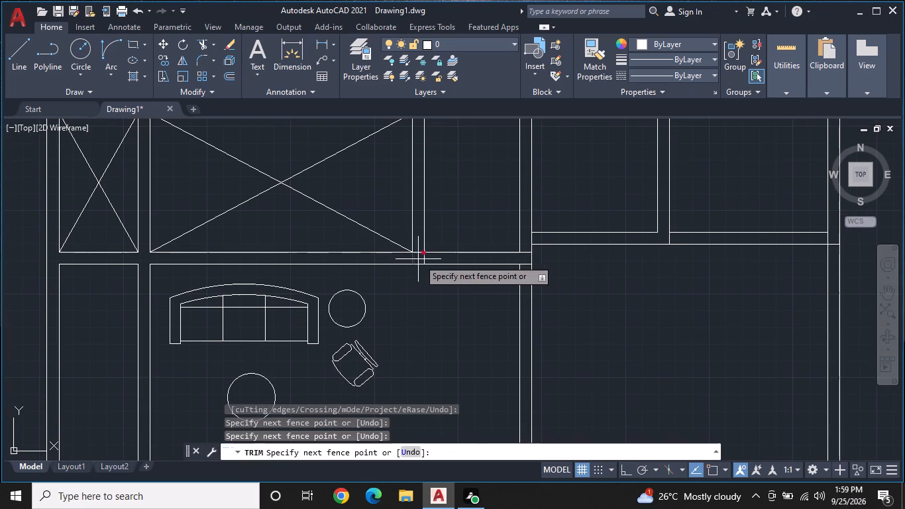
click(433, 257)
scroll(429, 256, down, 1)
scroll(419, 254, up, 1)
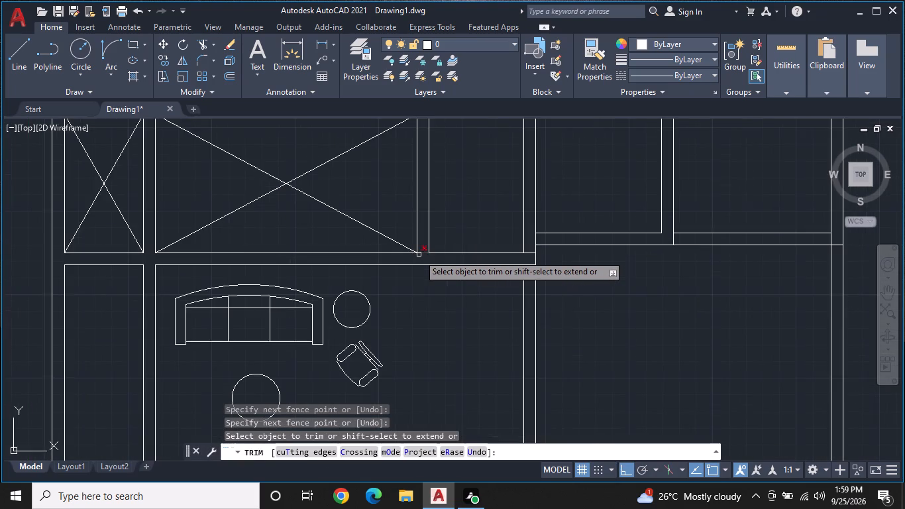
scroll(419, 254, up, 1)
click(423, 251)
scroll(423, 241, down, 2)
middle_drag(425, 210, 425, 209)
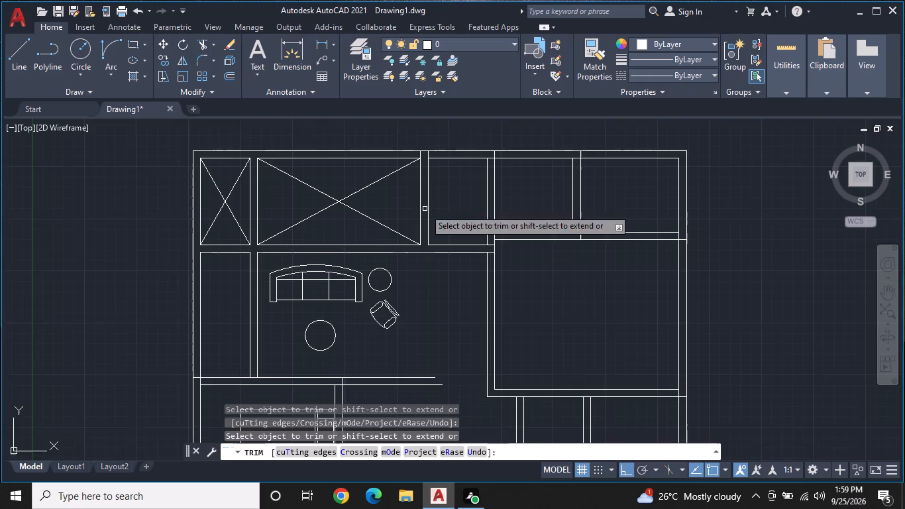
Trim the partition line ends crossing the top outer wall on both sides of the third top-row room, and the inner line bridging its right partition.
middle_drag(425, 209, 422, 259)
scroll(419, 210, up, 3)
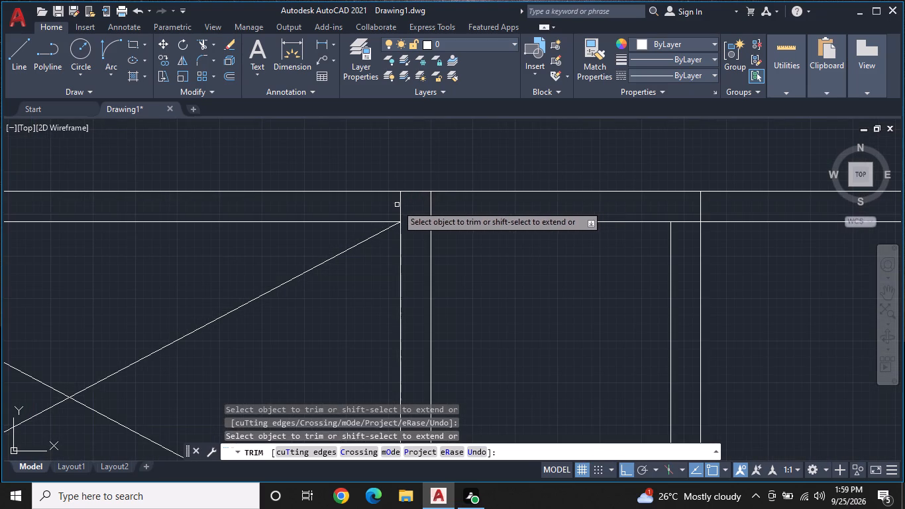
click(399, 204)
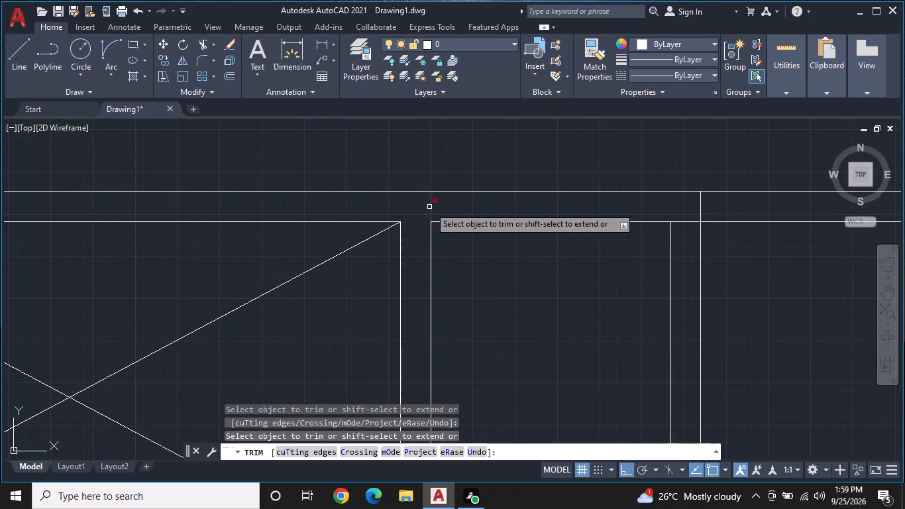
click(429, 207)
click(700, 204)
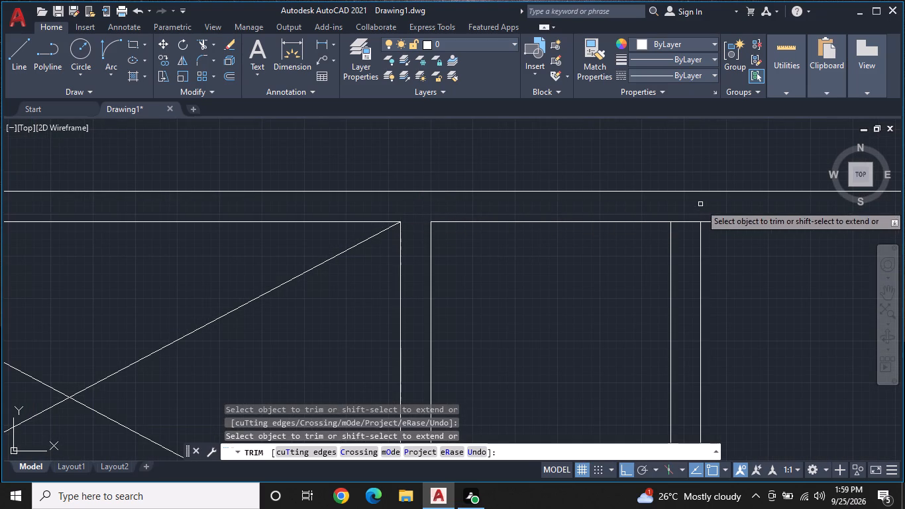
click(684, 223)
Trim the wall line segments crossing the junction between the third top-row room, the sofa room and the large right-hand room.
scroll(684, 223, down, 2)
middle_drag(657, 229, 451, 218)
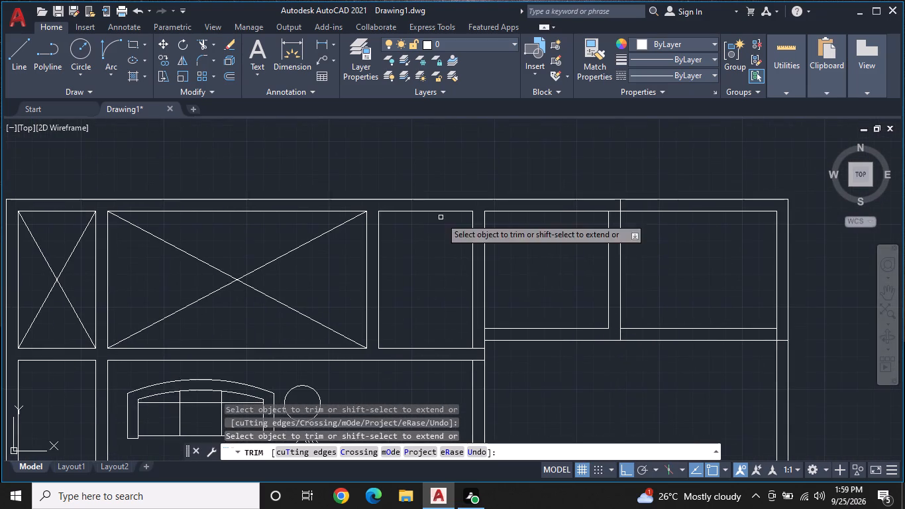
middle_drag(470, 272, 454, 175)
scroll(459, 255, up, 1)
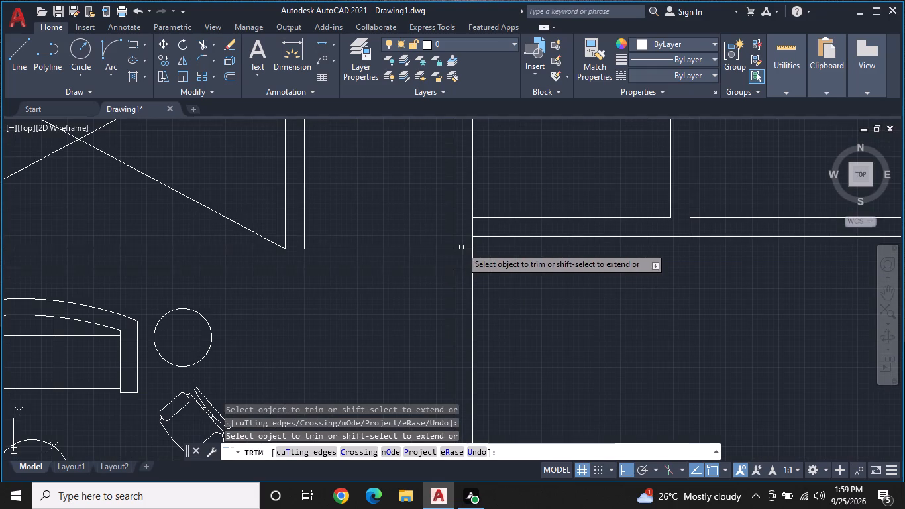
click(461, 247)
click(461, 284)
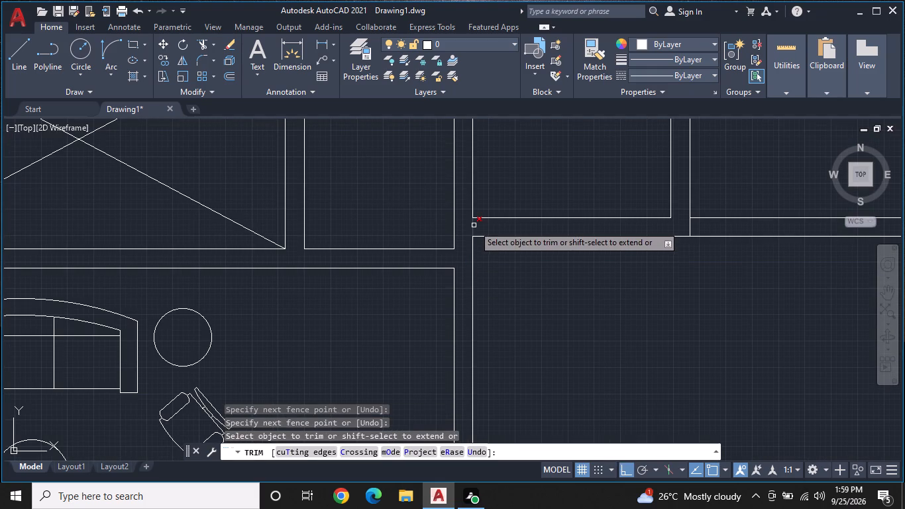
click(474, 225)
Trim the overlapping lines at the bottom and top ends of the partition between the two rightmost top-row rooms.
middle_drag(571, 247, 403, 298)
scroll(470, 285, down, 1)
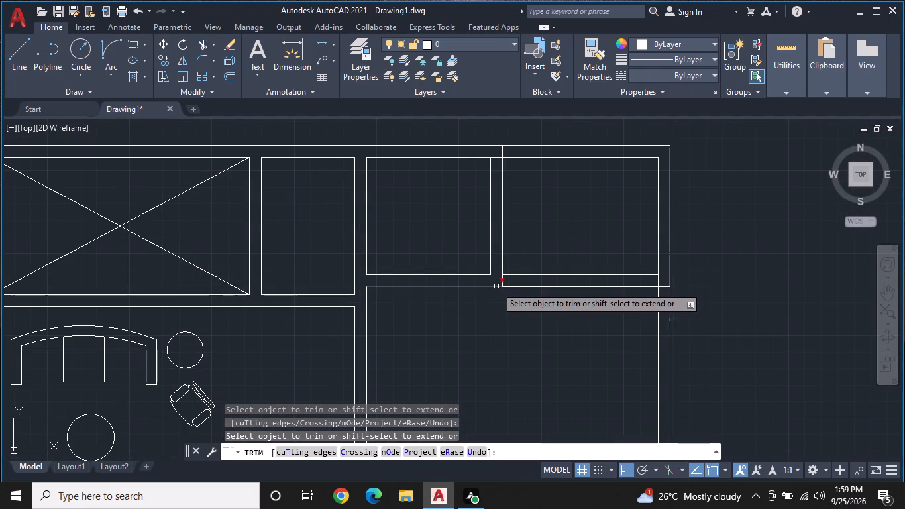
drag(504, 280, 498, 280)
click(498, 280)
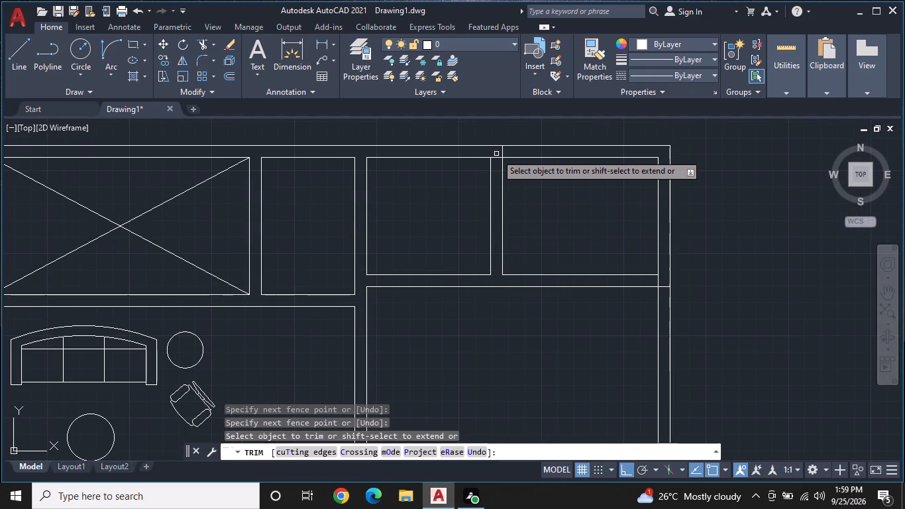
click(496, 158)
click(502, 148)
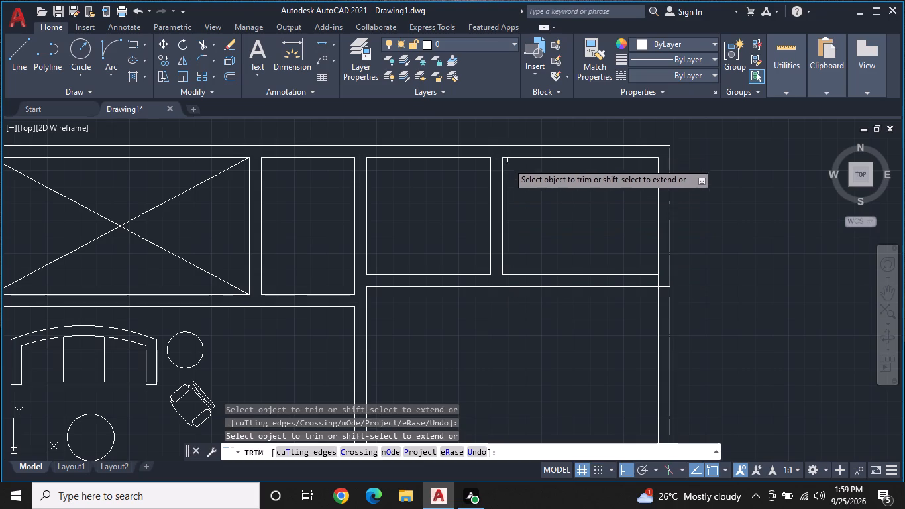
Trim the overlapping lines where the wall between the rightmost top-row room and the large room meets the right outer wall.
click(656, 281)
scroll(601, 276, down, 1)
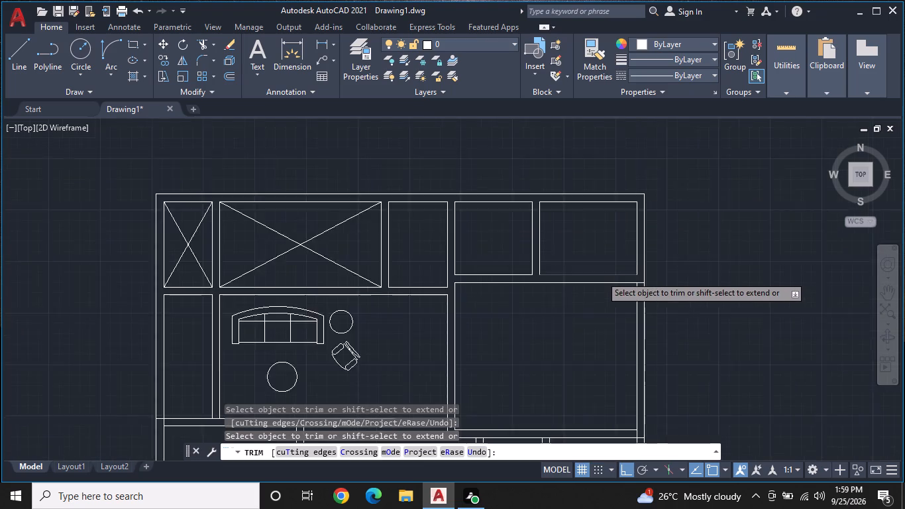
scroll(601, 276, down, 1)
scroll(641, 310, up, 3)
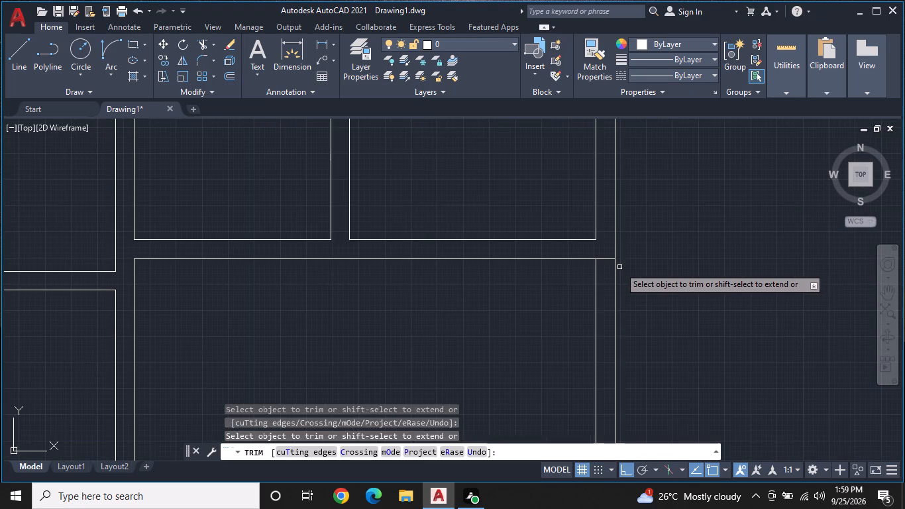
click(606, 262)
click(606, 254)
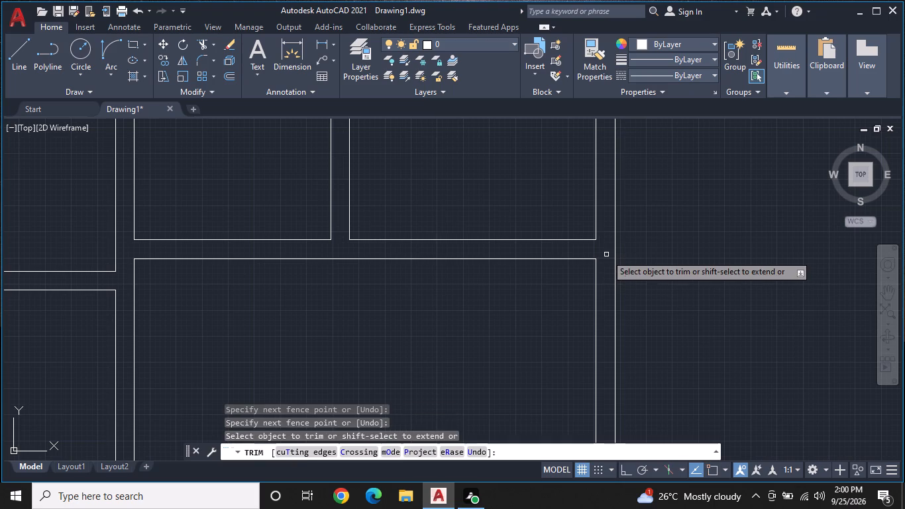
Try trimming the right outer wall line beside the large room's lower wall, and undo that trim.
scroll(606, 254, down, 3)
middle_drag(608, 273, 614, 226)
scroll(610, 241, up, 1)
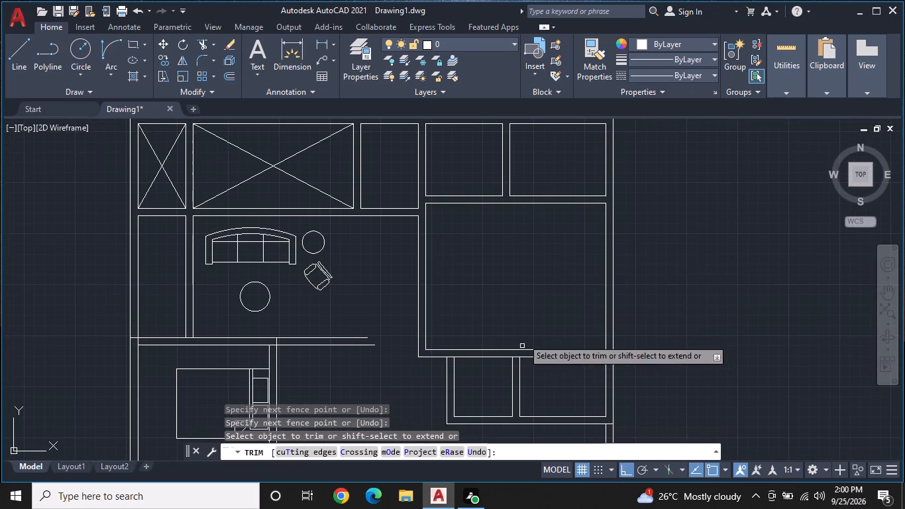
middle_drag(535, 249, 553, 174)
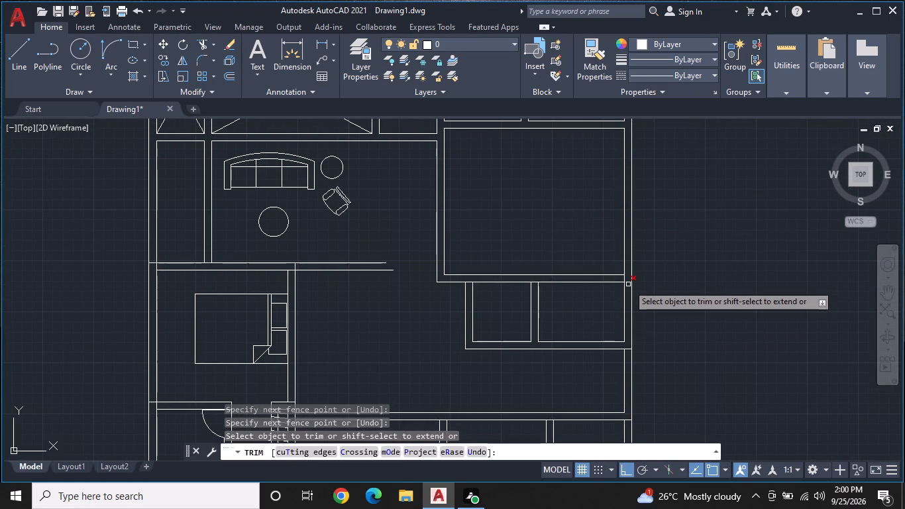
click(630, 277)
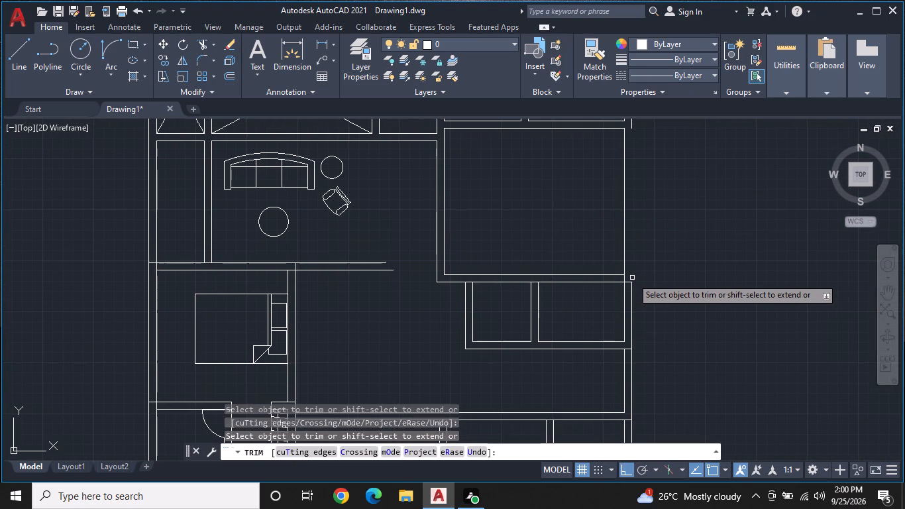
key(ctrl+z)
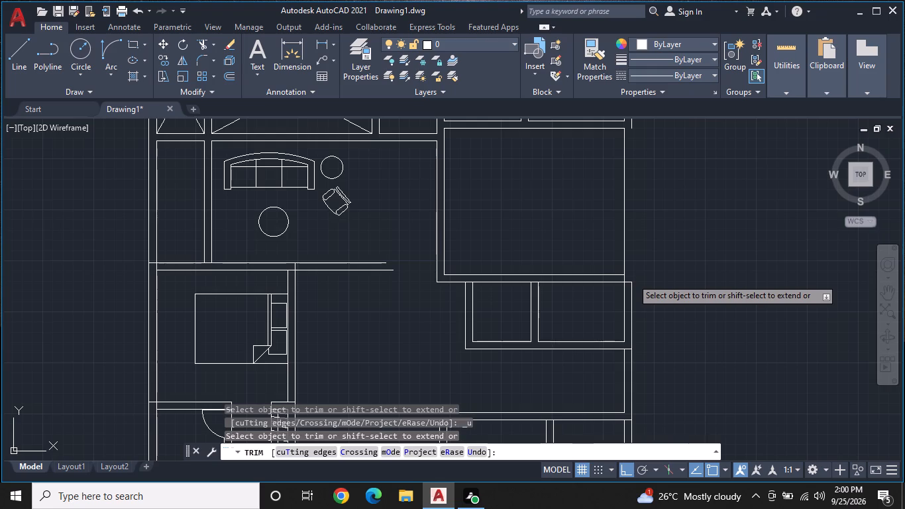
Trim the inner right wall line segment crossing the wall between the large room and the small room below it.
scroll(565, 262, down, 2)
middle_drag(573, 300, 571, 203)
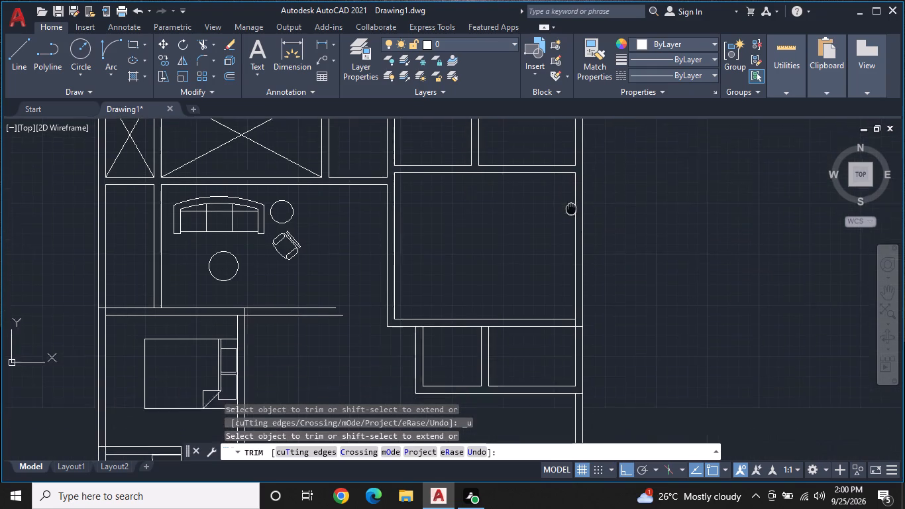
middle_drag(571, 203, 573, 200)
scroll(580, 339, up, 2)
click(578, 280)
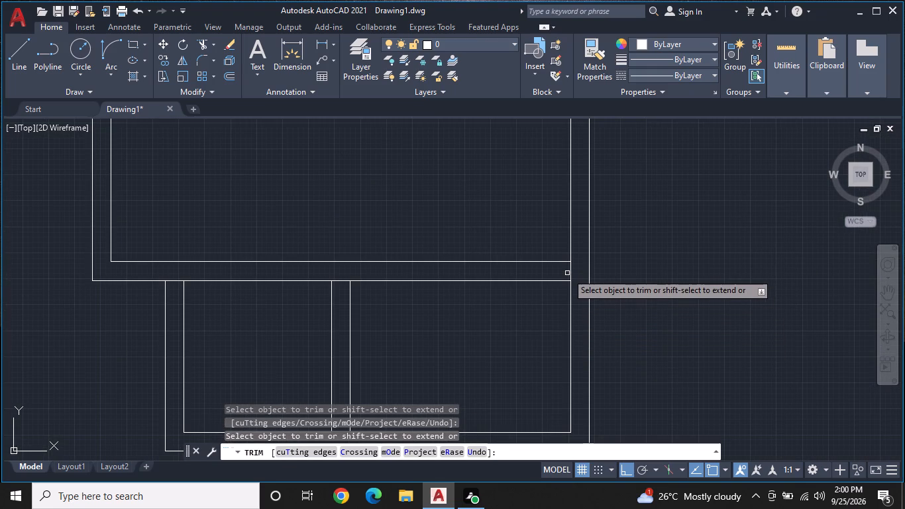
click(573, 270)
click(561, 273)
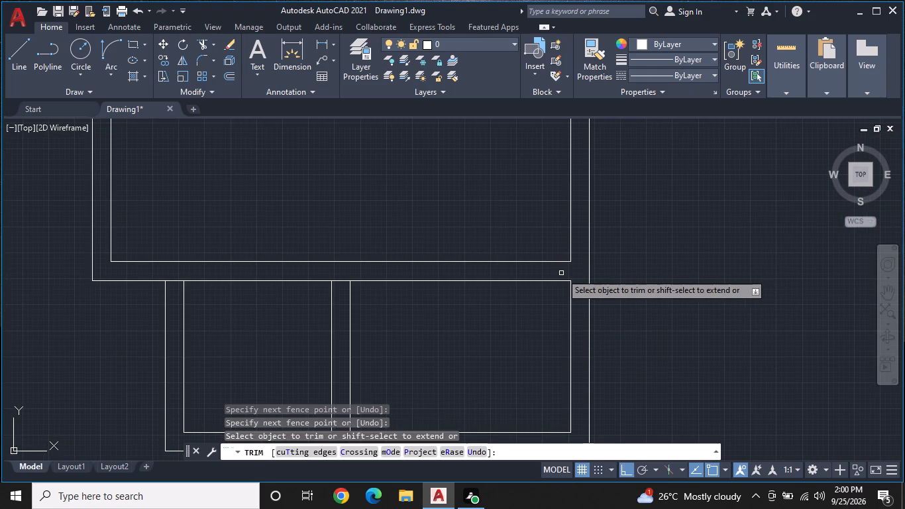
Trim the wall line bridging the upper ends of the left wall and middle partition of the two small rooms below the large room.
scroll(561, 273, down, 1)
middle_drag(422, 317, 509, 294)
scroll(510, 275, up, 1)
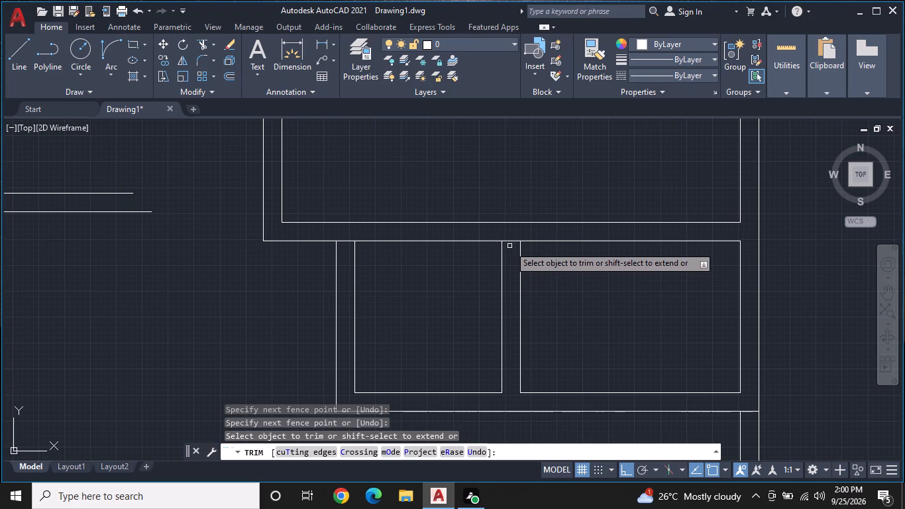
click(509, 239)
click(510, 256)
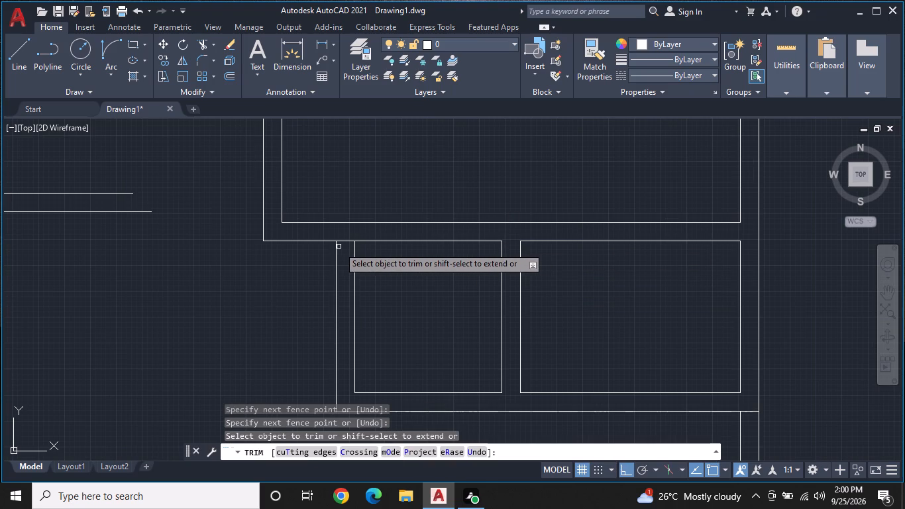
click(345, 243)
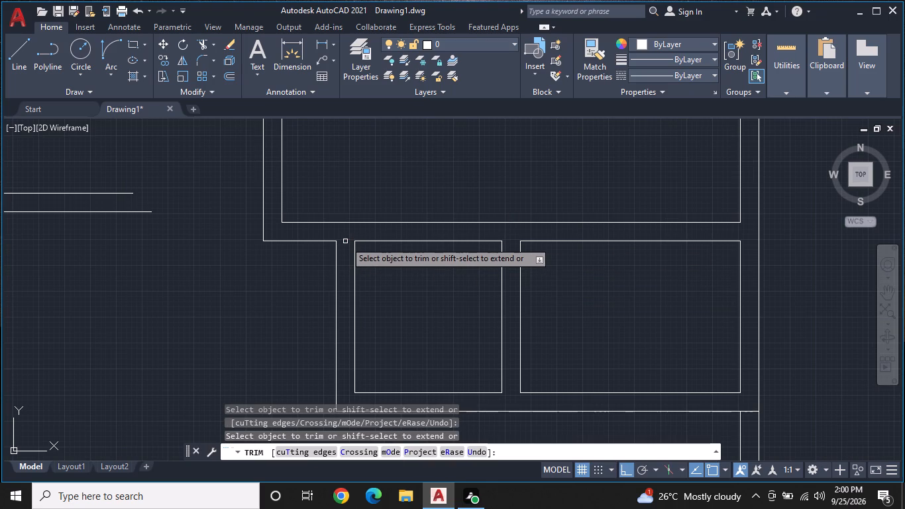
Draw a short line closing the open right end of the wall between the sofa room and the bedroom below.
scroll(426, 263, down, 2)
middle_drag(460, 277, 562, 243)
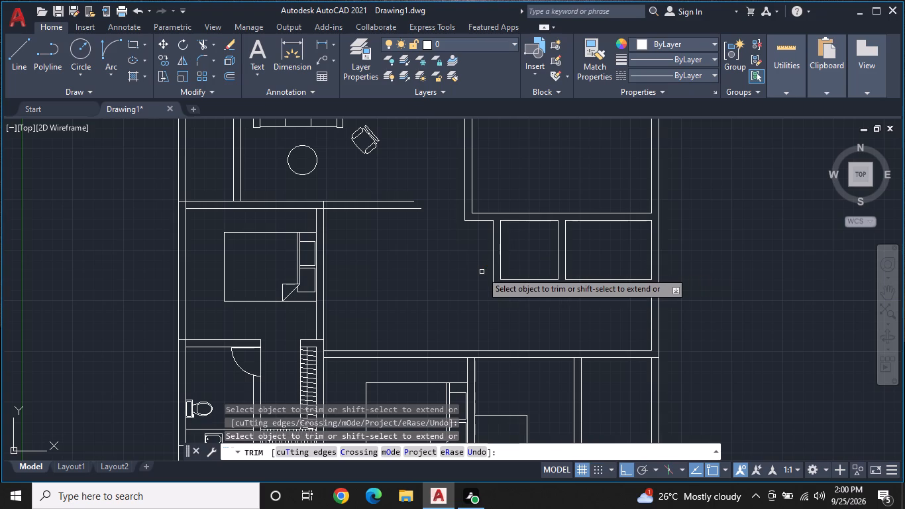
scroll(477, 212, down, 1)
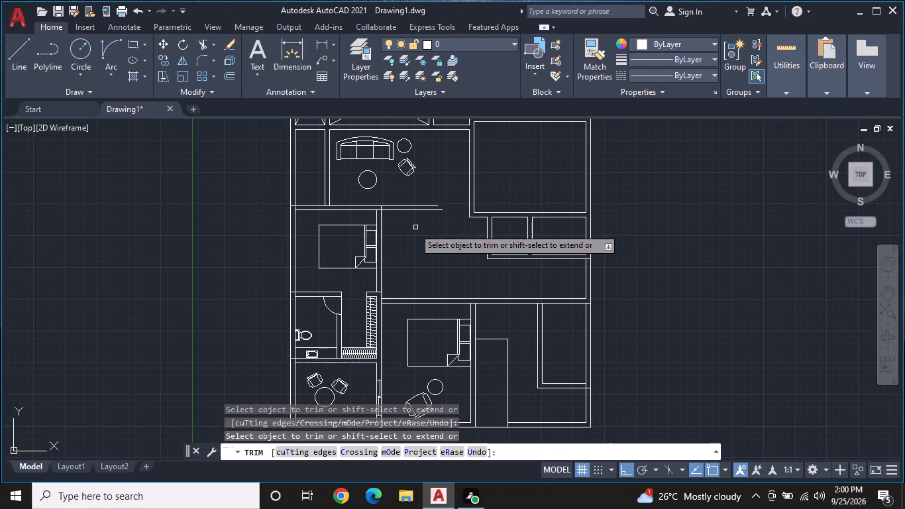
scroll(391, 251, down, 1)
middle_drag(391, 251, 444, 266)
scroll(477, 243, up, 2)
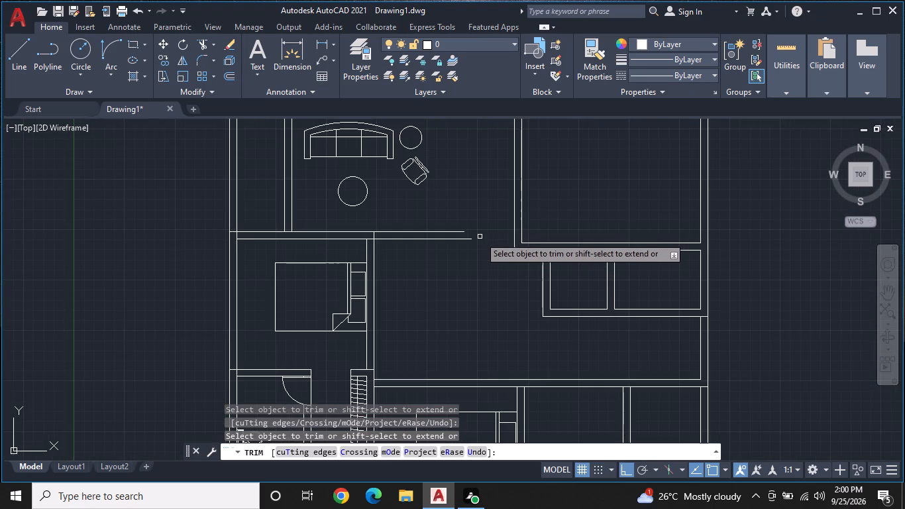
scroll(480, 237, up, 1)
key(Escape)
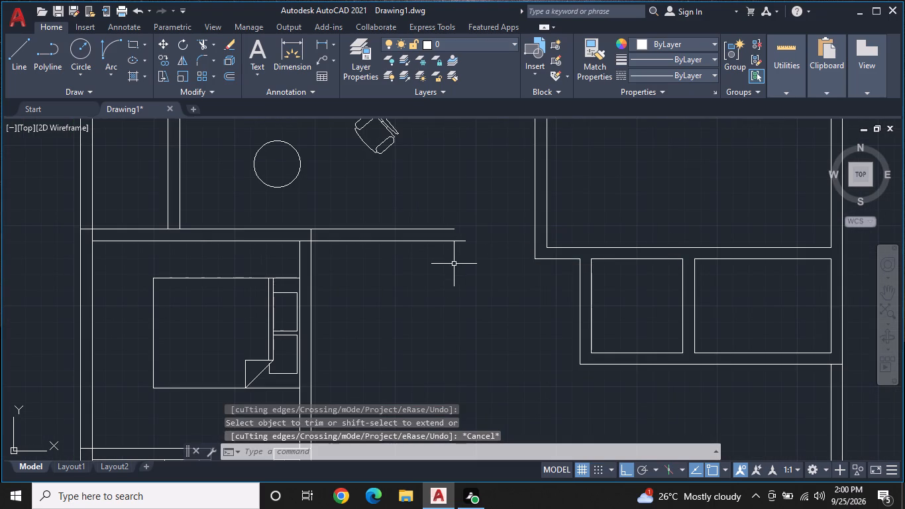
text(L)
key(space)
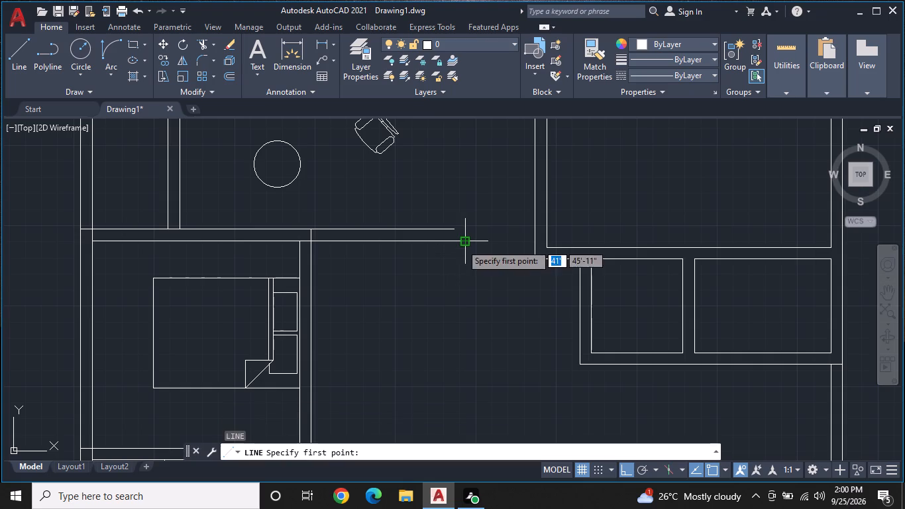
click(451, 229)
click(449, 247)
key(Escape)
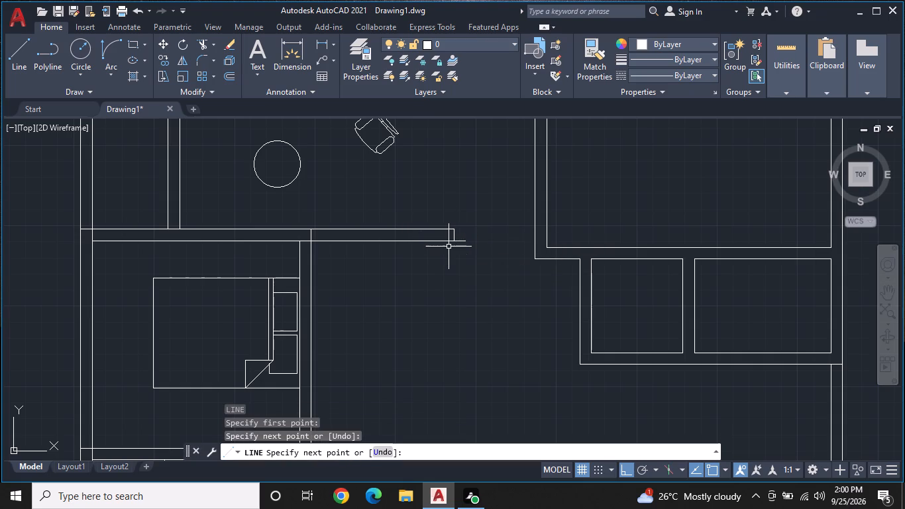
Trim the lower wall line's overhang beyond the new end cap of the wall above the bedroom.
text(TR)
key(space)
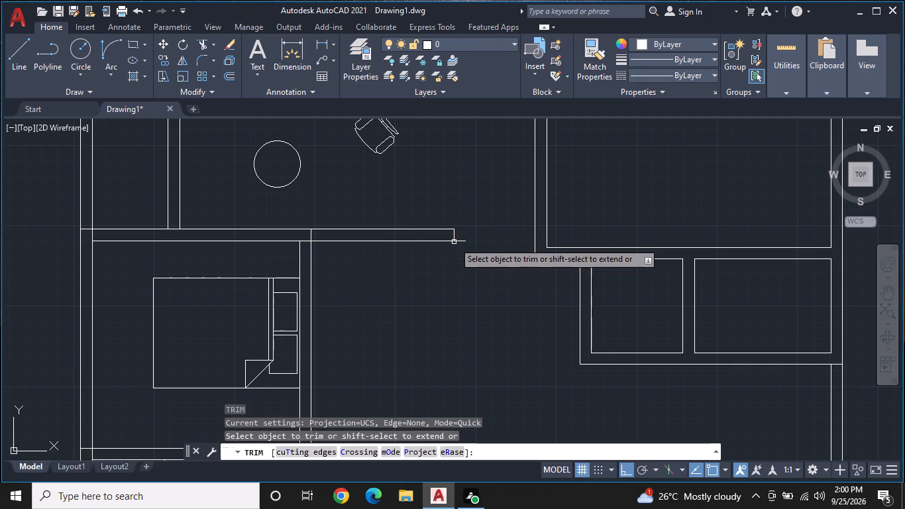
click(460, 241)
scroll(462, 251, down, 2)
key(Escape)
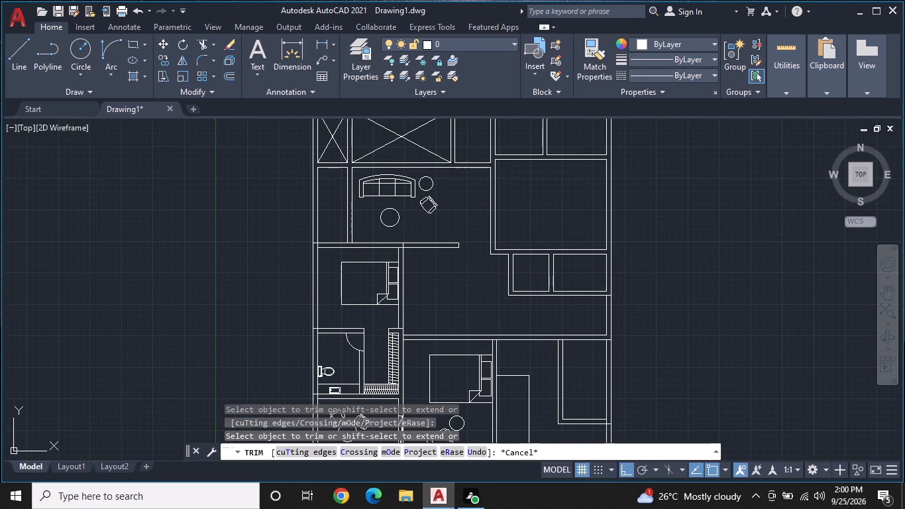
Inspect the top-row rooms and their wall junctions with the sofa room and the large room.
middle_click(465, 268)
scroll(469, 266, down, 1)
scroll(472, 266, up, 1)
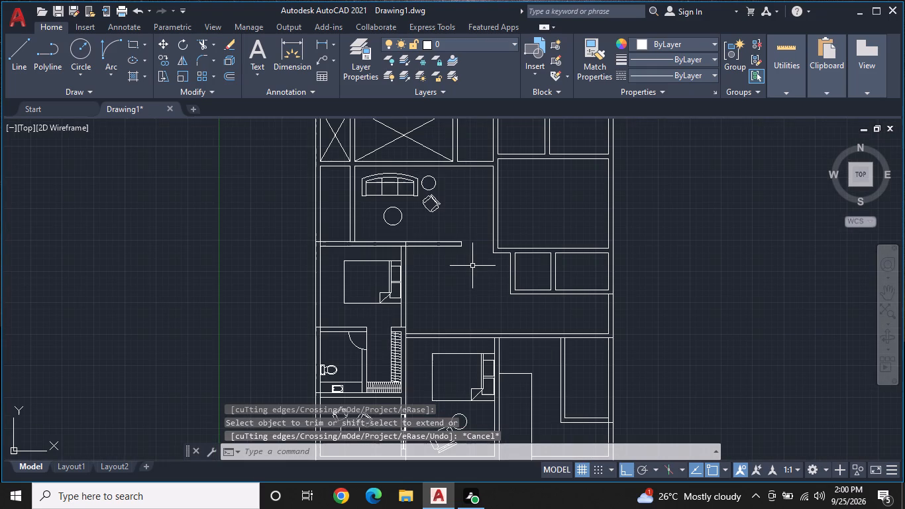
middle_drag(474, 221, 475, 300)
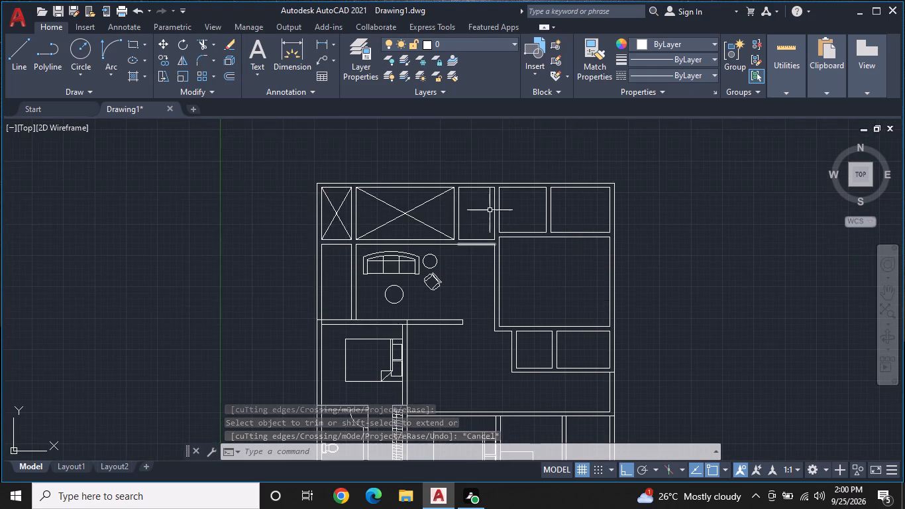
scroll(492, 203, up, 2)
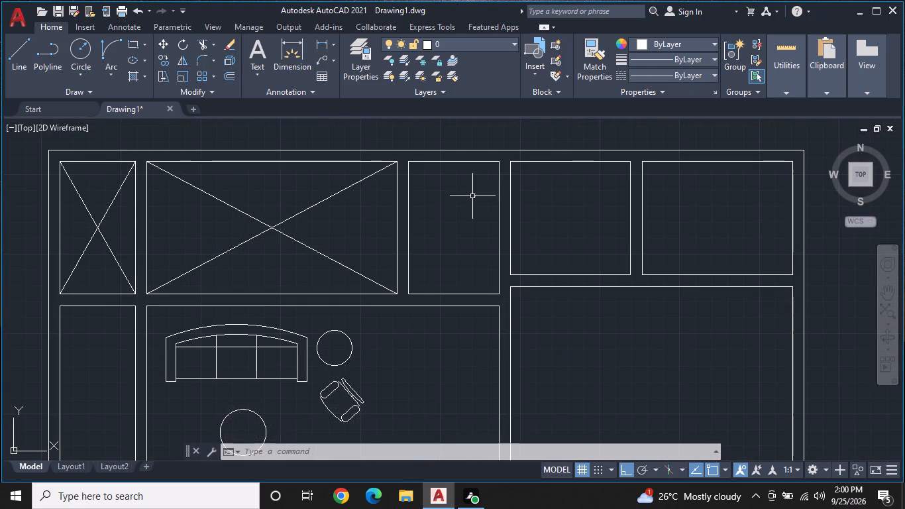
middle_drag(471, 196, 483, 279)
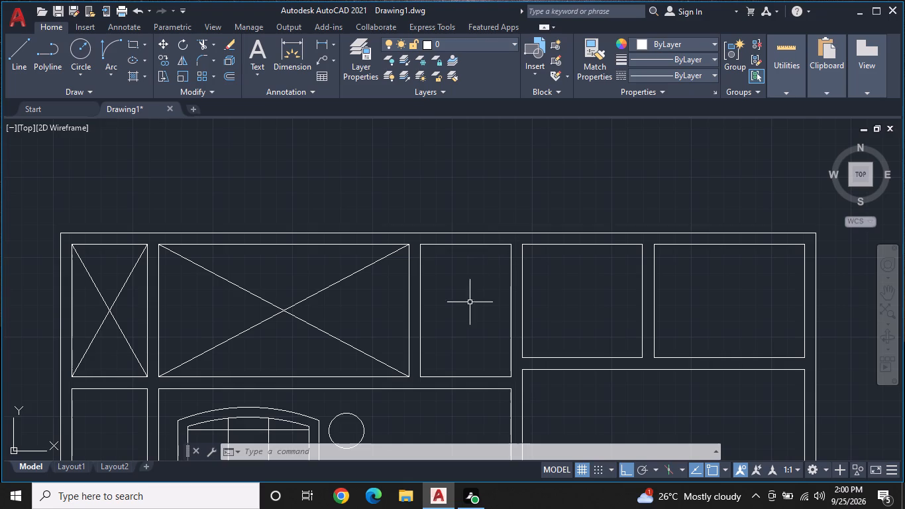
middle_drag(466, 318, 486, 292)
scroll(487, 264, up, 1)
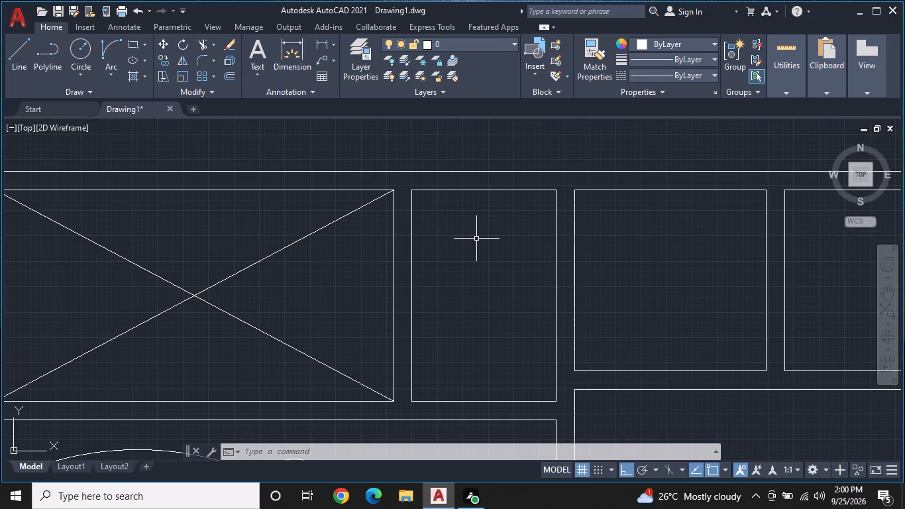
scroll(476, 237, up, 1)
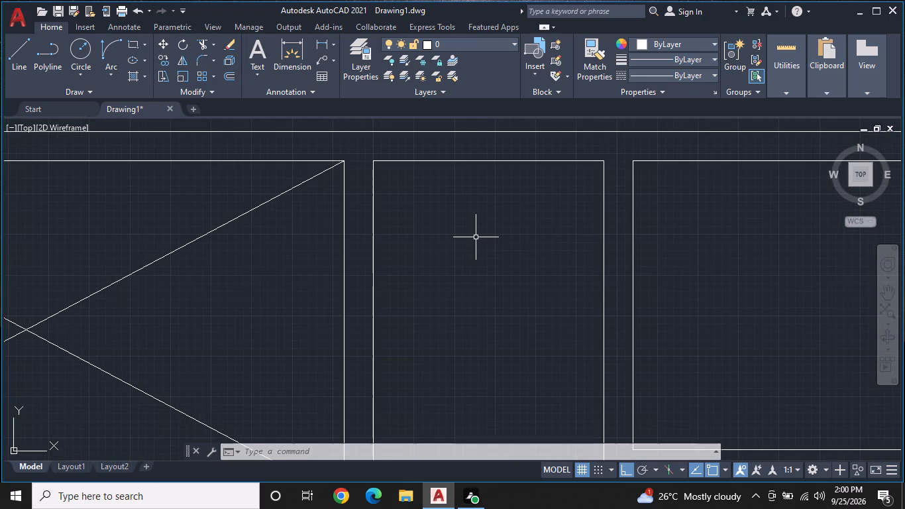
scroll(472, 244, down, 1)
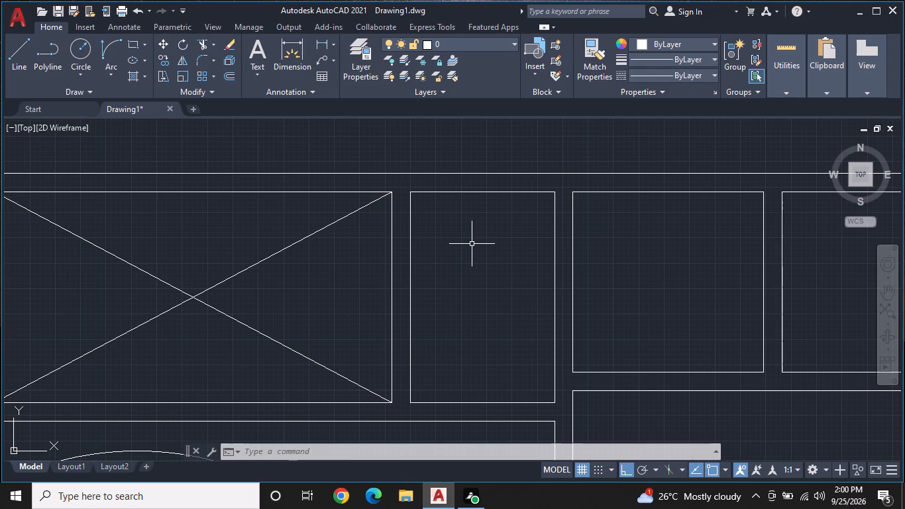
middle_drag(631, 282, 598, 292)
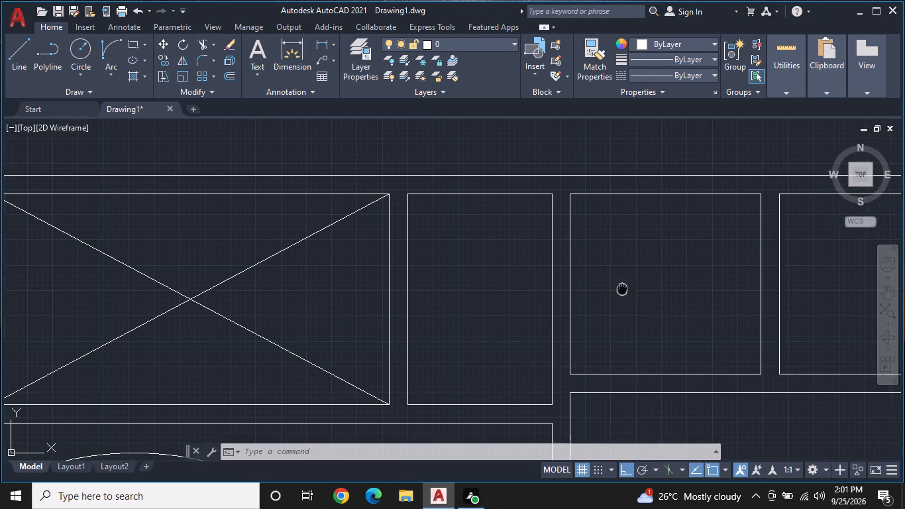
middle_drag(598, 292, 507, 292)
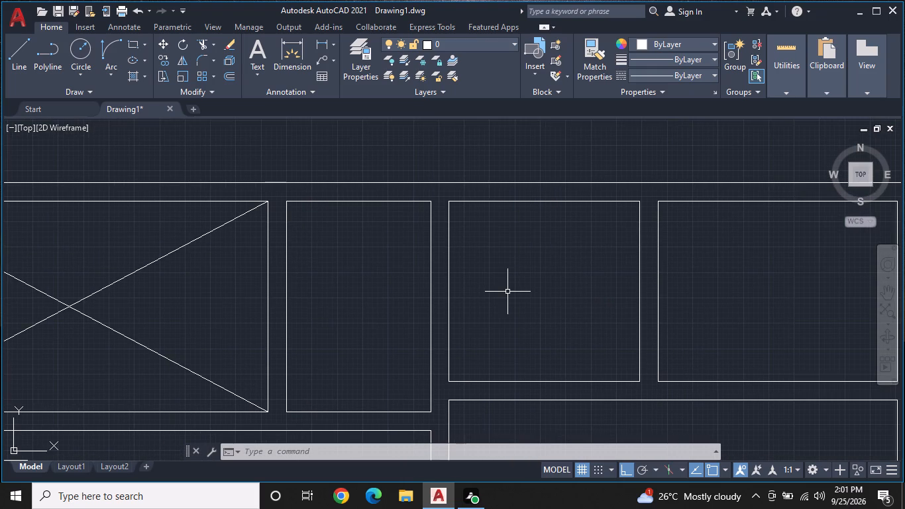
middle_drag(504, 295, 521, 272)
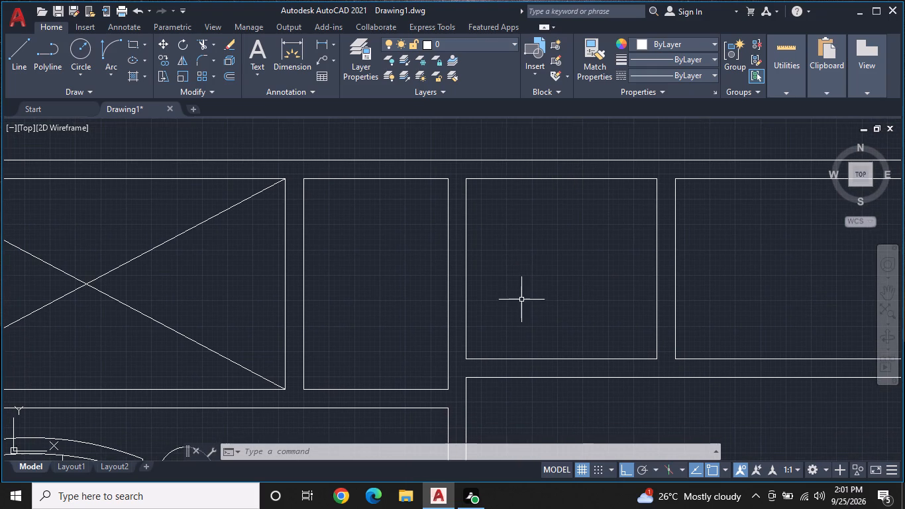
middle_drag(521, 301, 529, 254)
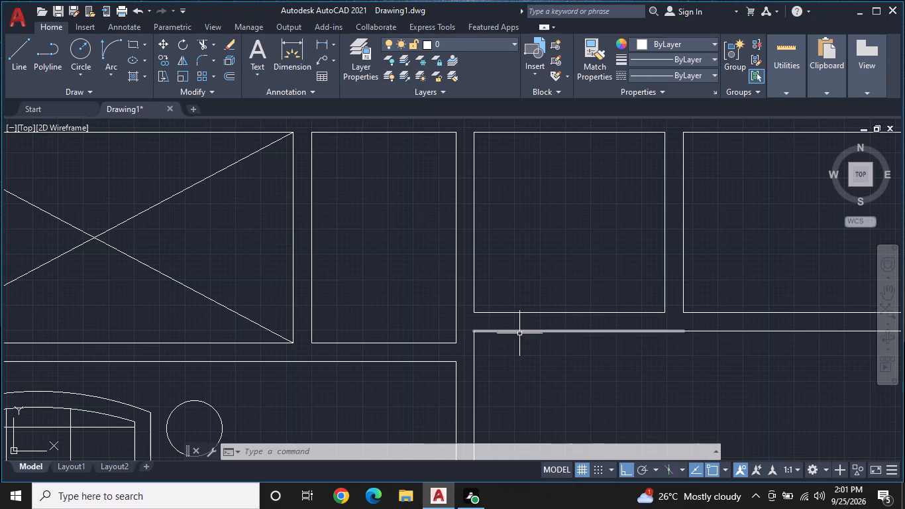
middle_drag(521, 351, 536, 339)
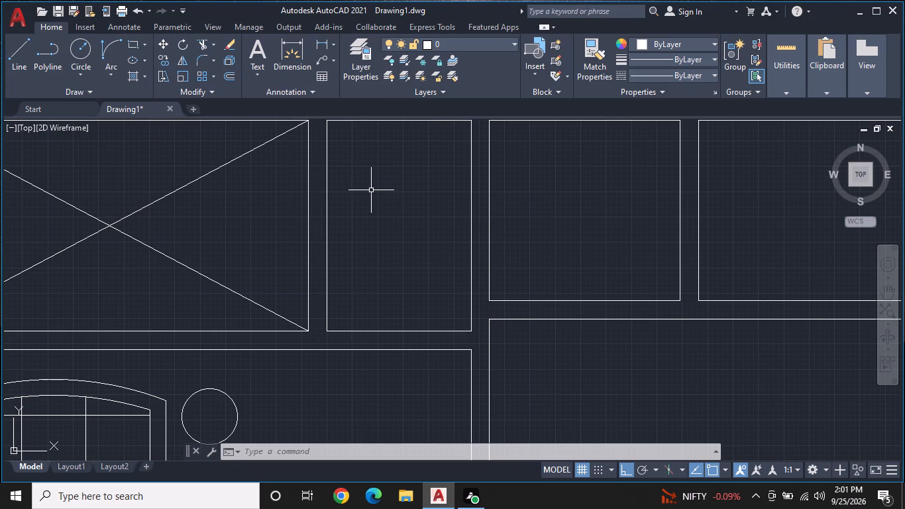
Extend the large room's left wall line up to the lower wall line of the fourth top-row room.
text(EX)
key(space)
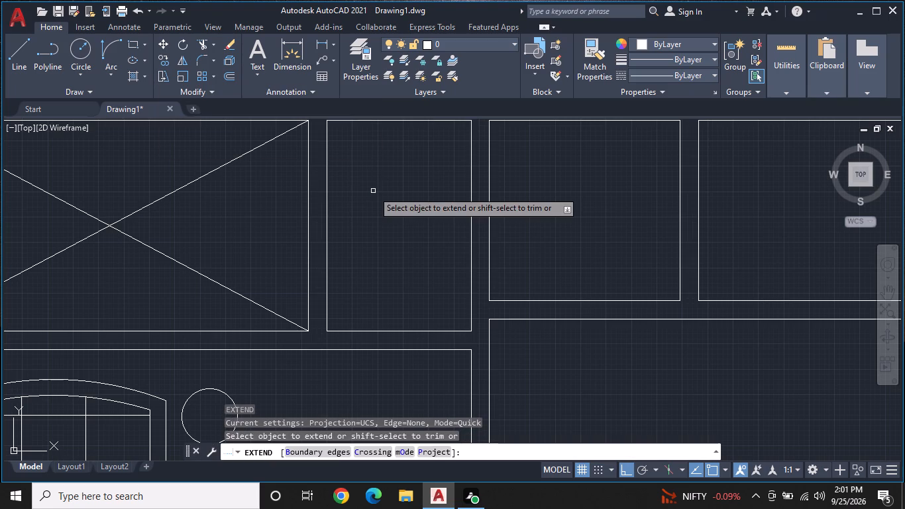
click(491, 325)
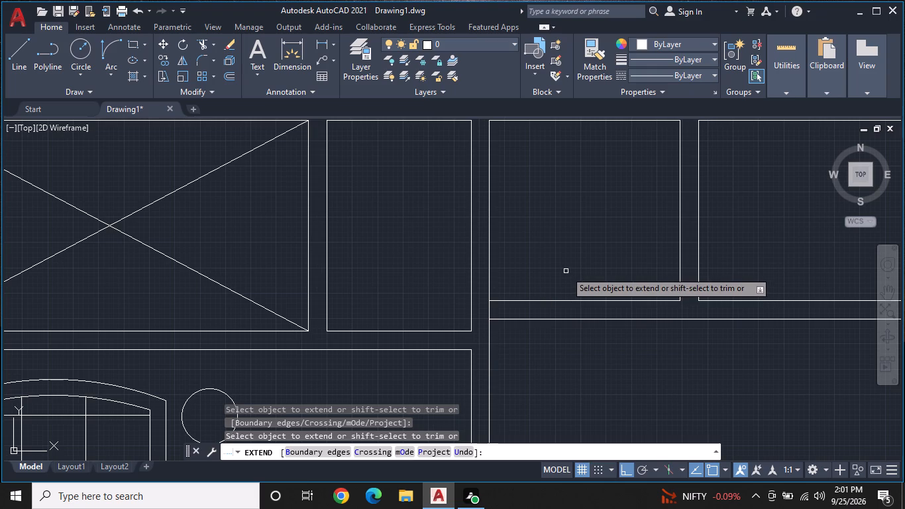
scroll(566, 271, down, 2)
middle_drag(564, 272, 535, 284)
scroll(535, 284, up, 1)
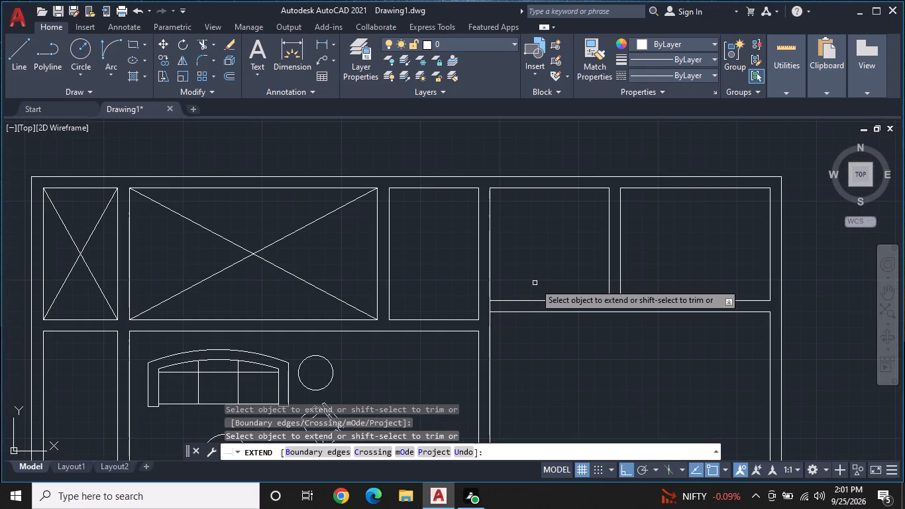
scroll(535, 275, up, 1)
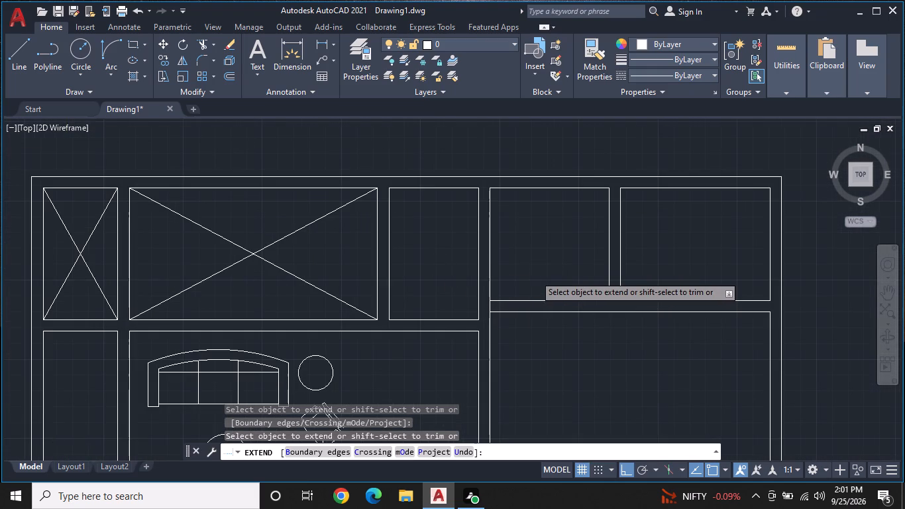
scroll(535, 275, down, 1)
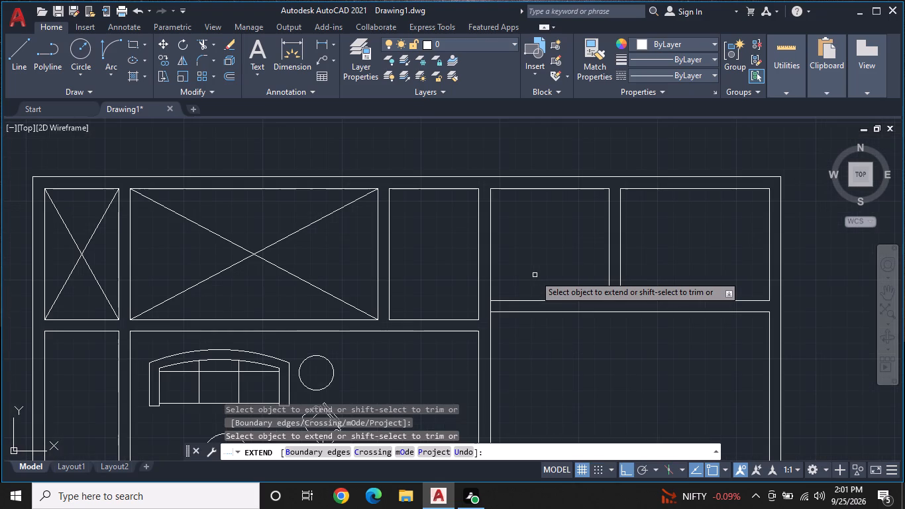
Leave the Extend command and measure the inner width of the third top-row room along its lower wall with a temporary line.
middle_drag(535, 275, 543, 266)
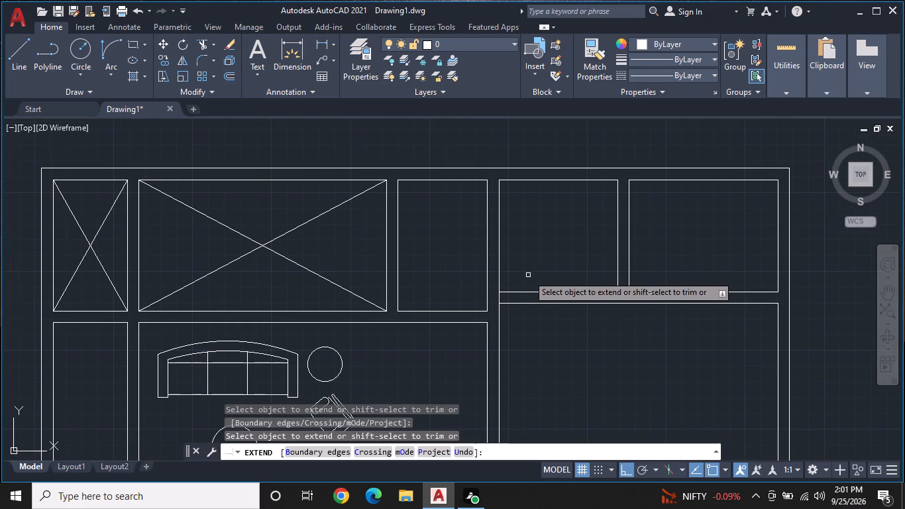
key(Escape)
scroll(528, 275, down, 1)
middle_drag(528, 275, 552, 236)
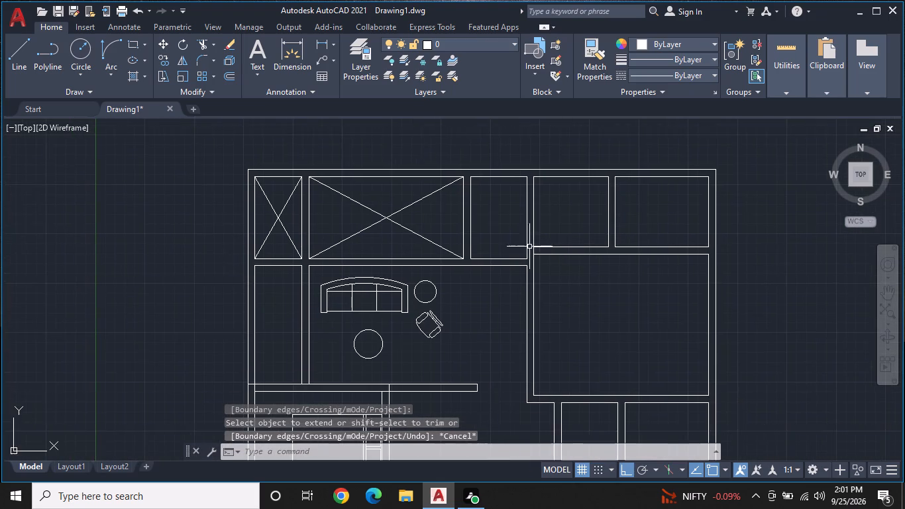
scroll(517, 257, up, 2)
text(L)
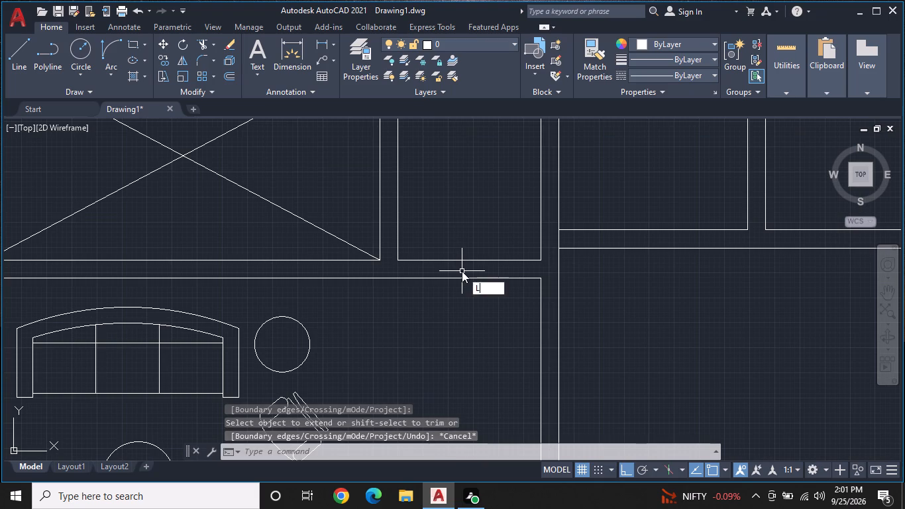
key(space)
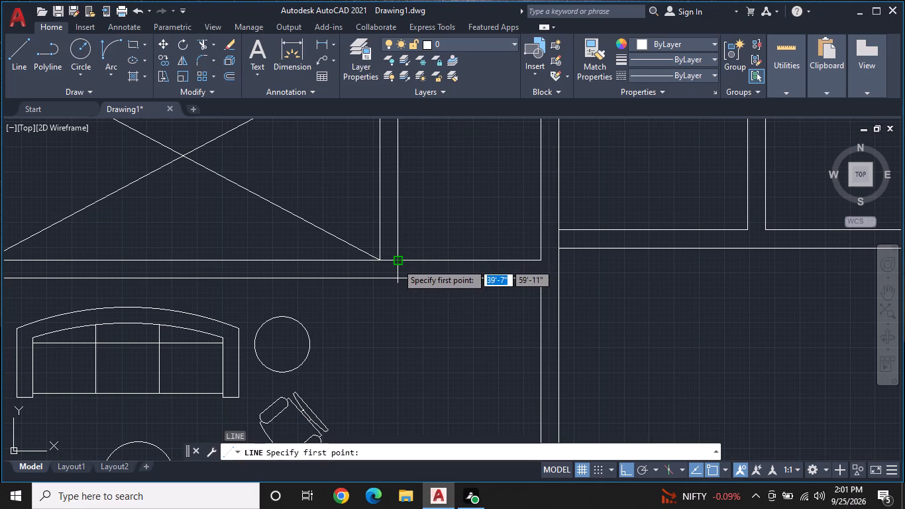
click(542, 259)
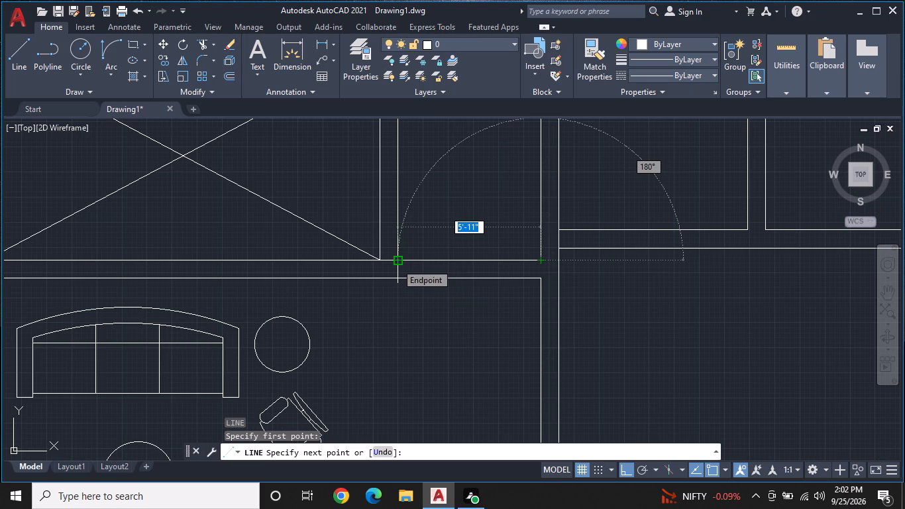
key(Escape)
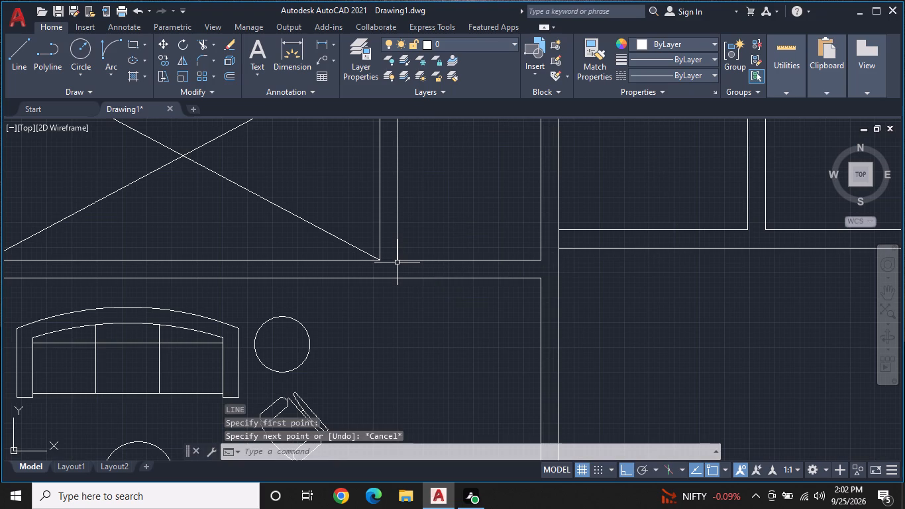
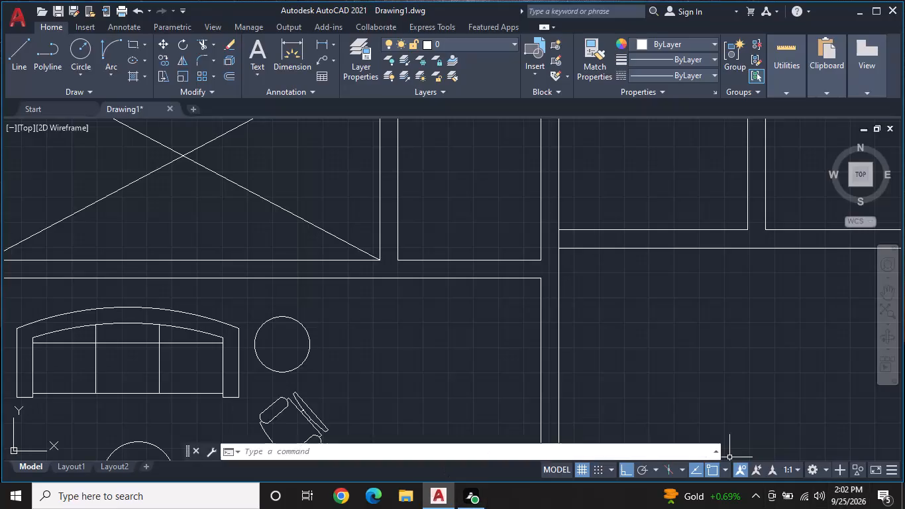
Draw a line from the third top-row room's lower-left inner corner to the lower wall's midpoint, continuing 3' straight up.
scroll(470, 455, down, 1)
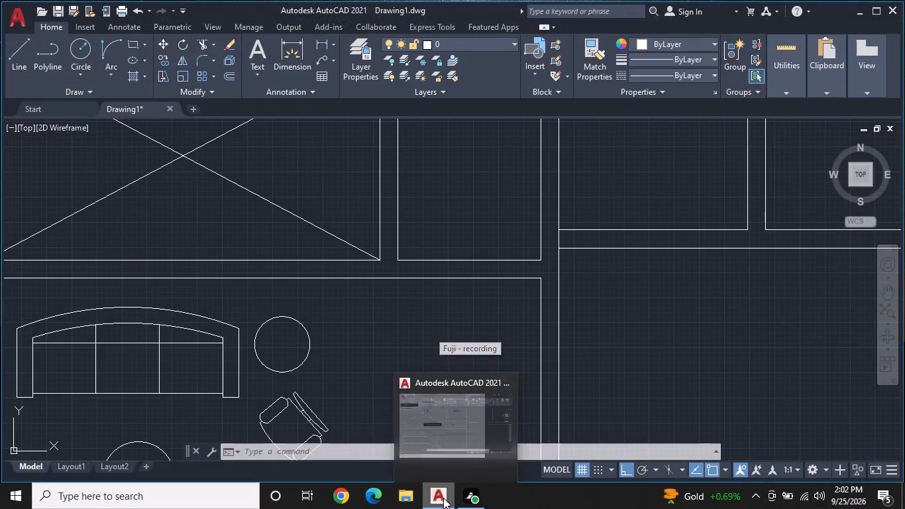
middle_drag(467, 300, 503, 344)
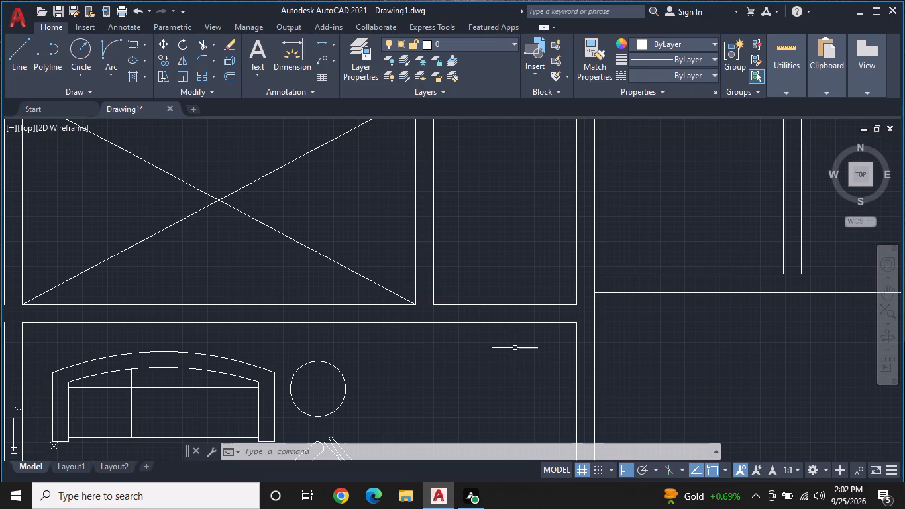
key(Escape)
text(L)
key(space)
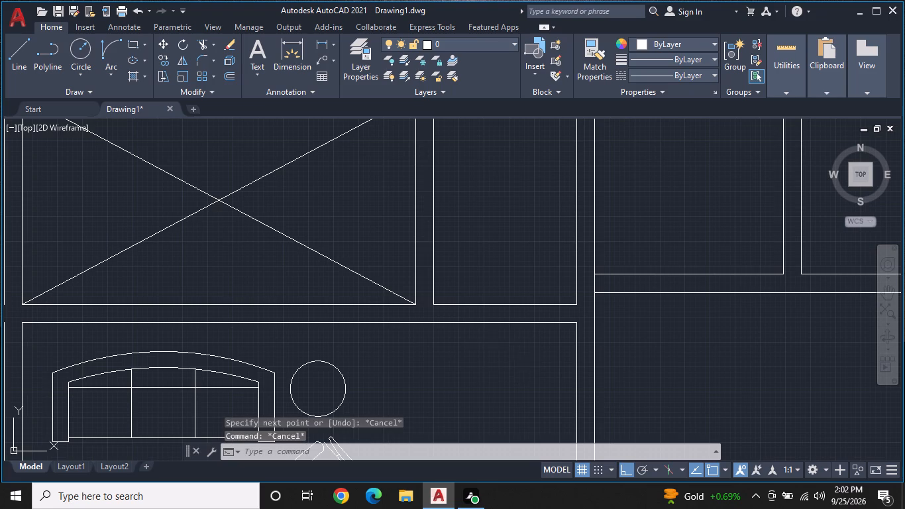
click(435, 306)
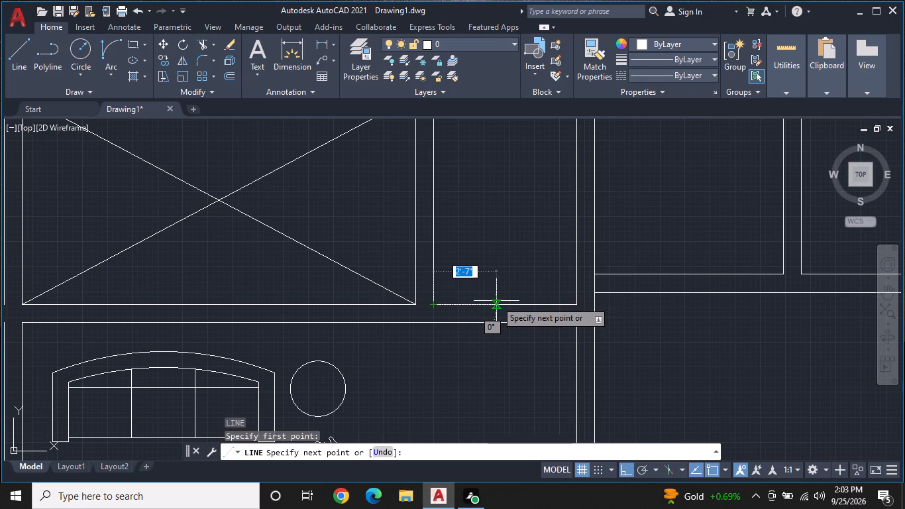
click(503, 304)
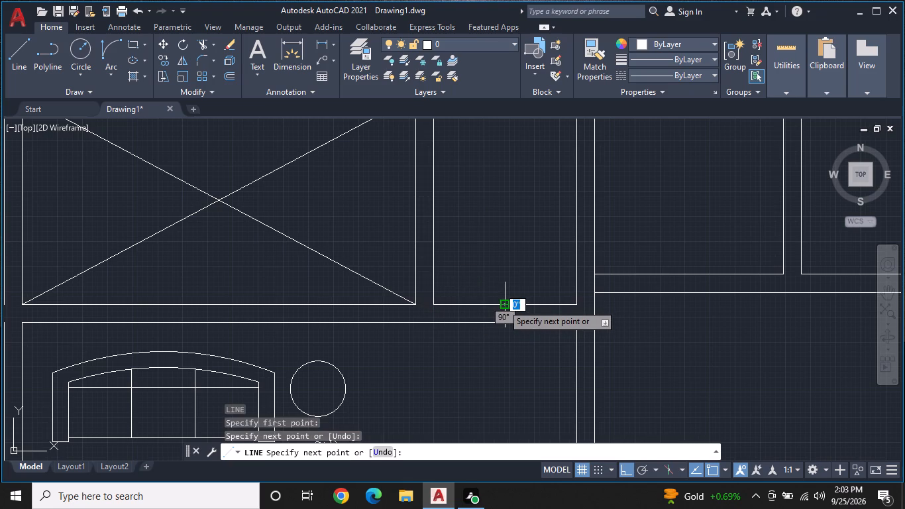
click(503, 304)
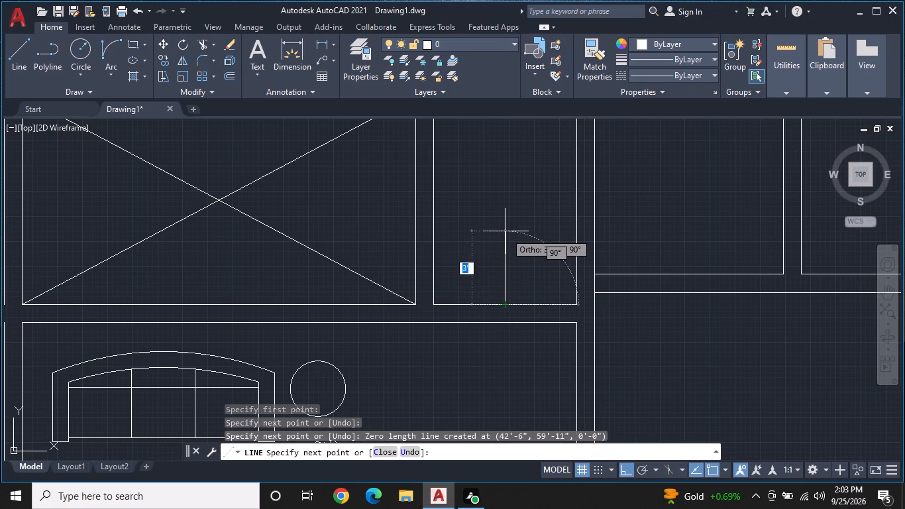
text(3')
key(Return)
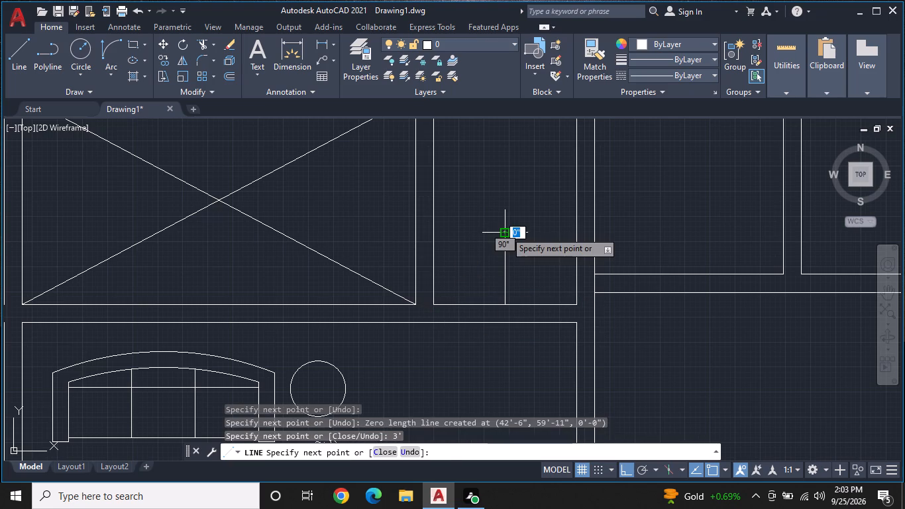
key(Escape)
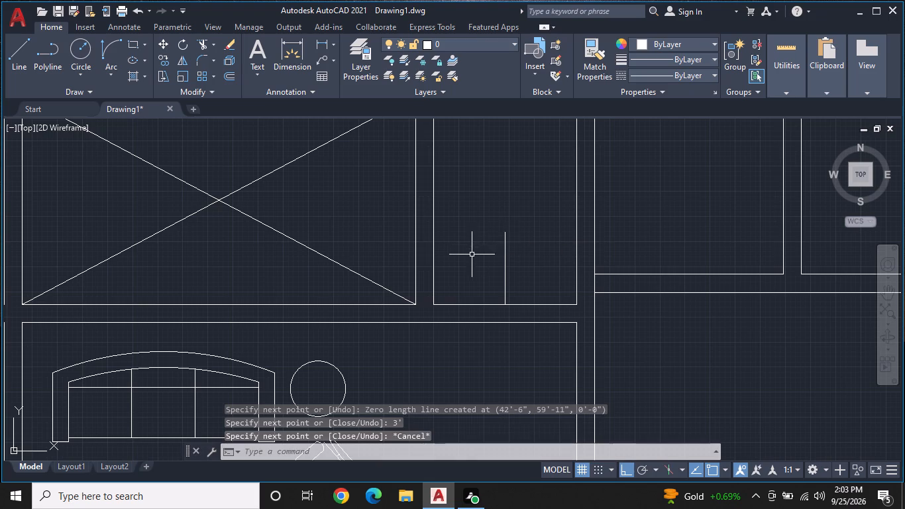
key(Escape)
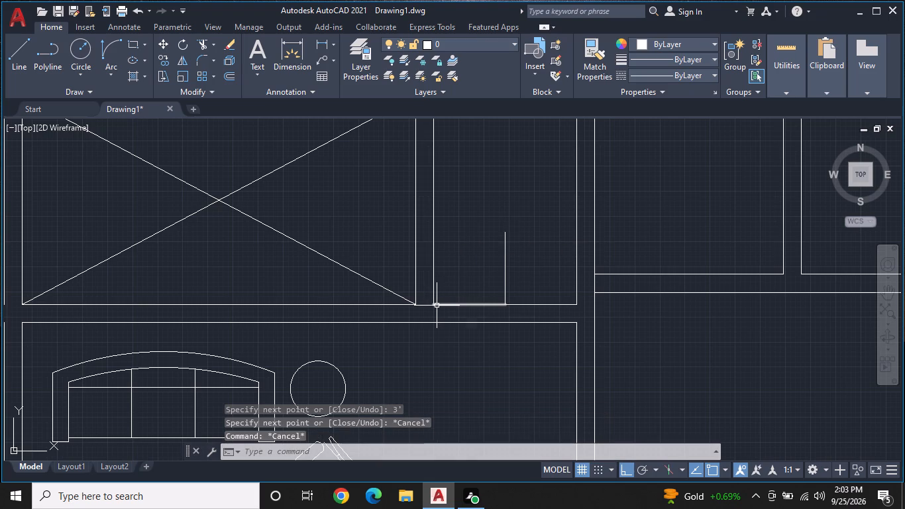
Draw a 3' door leaf line up the room's left wall from its lower-left inner corner.
text(L)
key(space)
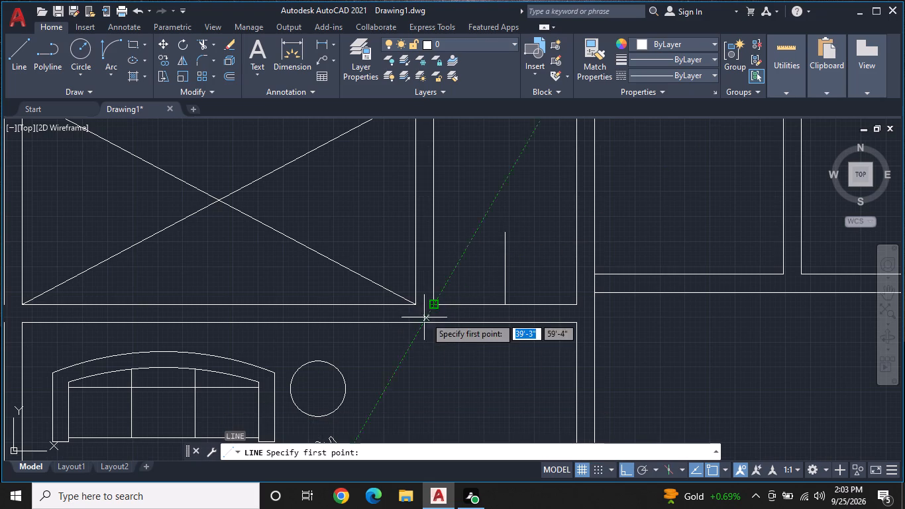
click(437, 303)
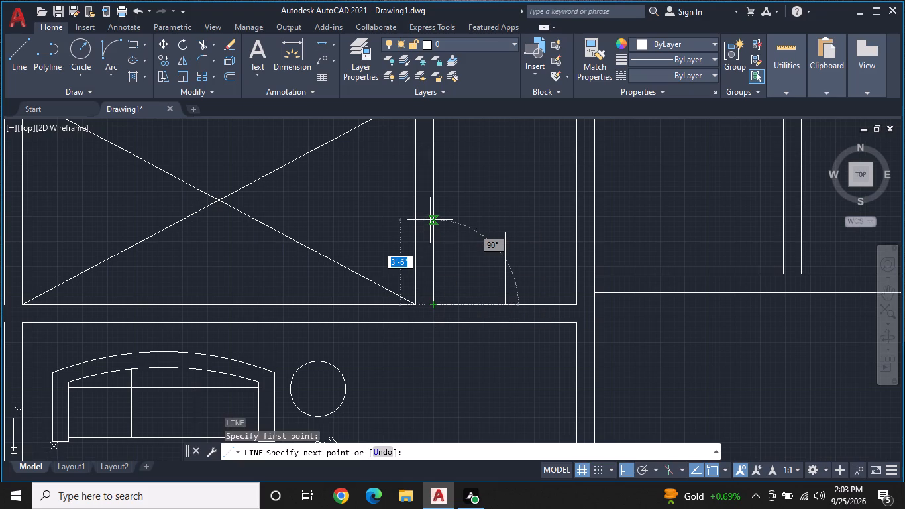
text(3')
key(Return)
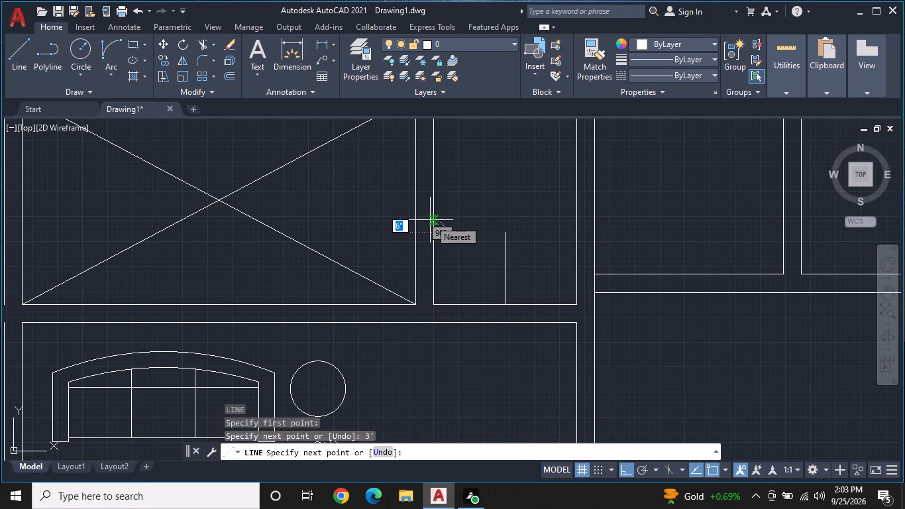
key(Escape)
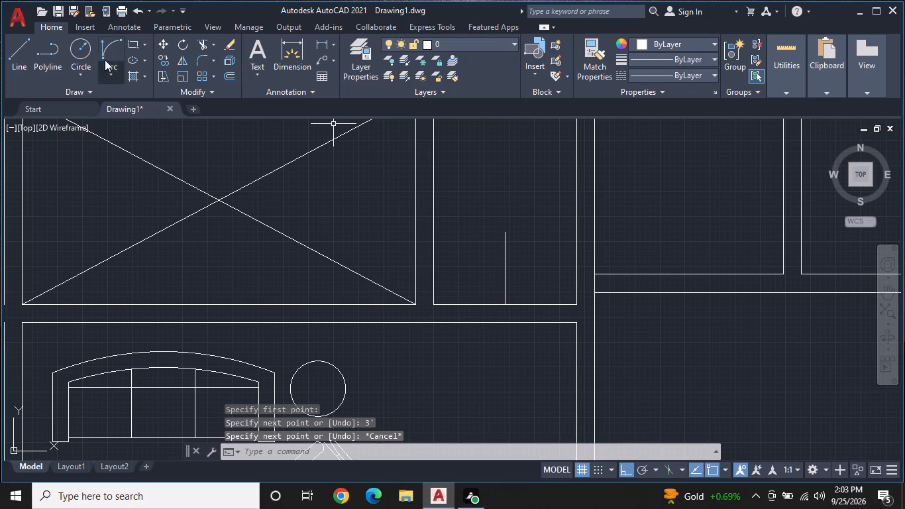
Draw the left door swing as a start-end-direction arc from the leaf's top to the lower wall's midpoint, leaving the leaf horizontally.
click(101, 44)
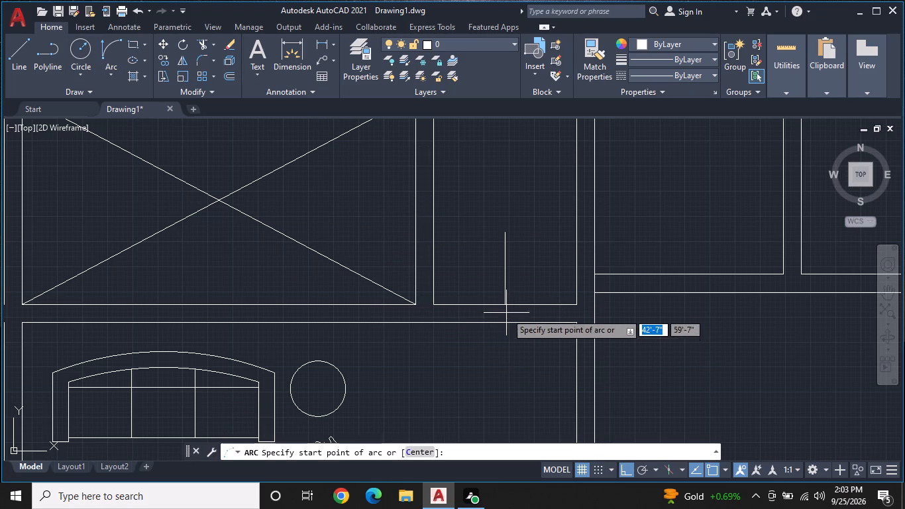
click(430, 233)
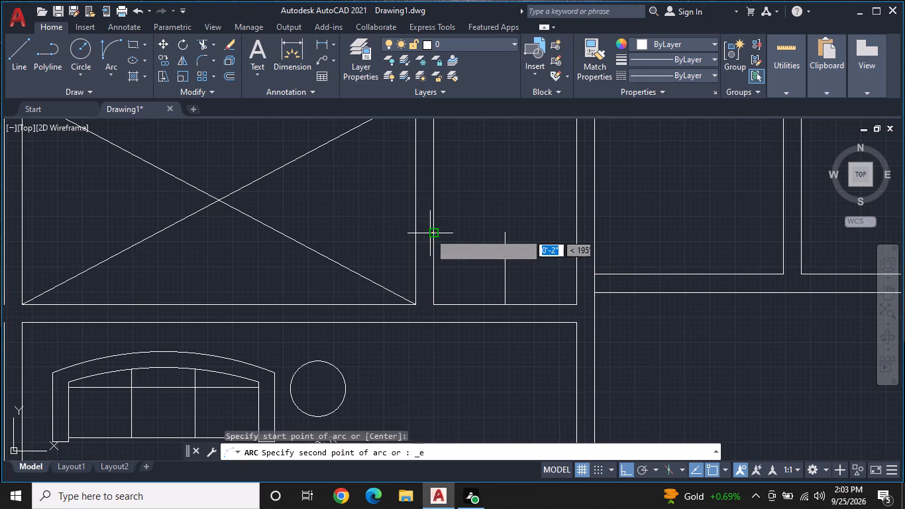
click(504, 308)
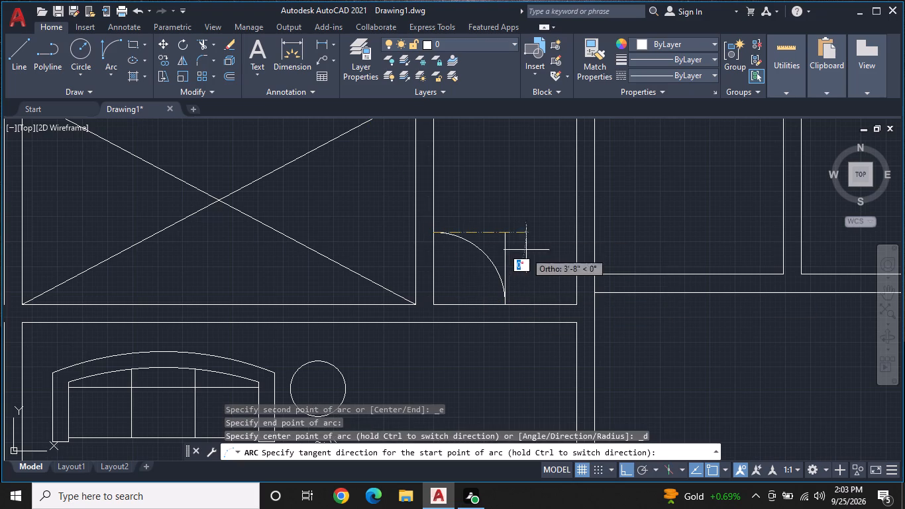
click(560, 213)
key(Escape)
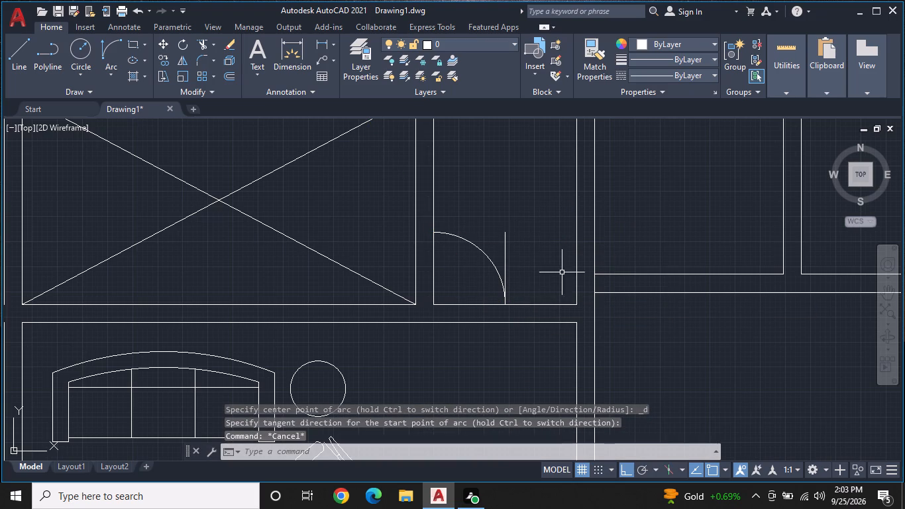
Draw a 3' door leaf line up the room's right wall from its lower-right inner corner.
text(L)
key(space)
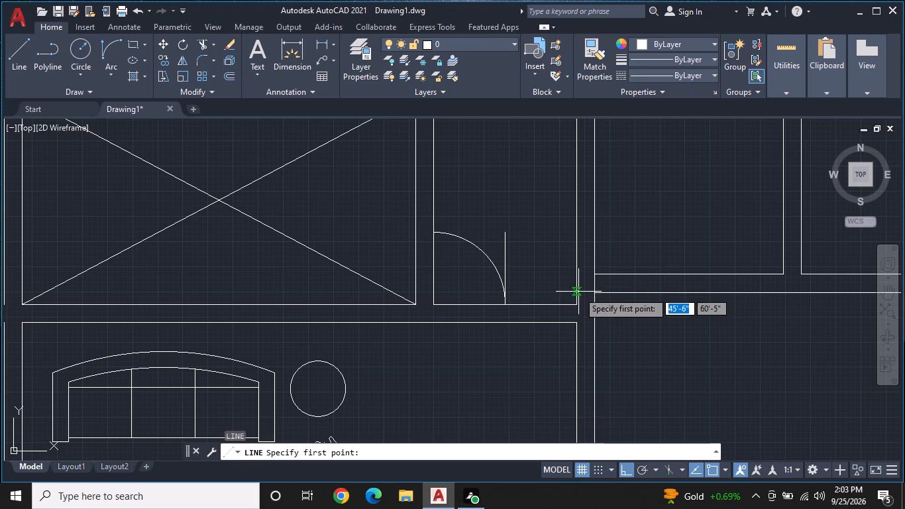
click(576, 306)
text(3')
key(Return)
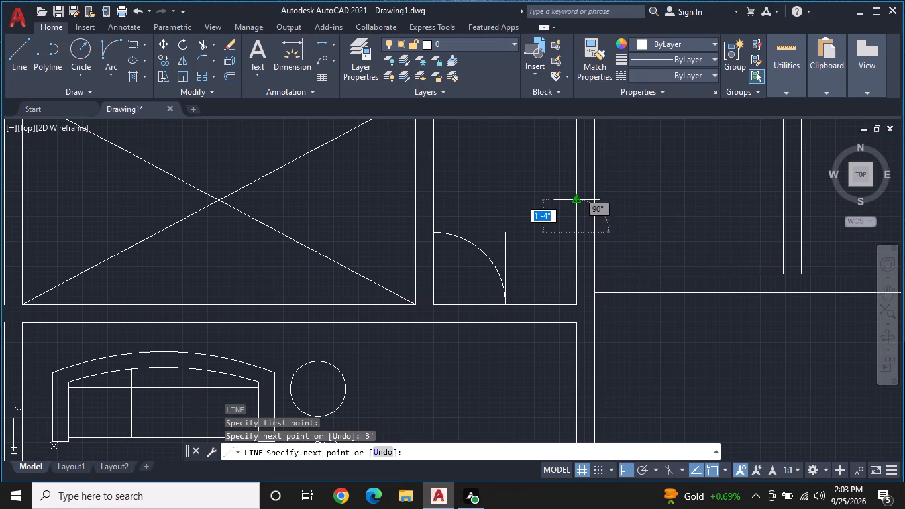
key(Escape)
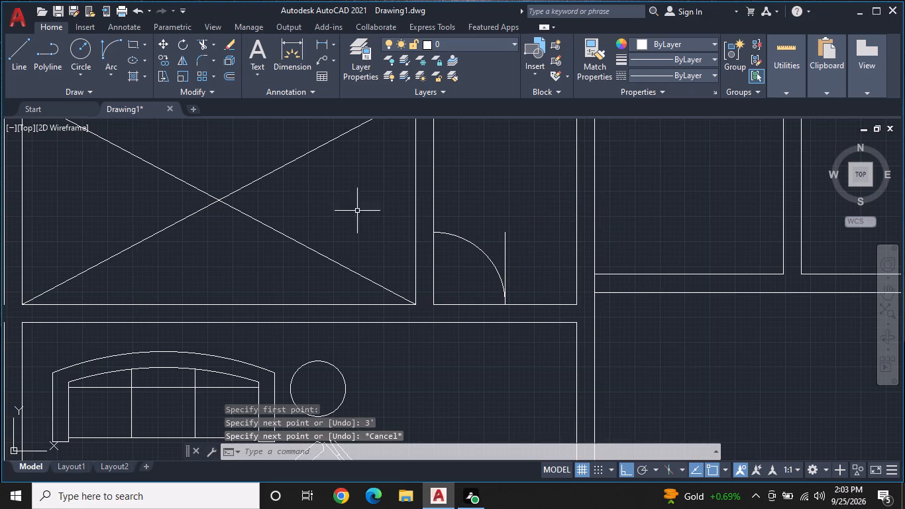
Draw the right door swing arc from the right leaf's top to the lower wall's midpoint, meeting the left arc.
click(100, 46)
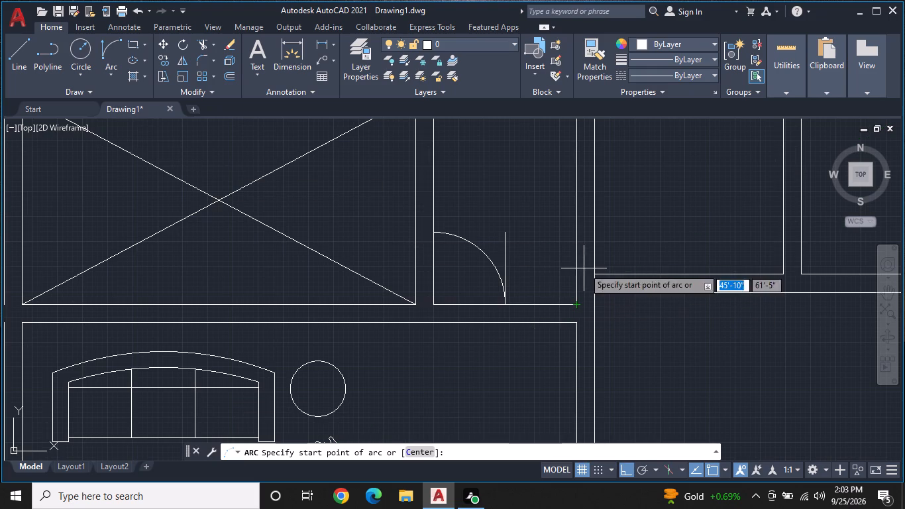
click(577, 235)
click(505, 307)
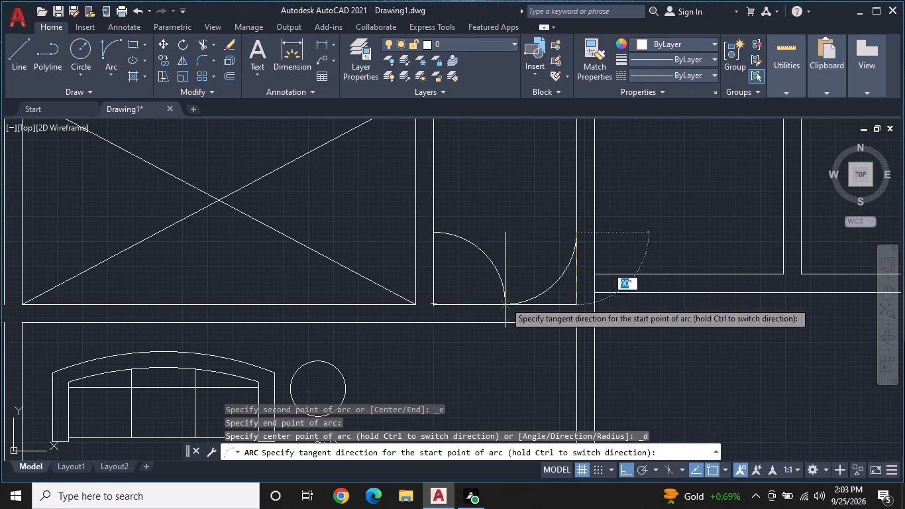
click(474, 205)
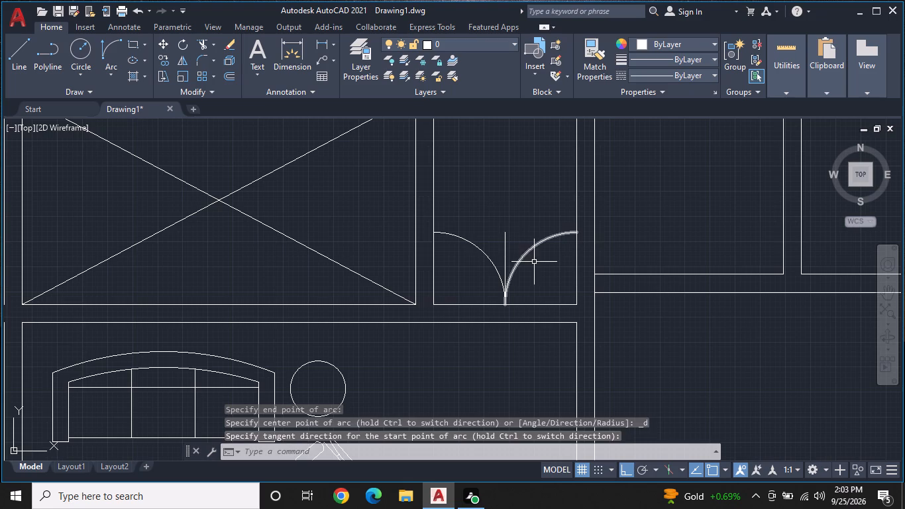
key(Escape)
Erase the 3' vertical line standing at the midpoint between the two door swings.
click(502, 241)
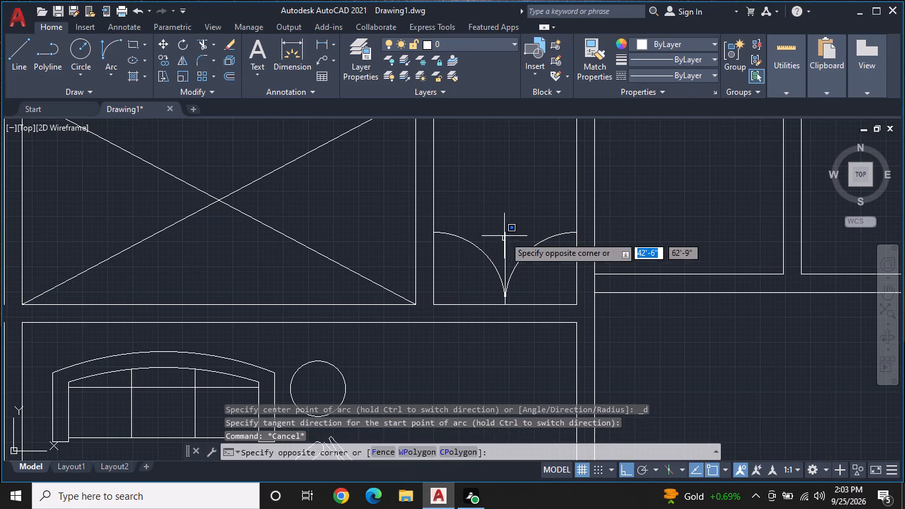
click(504, 236)
click(504, 235)
right_click(506, 232)
key(Escape)
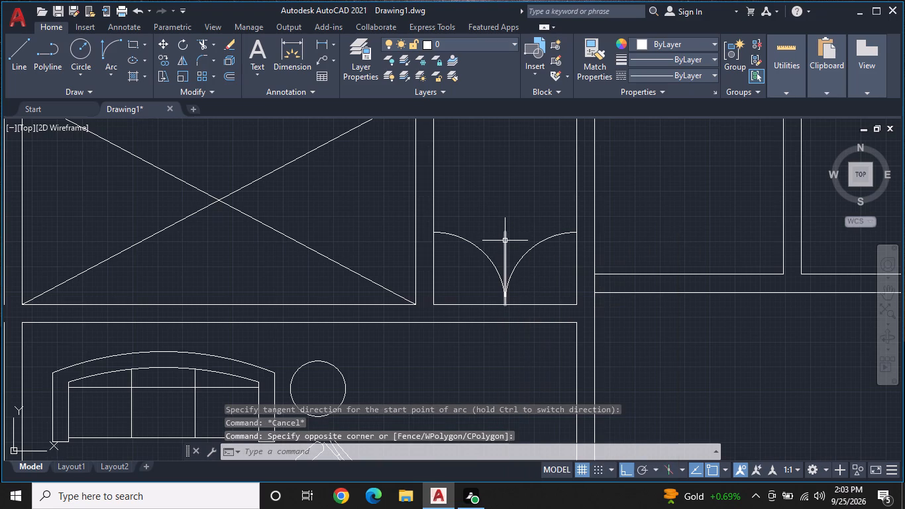
click(505, 241)
right_click(505, 241)
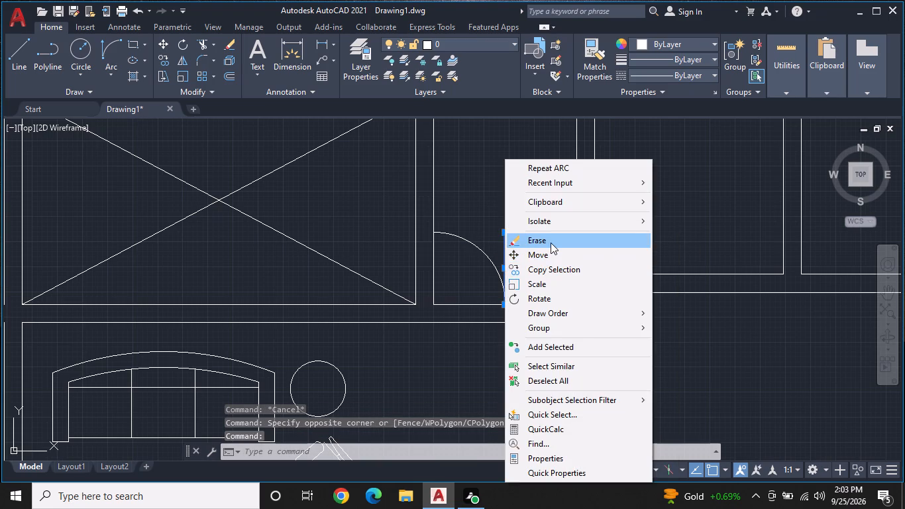
click(551, 243)
Offset the right and left 3' door leaf lines 1" toward the inside of the doorway.
middle_drag(564, 296, 573, 291)
scroll(573, 282, up, 1)
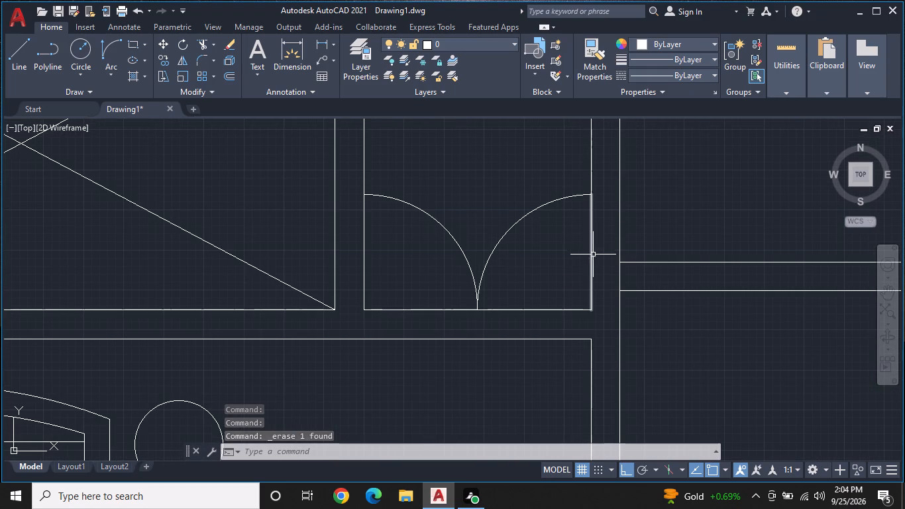
click(232, 76)
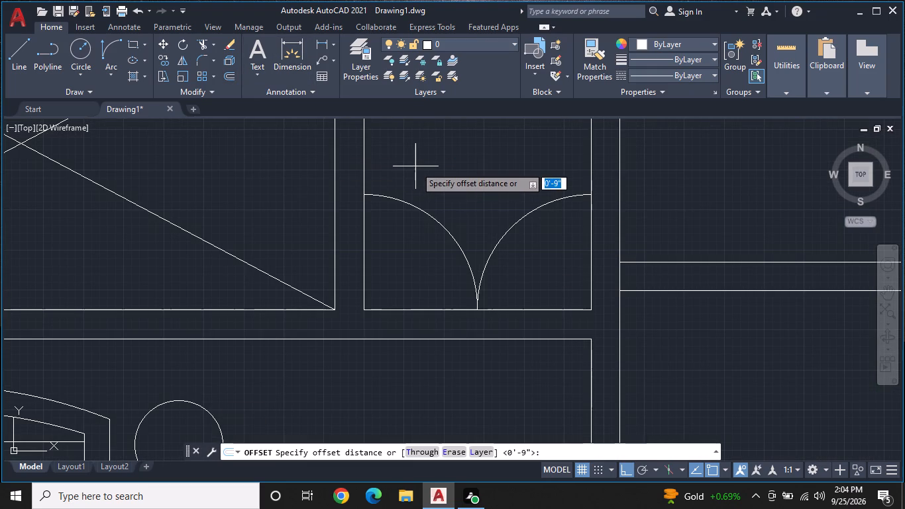
text(1")
key(Return)
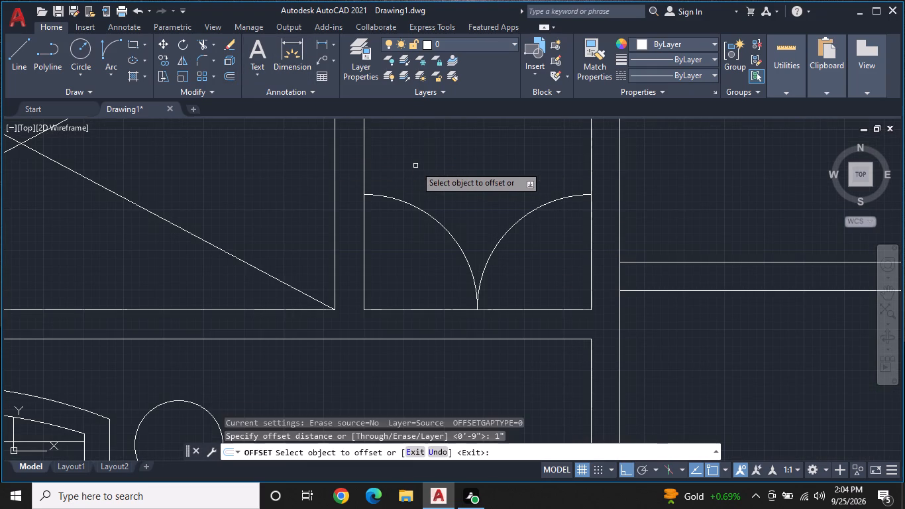
click(590, 273)
click(530, 264)
middle_drag(527, 270, 548, 273)
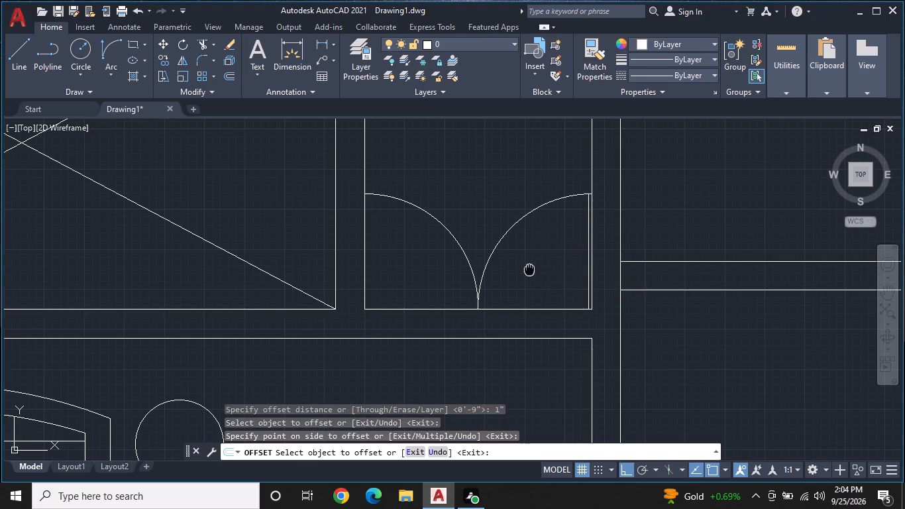
middle_drag(548, 273, 613, 258)
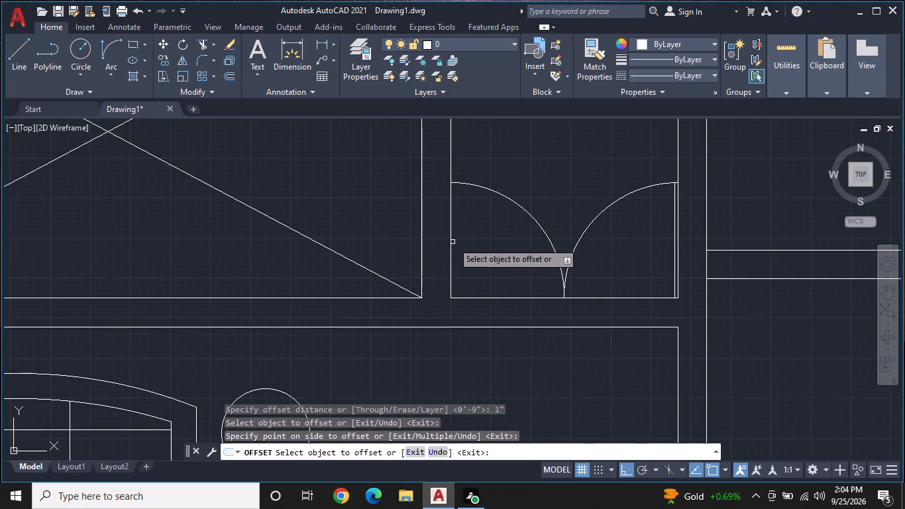
click(449, 242)
click(480, 233)
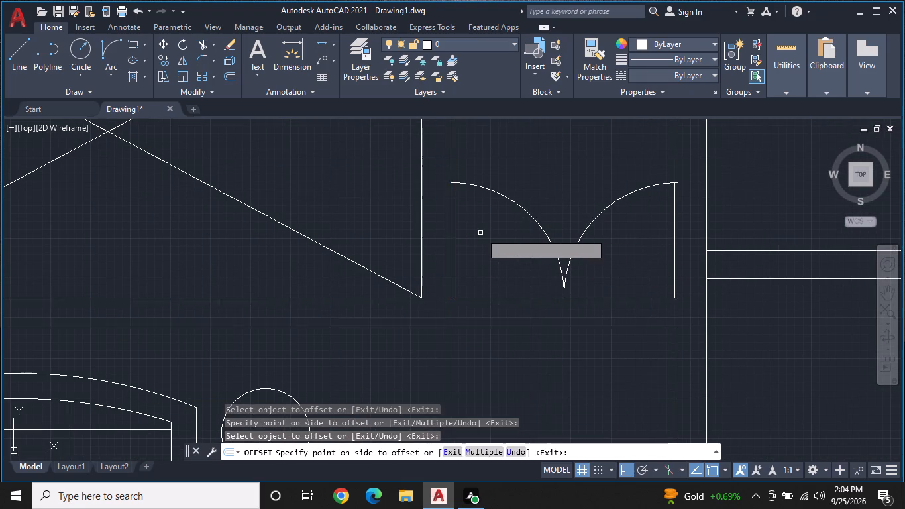
key(Escape)
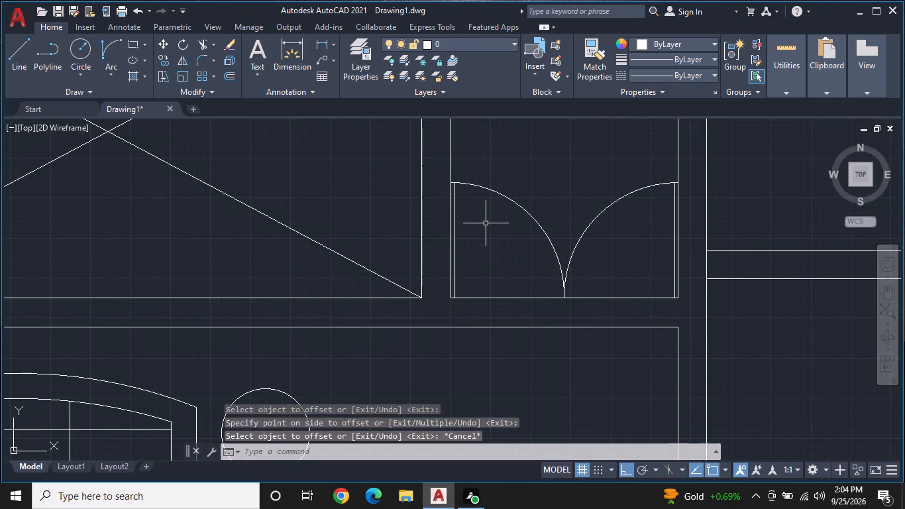
Move the double door's two swing arcs and four leaf lines 9" straight down onto the wall's lower line.
middle_drag(486, 223, 469, 262)
middle_drag(468, 255, 452, 203)
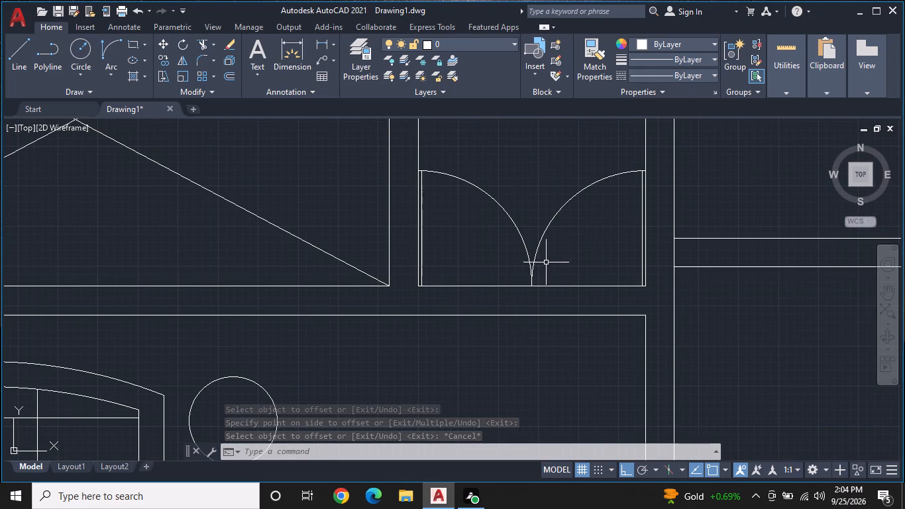
click(524, 240)
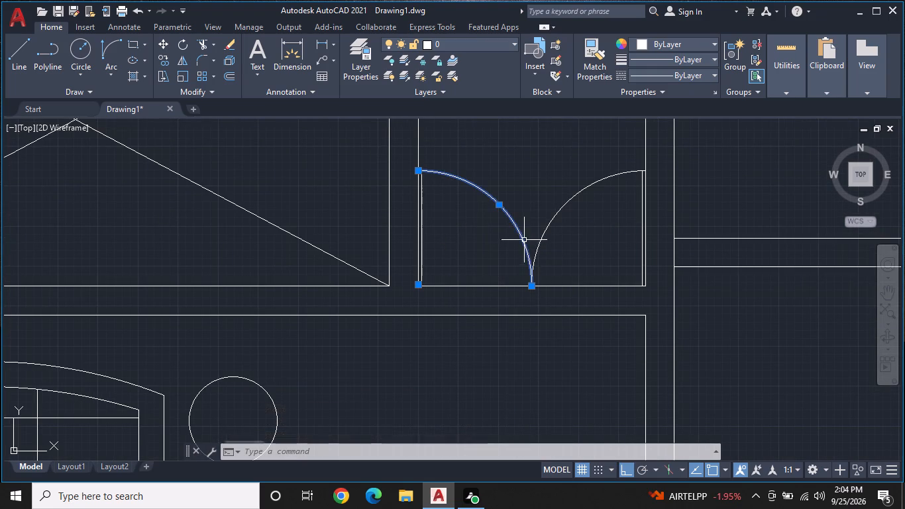
click(552, 216)
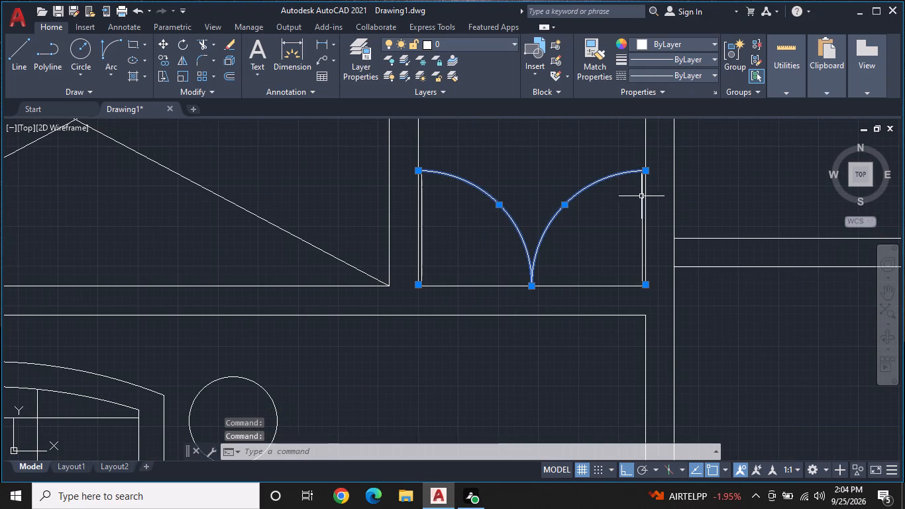
click(645, 196)
click(641, 198)
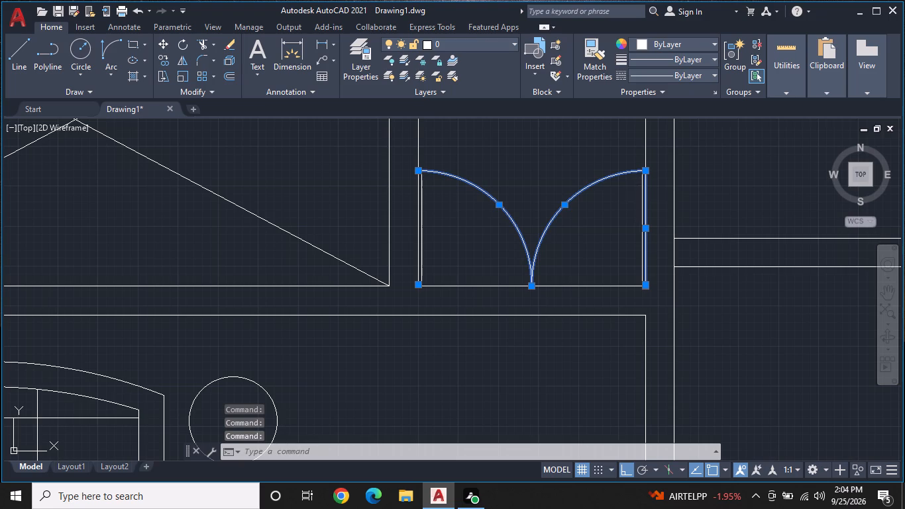
click(420, 253)
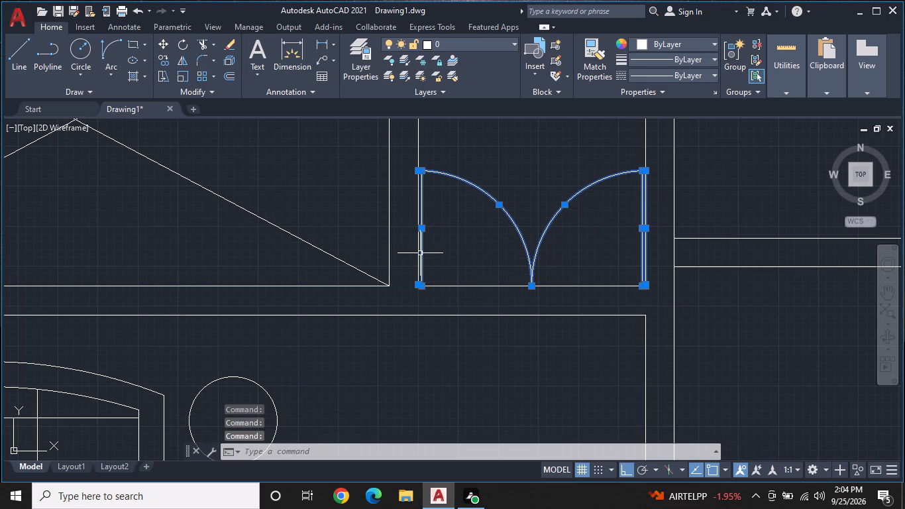
click(419, 254)
right_click(449, 251)
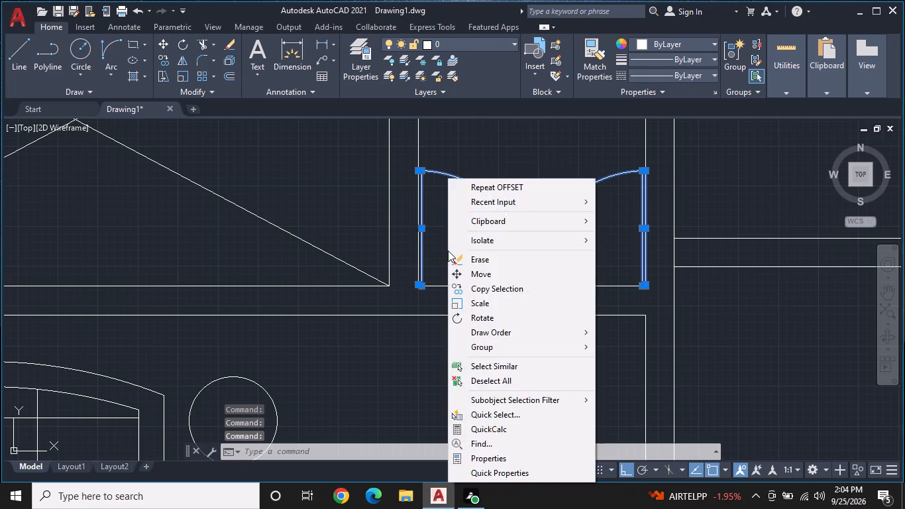
key(Escape)
click(417, 255)
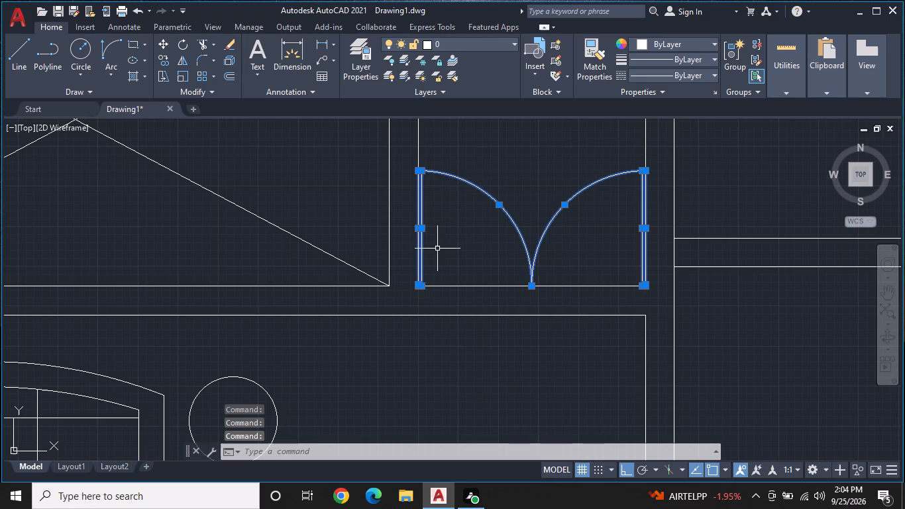
right_click(439, 249)
click(475, 276)
scroll(475, 276, up, 2)
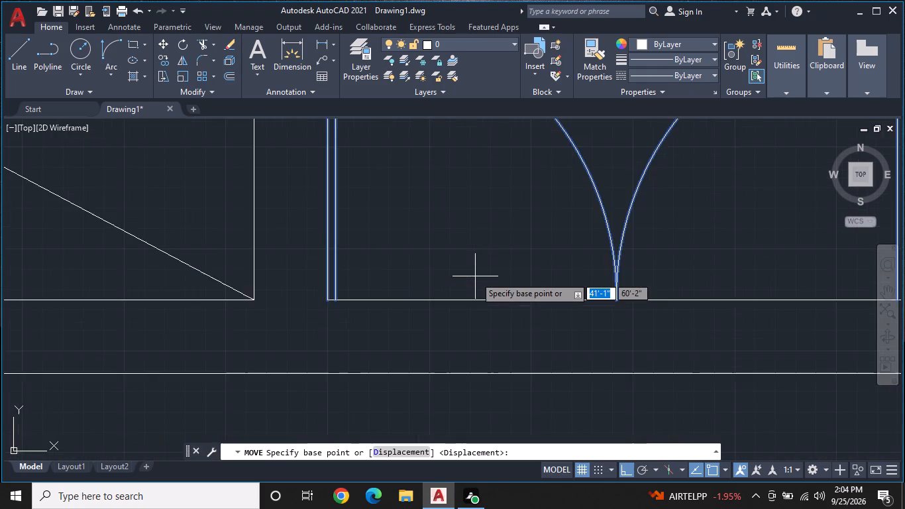
scroll(475, 276, up, 1)
middle_drag(478, 276, 536, 237)
scroll(536, 237, down, 1)
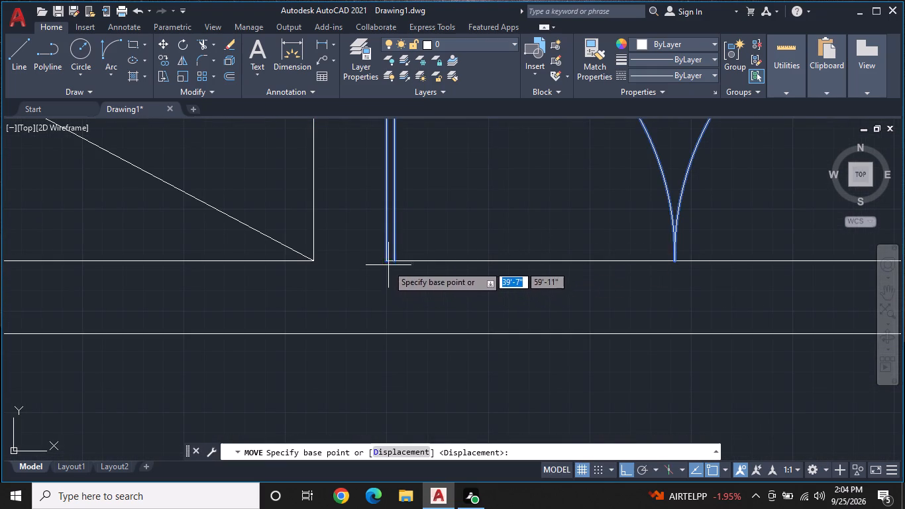
click(386, 256)
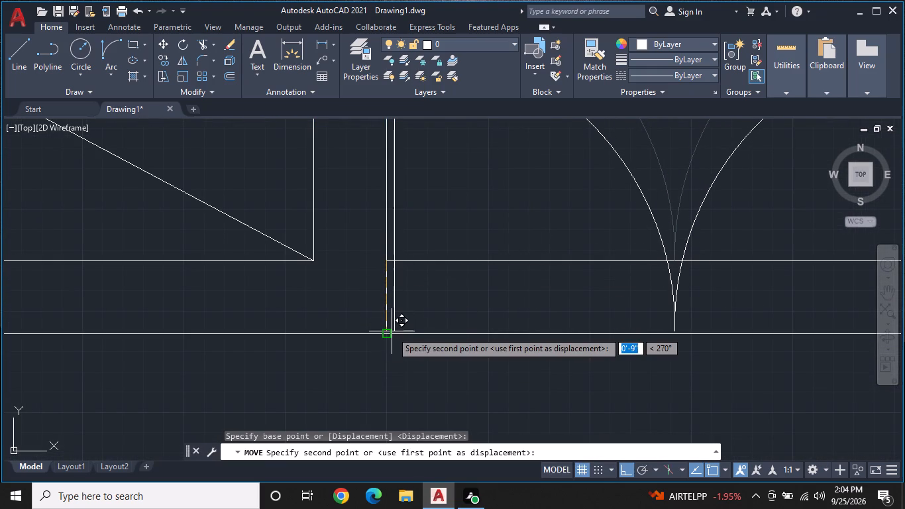
click(384, 331)
key(Escape)
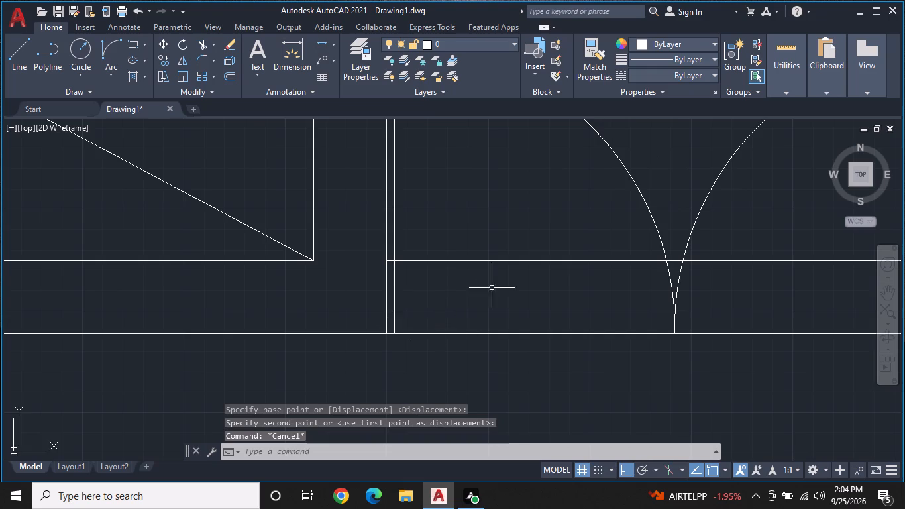
Trim the upper wall line between the door leaves and the swing arcs to open the doorway.
scroll(494, 285, down, 2)
text(TR)
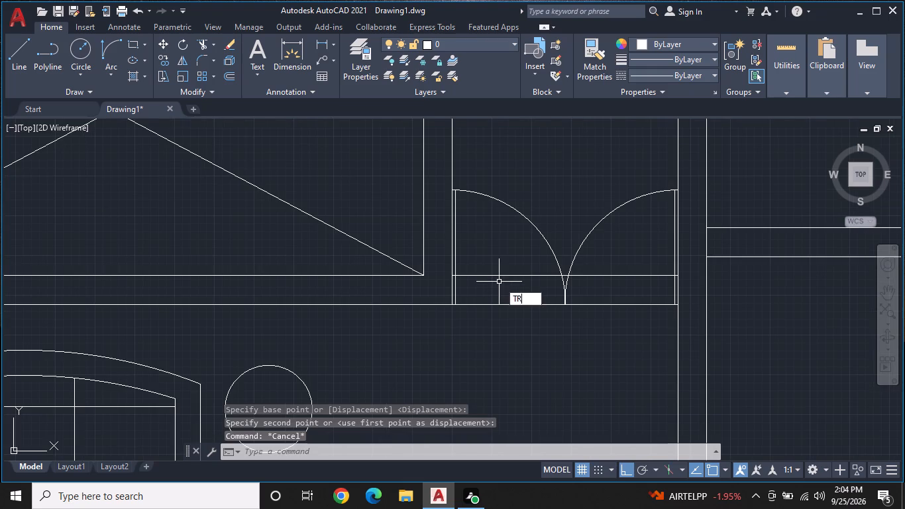
key(space)
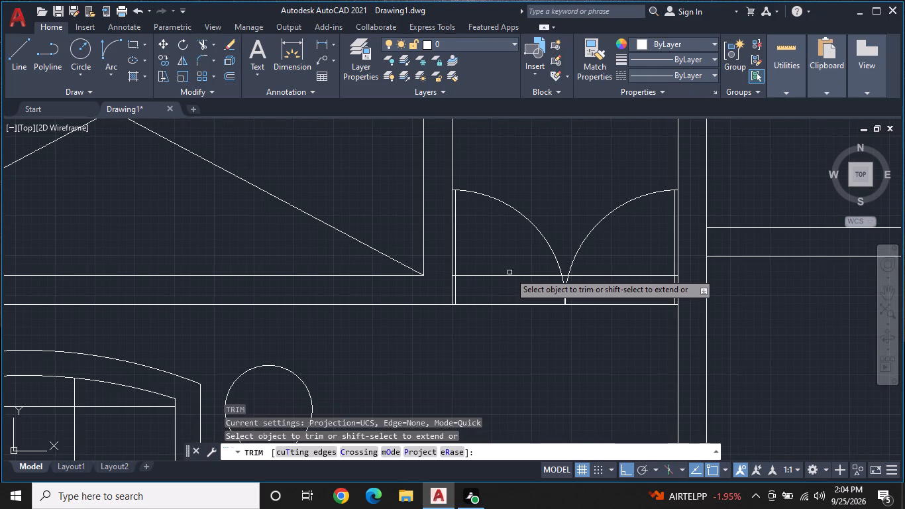
click(509, 274)
click(529, 278)
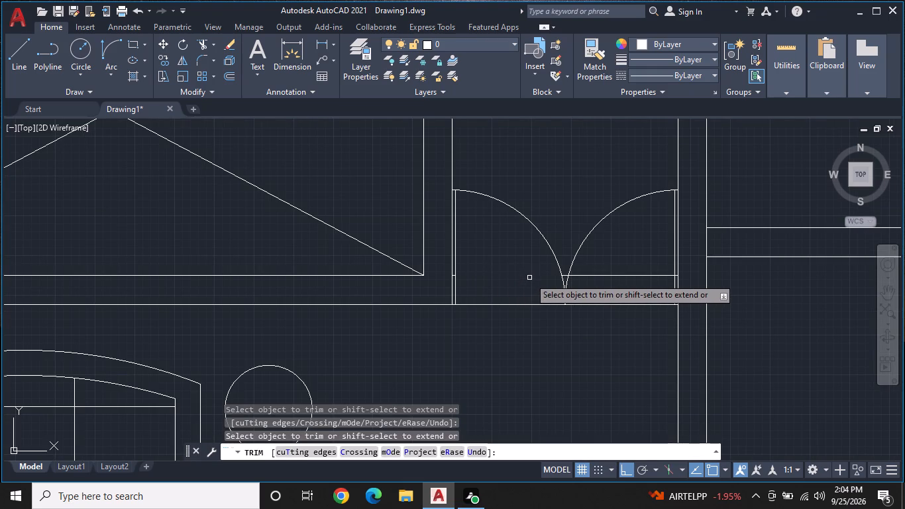
scroll(566, 274, up, 3)
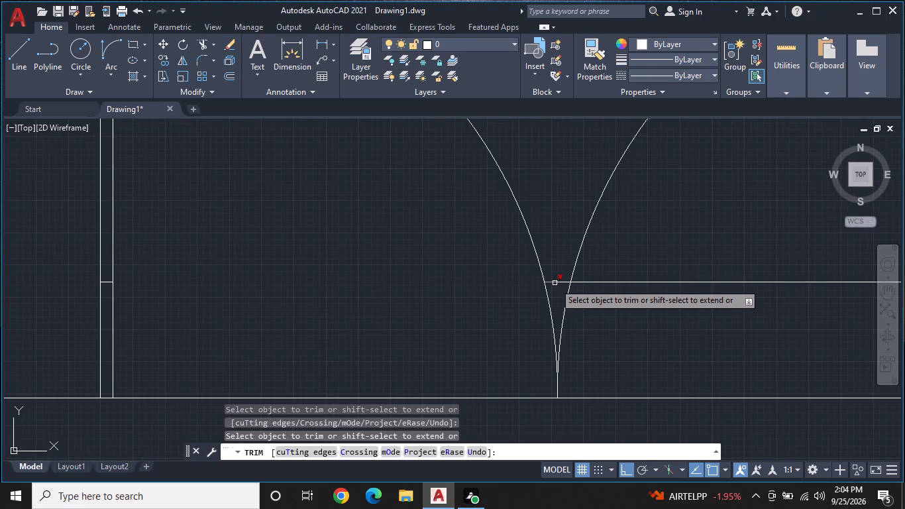
click(555, 283)
click(556, 282)
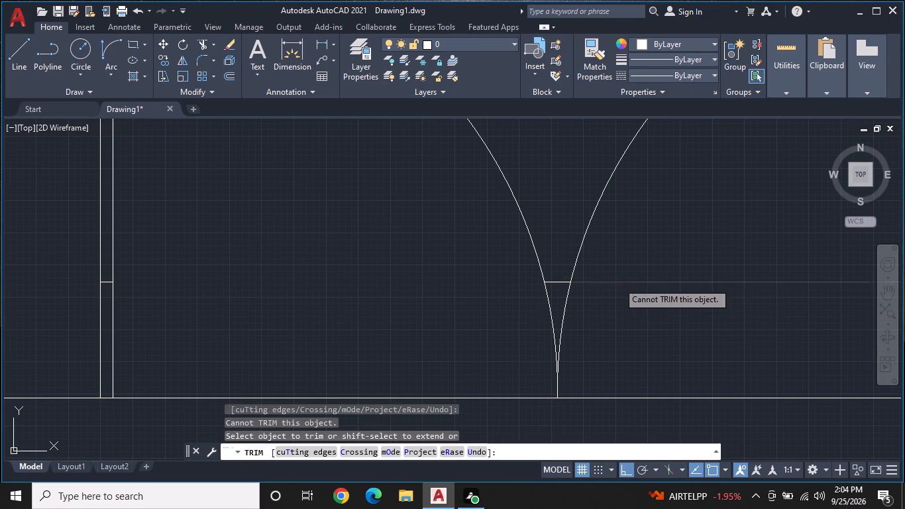
click(618, 282)
click(561, 282)
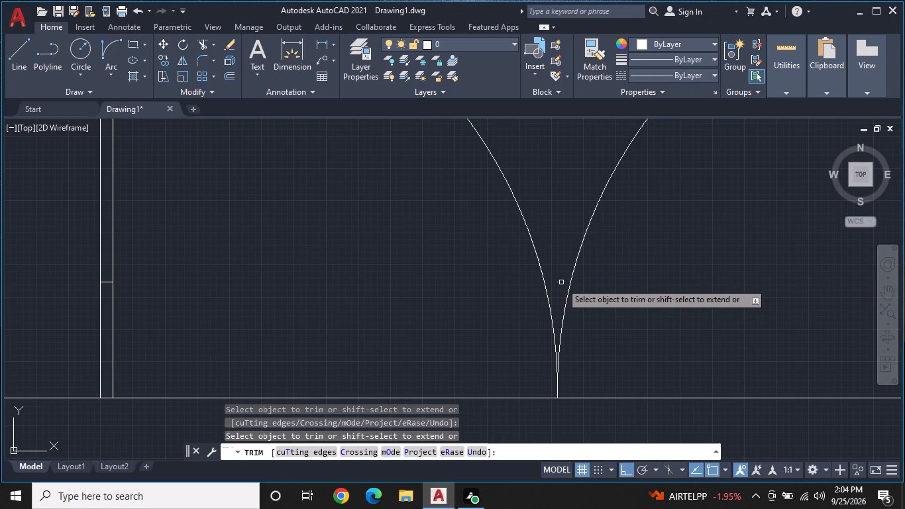
click(559, 284)
click(556, 277)
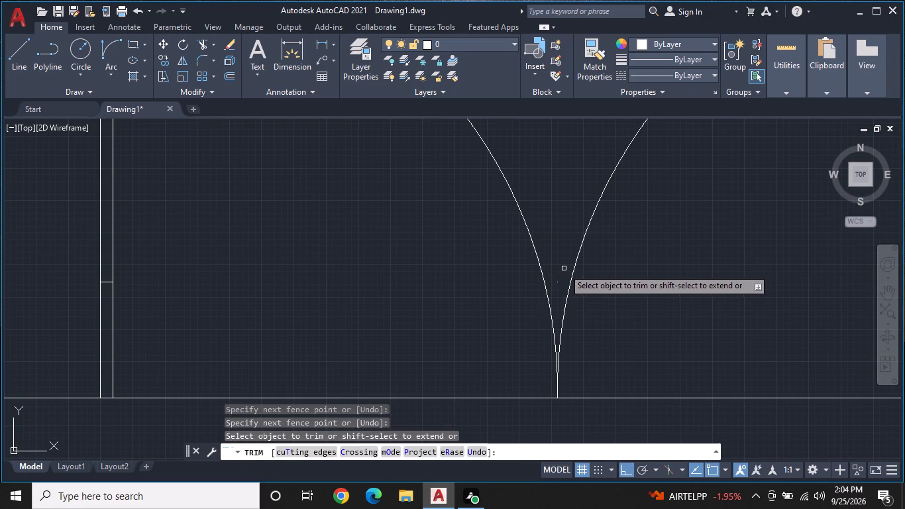
click(555, 282)
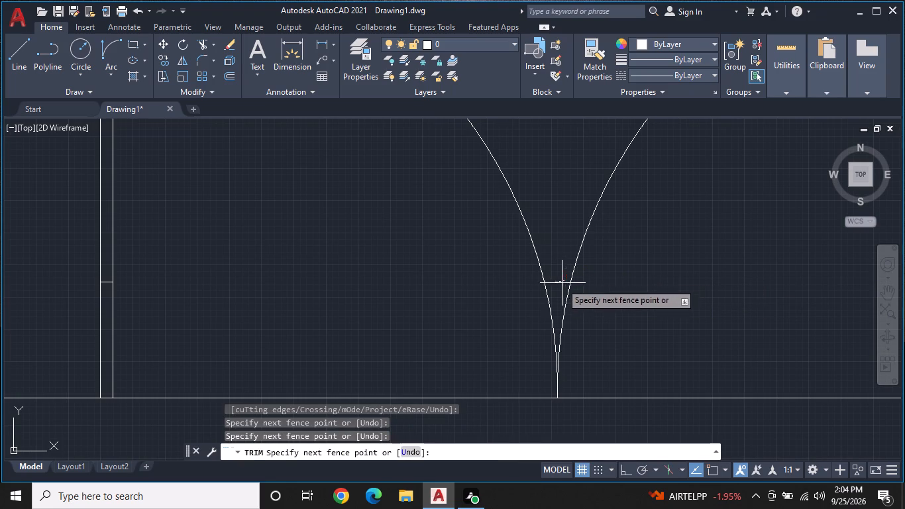
key(Escape)
Erase the tiny leftover wall line fragment between the two door swing arcs.
scroll(559, 288, up, 1)
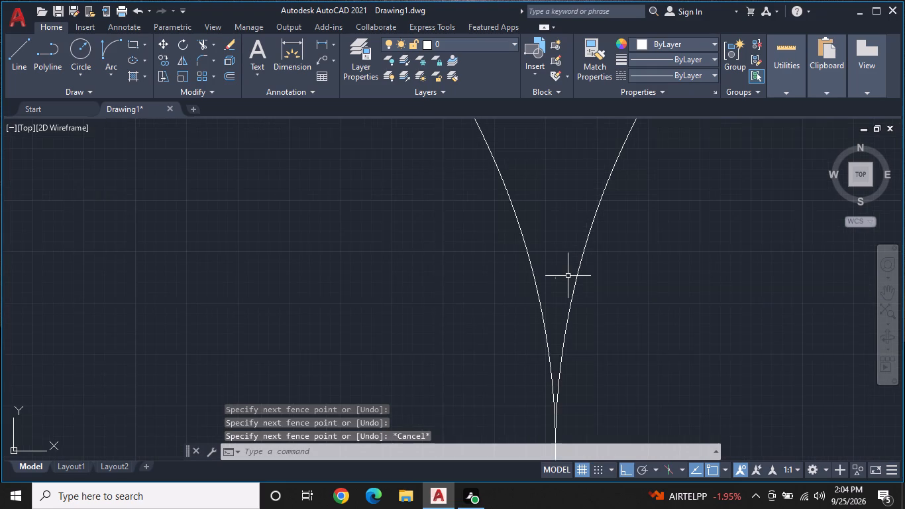
scroll(568, 276, up, 2)
click(533, 283)
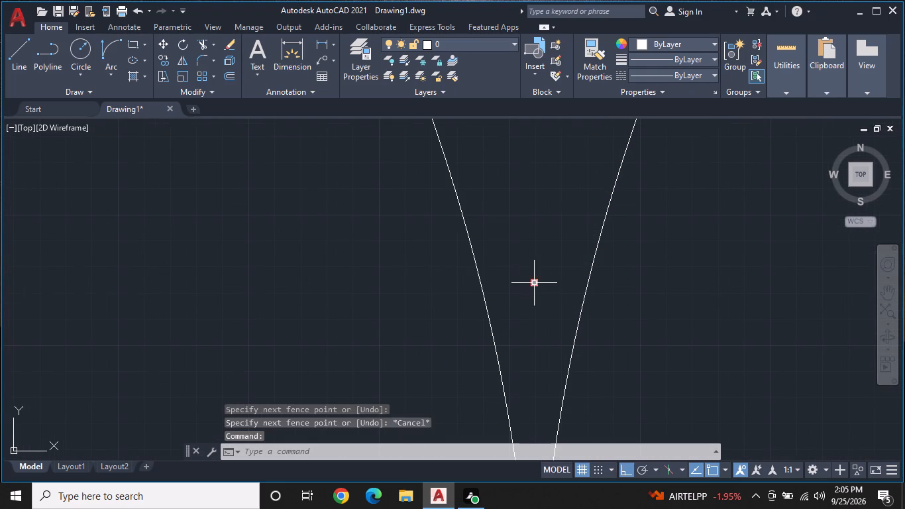
key(Escape)
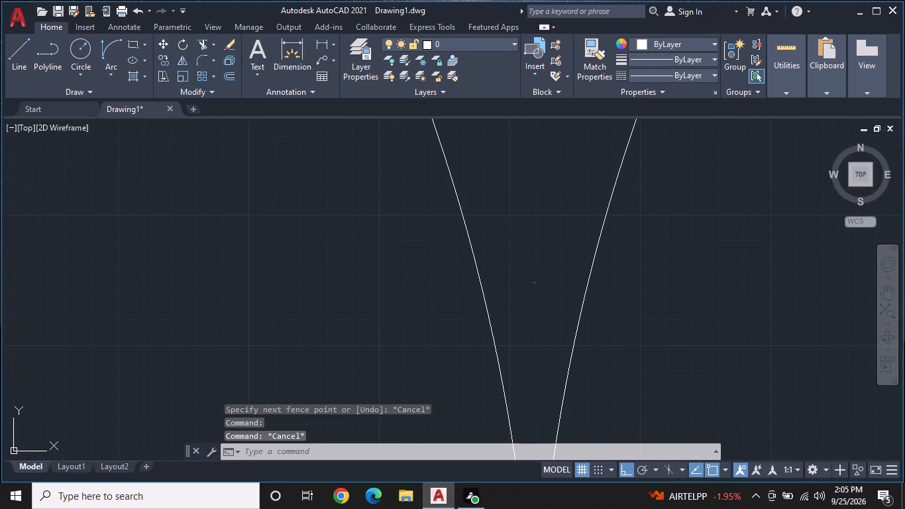
click(536, 283)
right_click(538, 277)
click(566, 243)
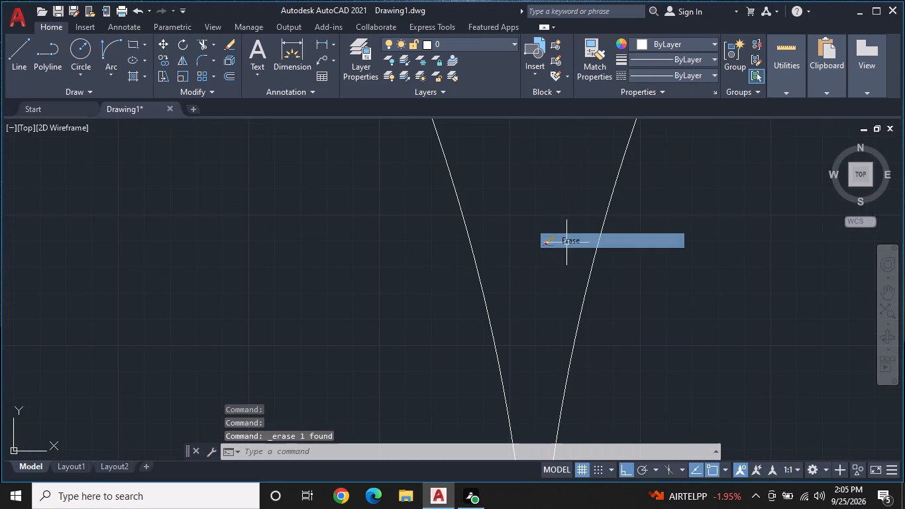
Erase the bottom inner wall line of the fourth top-row room, beside the double-door room.
scroll(568, 242, down, 8)
middle_drag(640, 251, 635, 251)
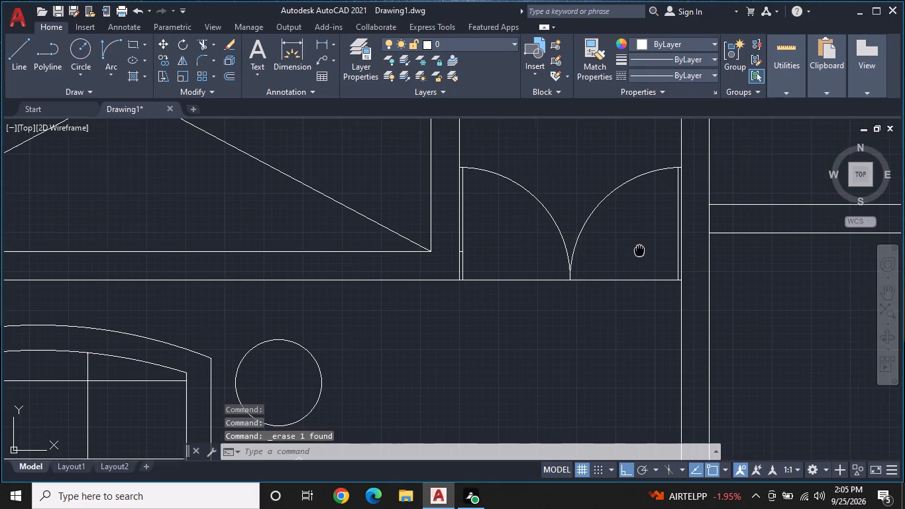
middle_drag(635, 251, 501, 257)
key(Escape)
scroll(495, 249, down, 2)
middle_drag(531, 237, 461, 288)
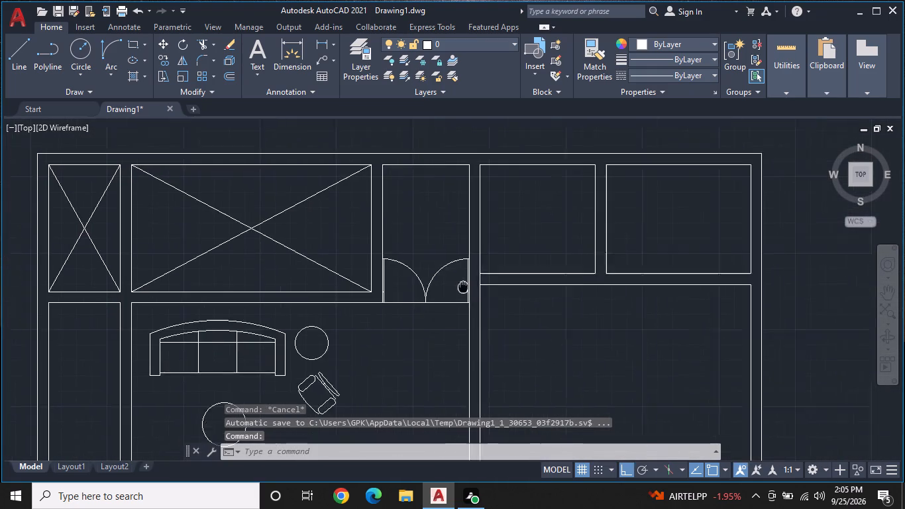
middle_drag(461, 288, 456, 291)
scroll(520, 248, up, 2)
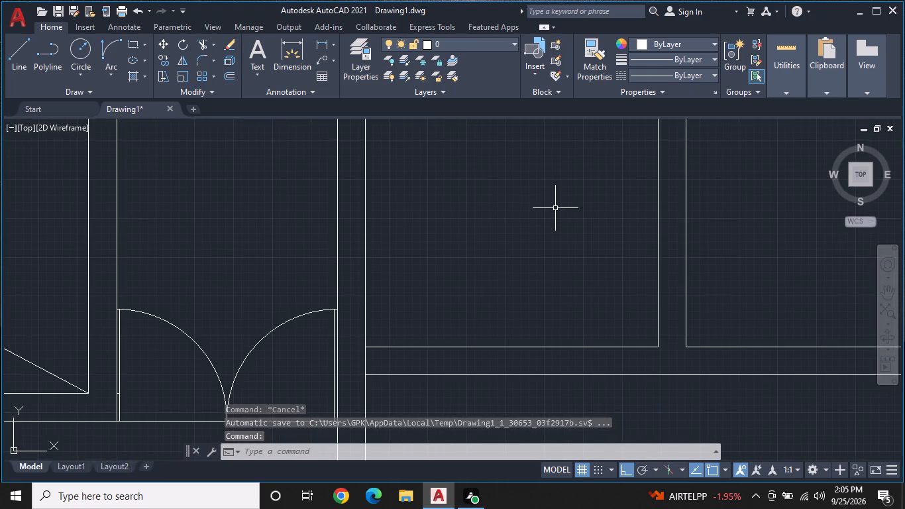
middle_drag(555, 210, 501, 264)
scroll(501, 264, down, 1)
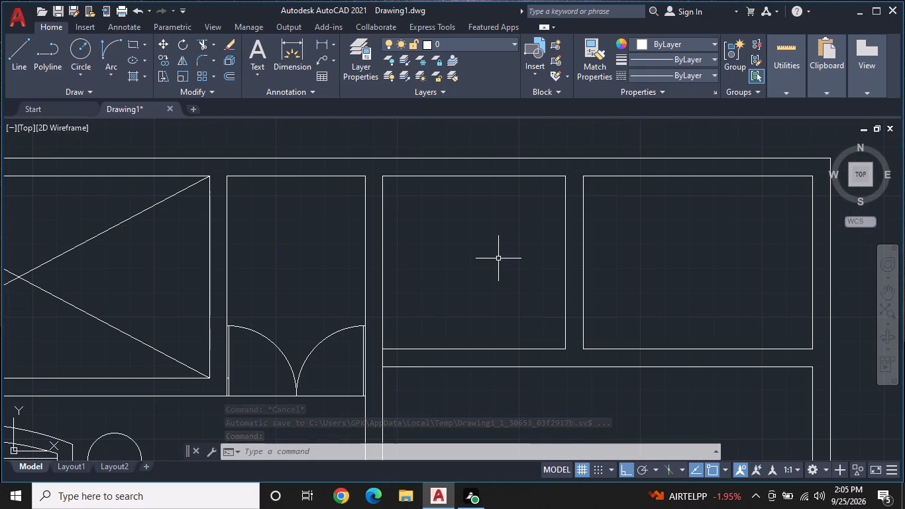
middle_drag(498, 256, 508, 252)
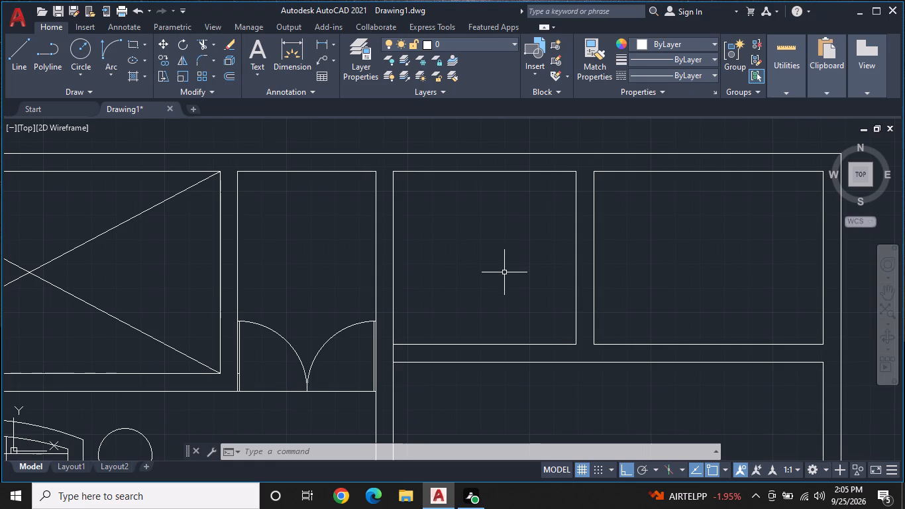
middle_drag(504, 272, 553, 217)
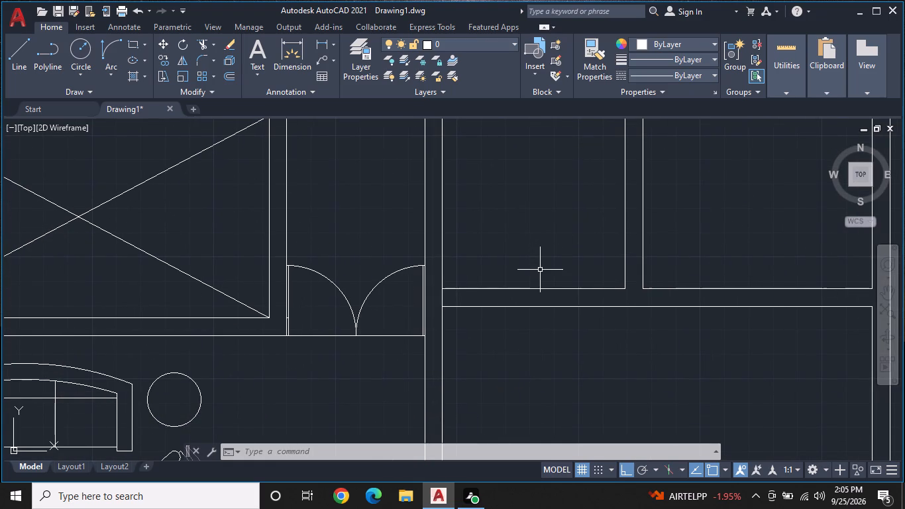
middle_drag(539, 272, 548, 261)
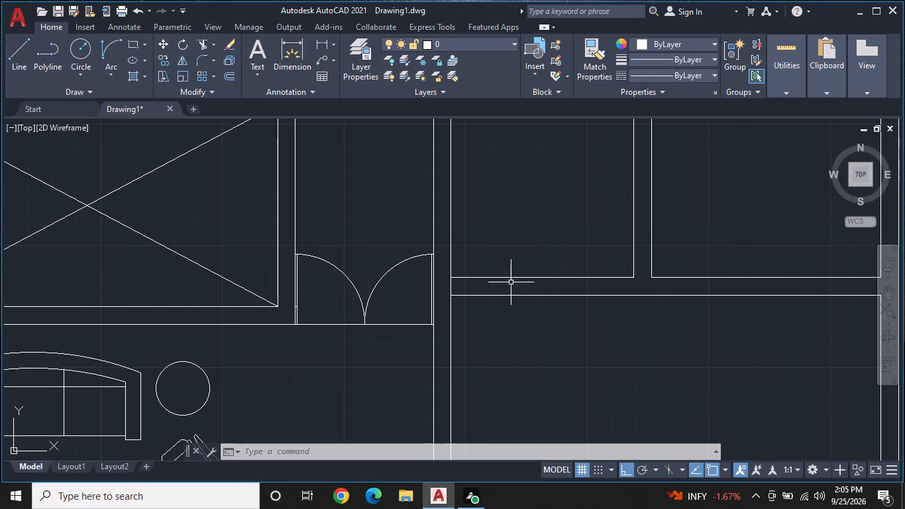
double_click(513, 278)
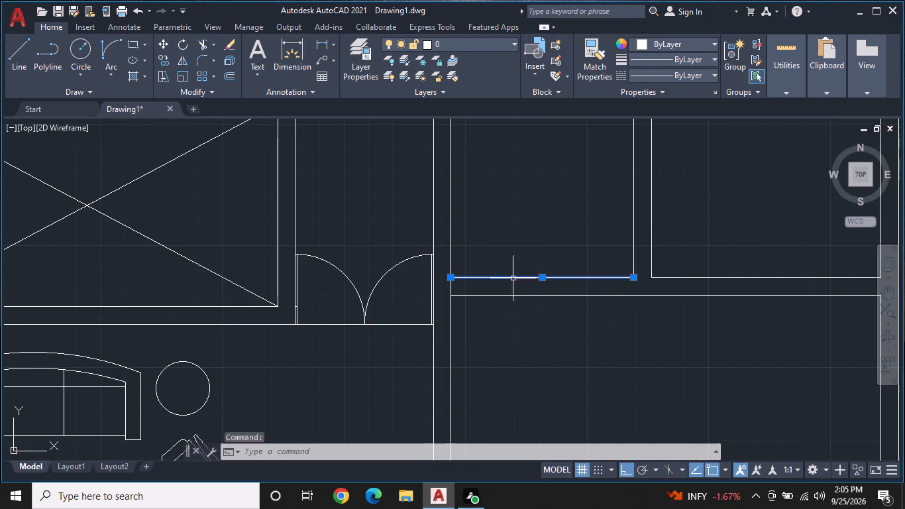
right_click(513, 278)
click(547, 239)
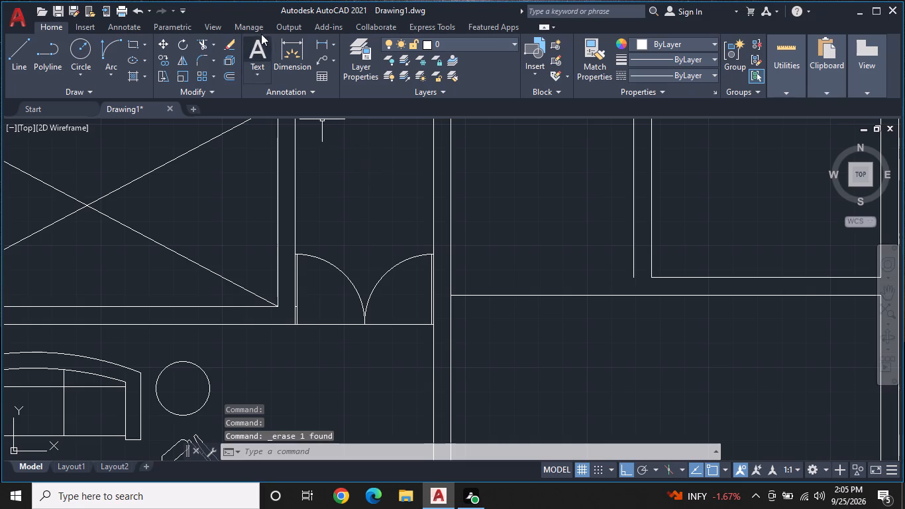
Offset the fourth top-row room's lower outer wall line 5" upward to form the new inner wall line.
click(228, 77)
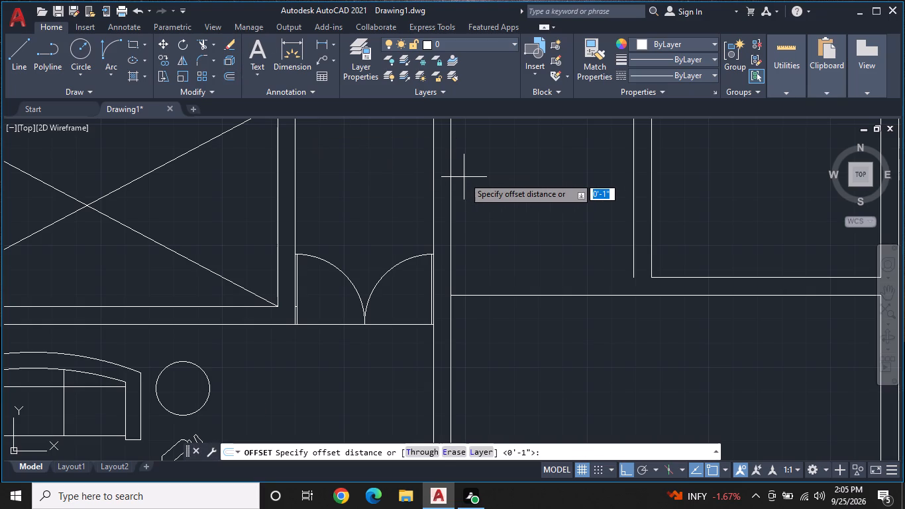
key(5)
key(shift+quotedbl)
key(Return)
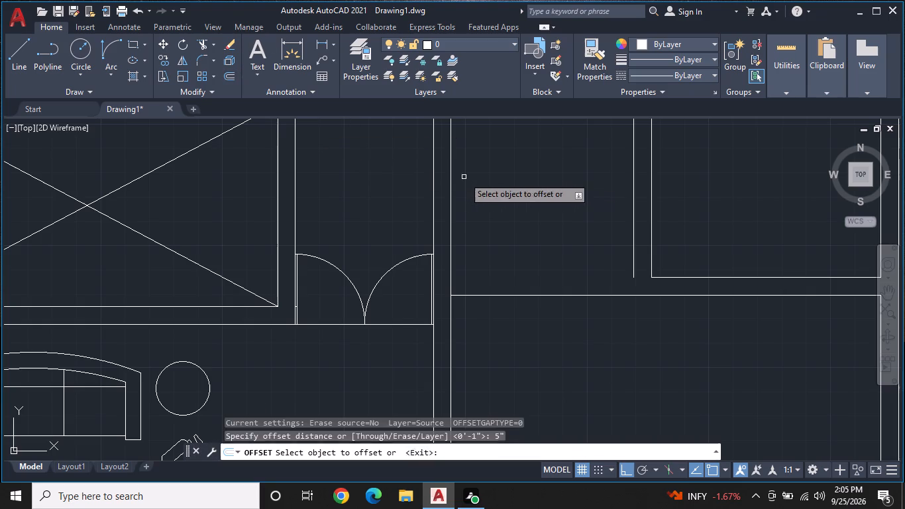
click(500, 296)
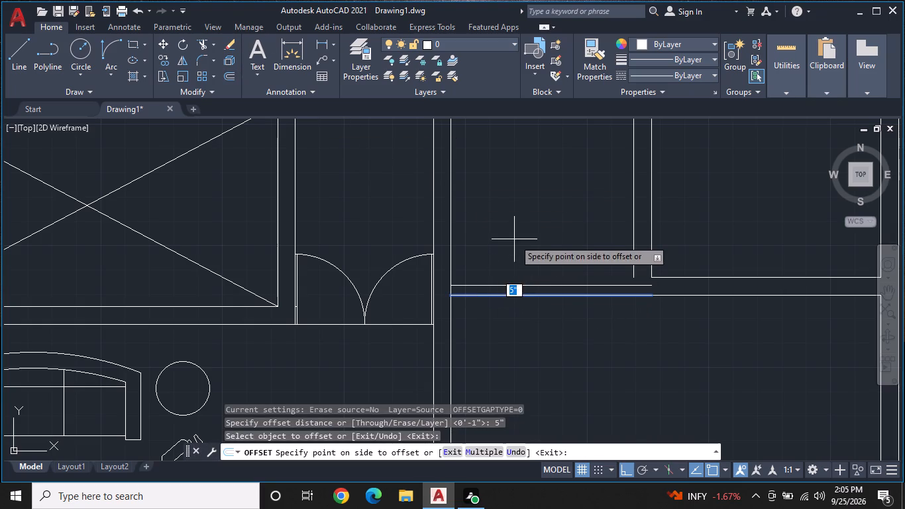
click(514, 239)
key(Escape)
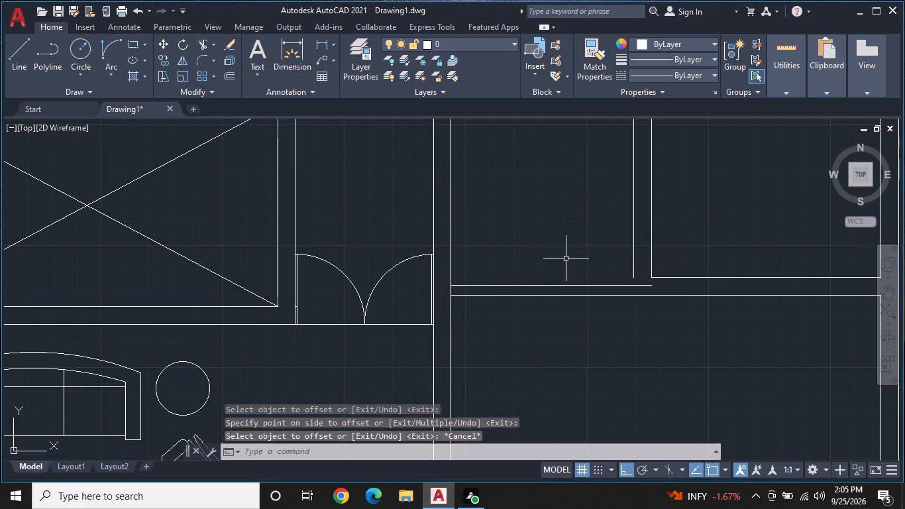
Draw two short vertical jamb lines across the fourth room's 5" lower wall to mark a doorway.
text(L)
key(space)
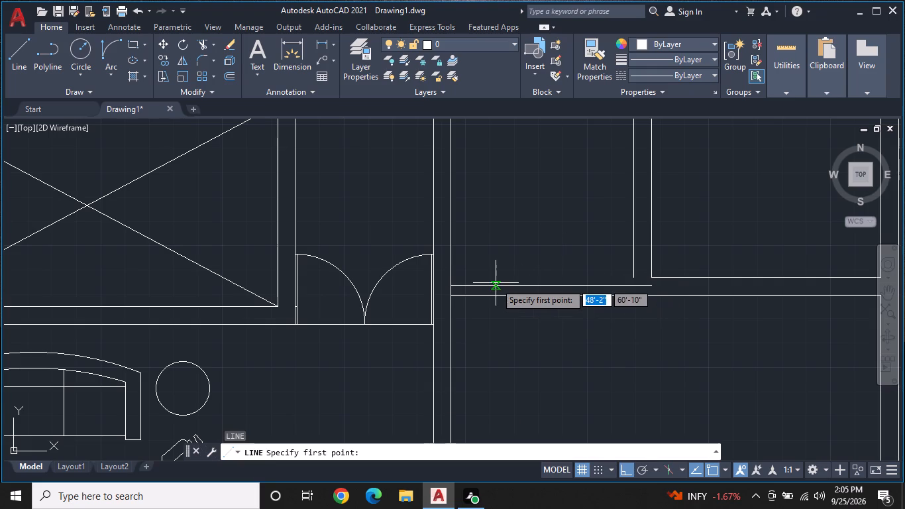
click(496, 285)
click(494, 296)
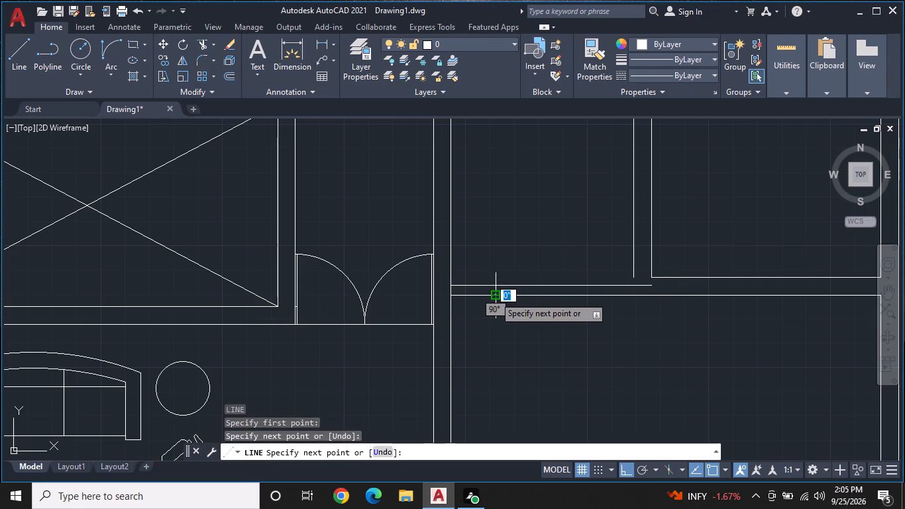
key(Escape)
key(space)
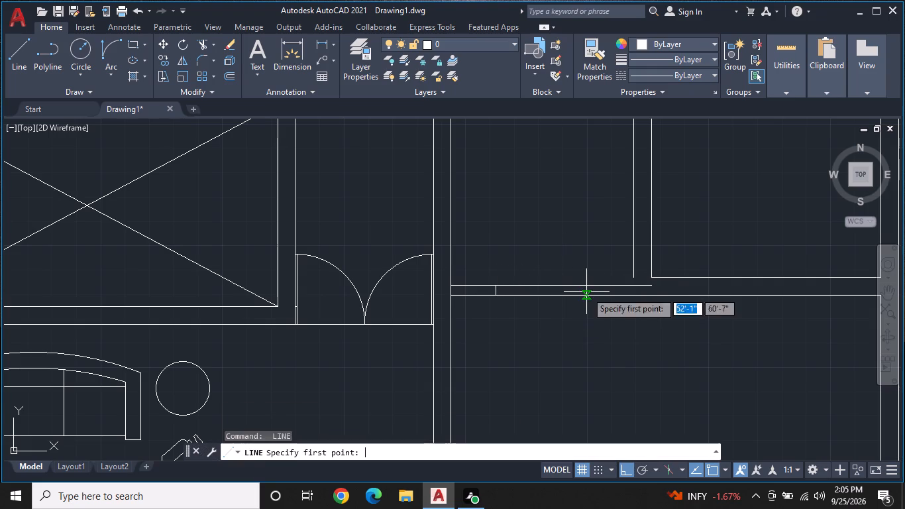
click(548, 284)
click(549, 294)
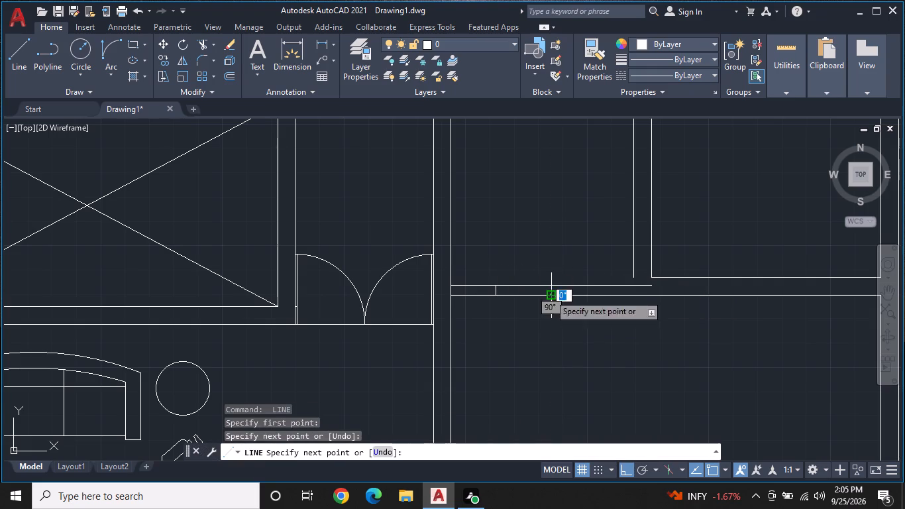
key(space)
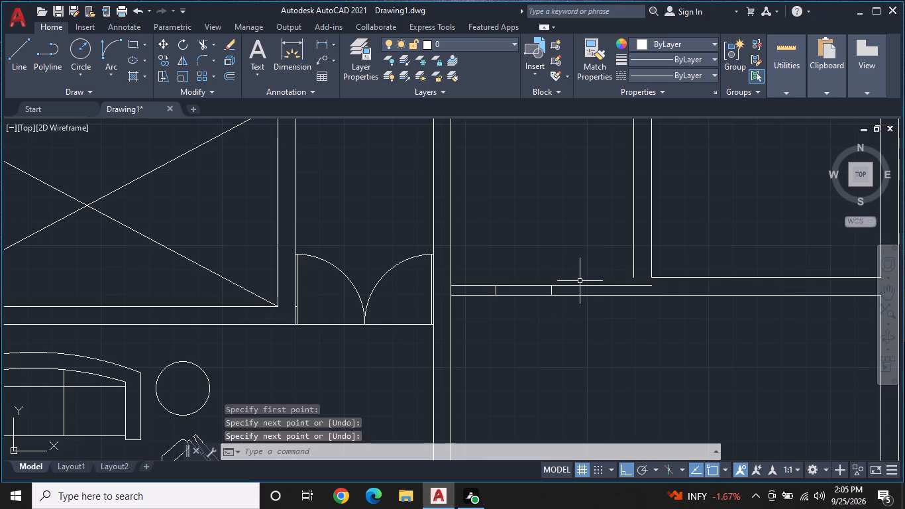
Trim both lines of the fourth room's lower wall between the two jamb lines to open the doorway.
text(TR)
key(space)
click(534, 286)
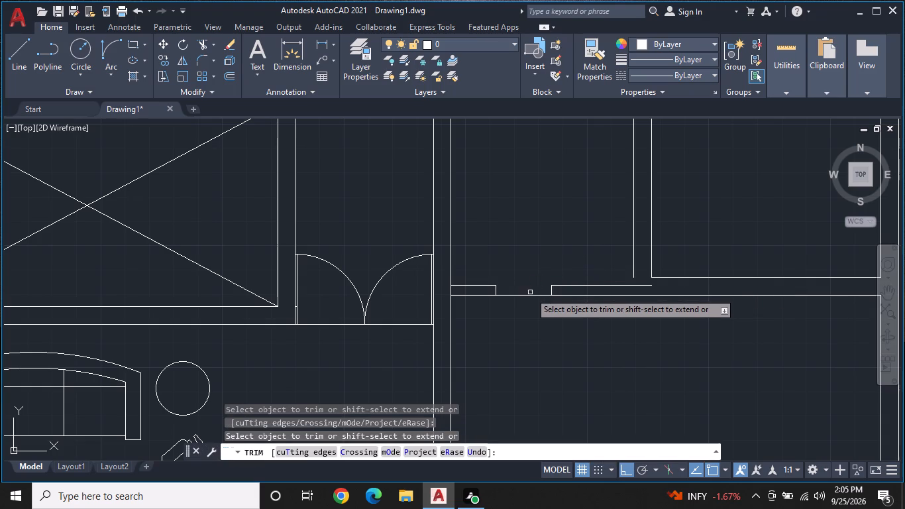
click(528, 294)
middle_drag(601, 332, 569, 350)
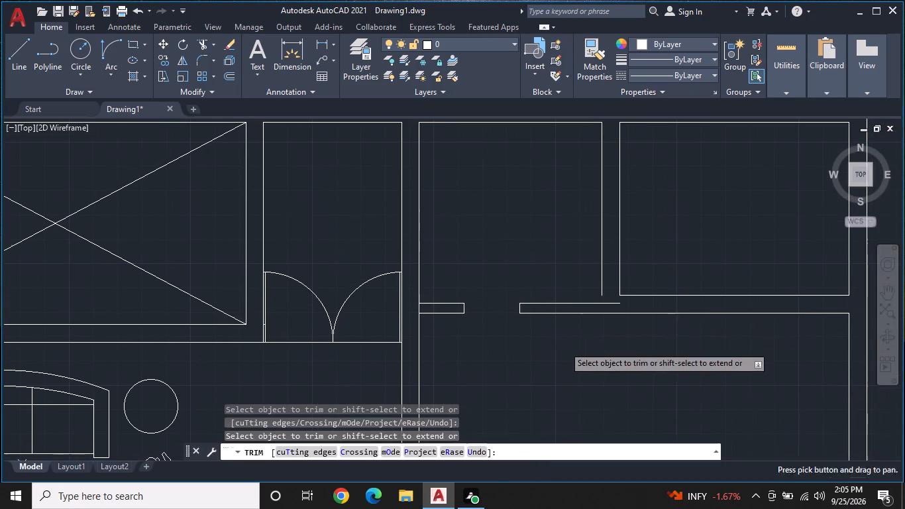
scroll(560, 335, up, 1)
key(Escape)
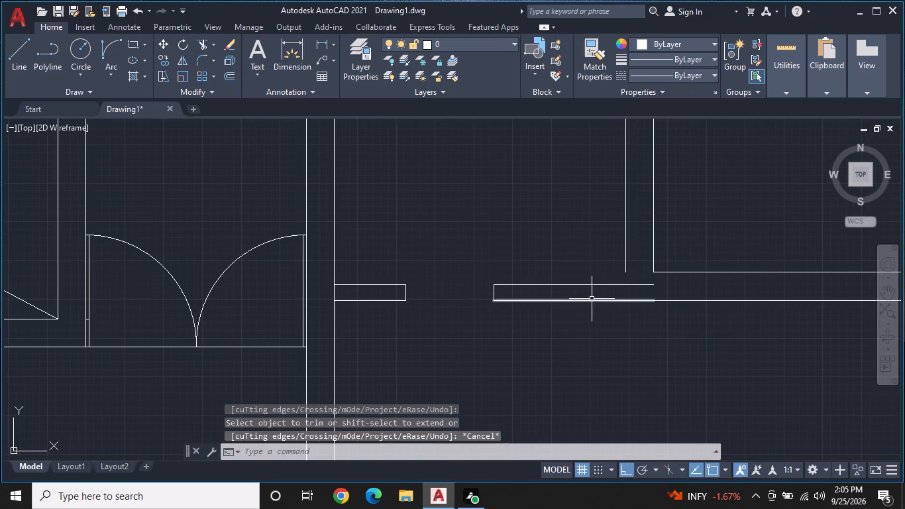
Close the fourth room's lower-right corner by extending its right wall line to the new wall line and trimming the overhang.
key(e)
text(X)
key(space)
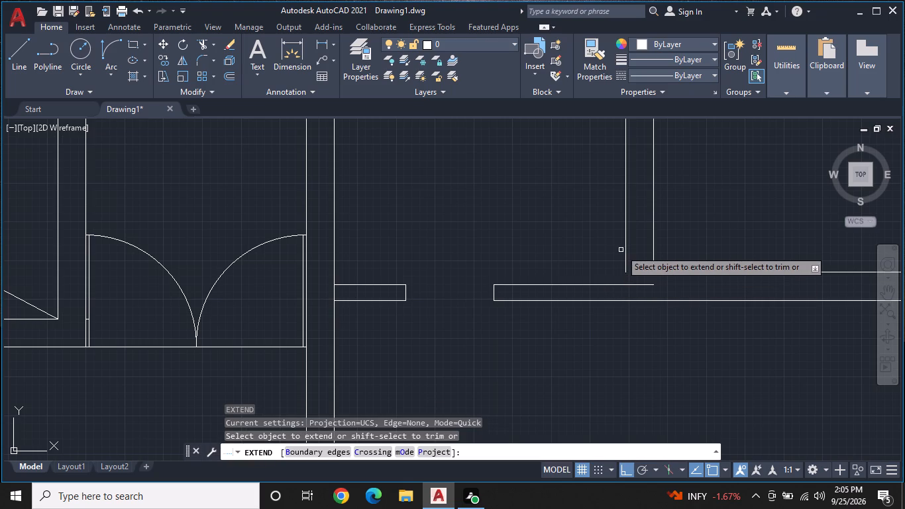
click(624, 243)
key(Escape)
text(TR)
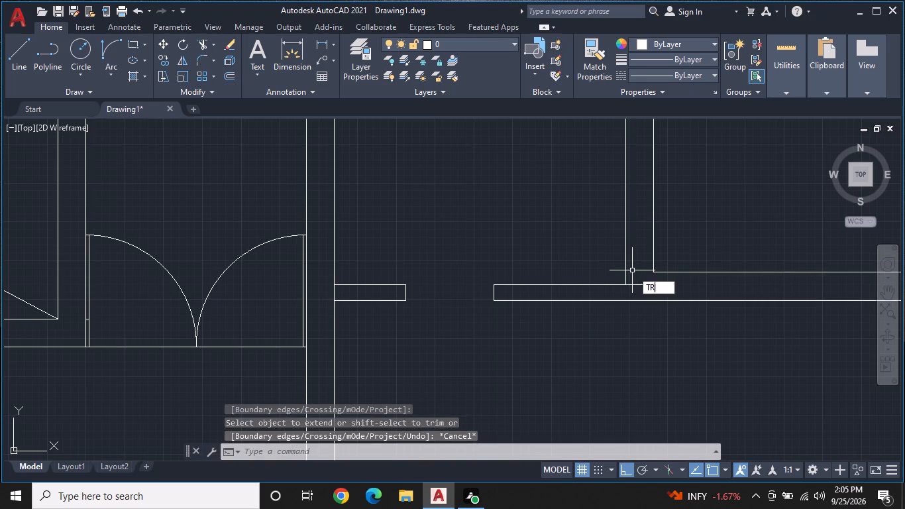
key(space)
click(640, 284)
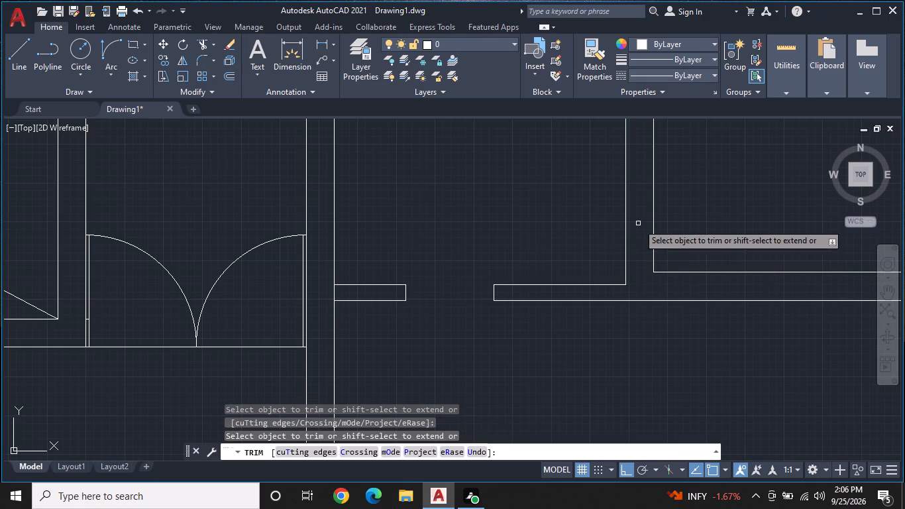
Remove the bottom inner wall line of the fifth top-row room with Trim.
middle_drag(638, 227, 635, 261)
scroll(635, 261, down, 1)
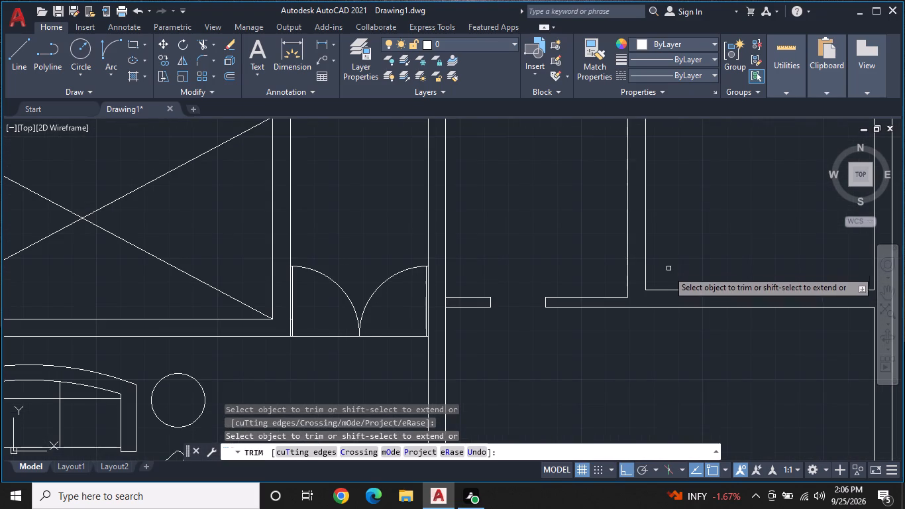
click(665, 290)
middle_drag(667, 290, 611, 292)
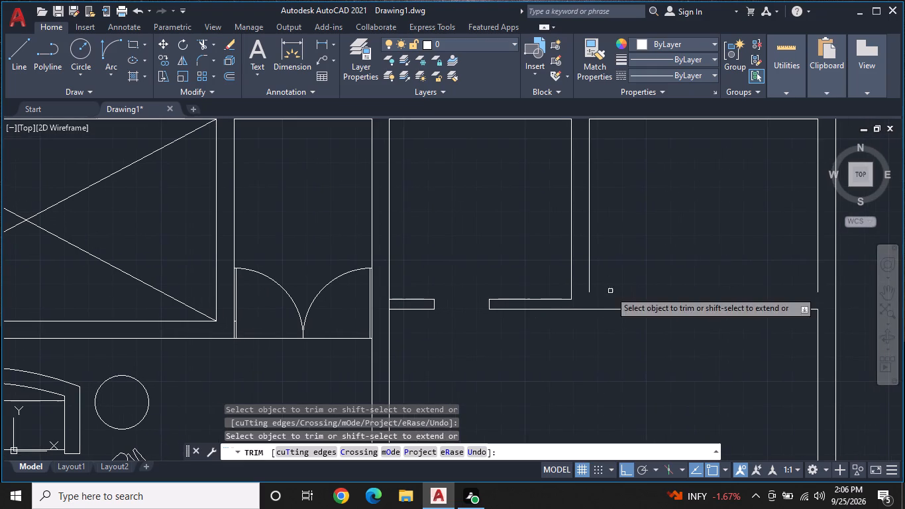
key(Escape)
Offset the fifth top-row room's lower outer wall line 5" upward to form its new inner wall line.
key(o)
text(F)
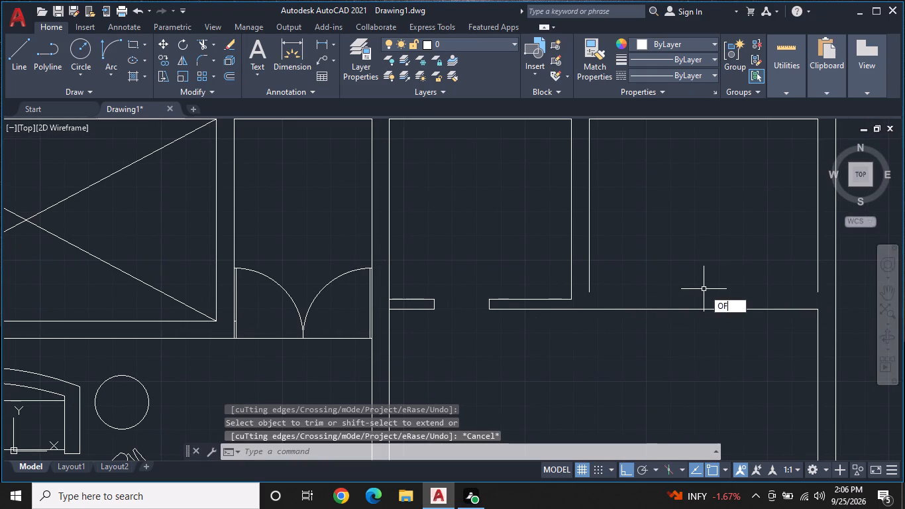
key(space)
right_click(713, 254)
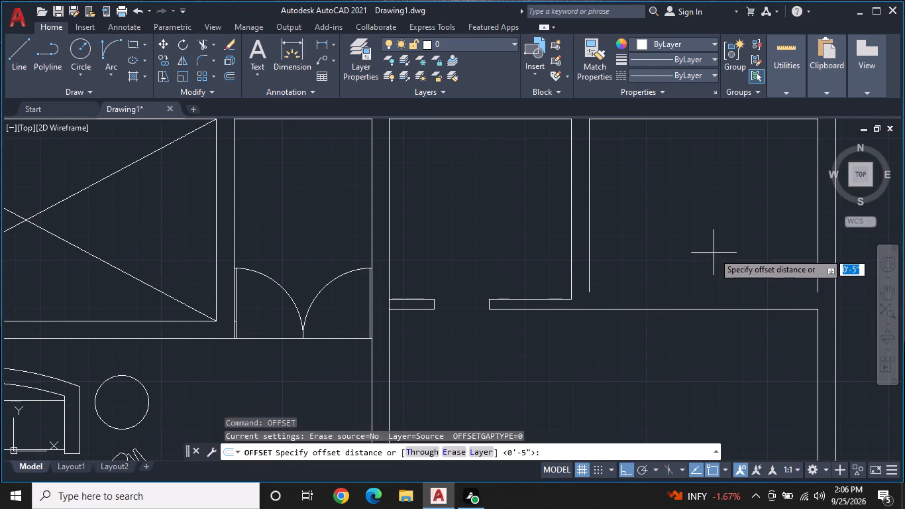
click(727, 262)
click(669, 310)
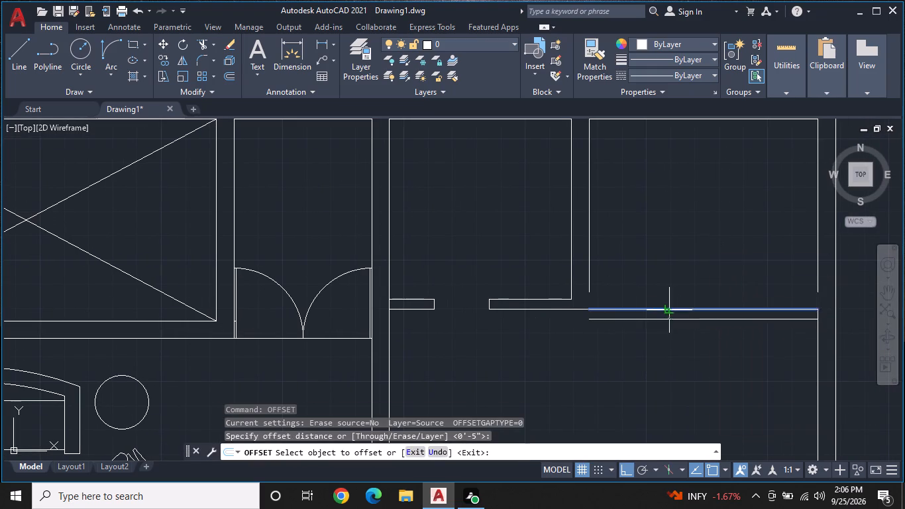
click(681, 262)
Offset the fourth room's right wall line 5" toward the fifth room to form a thinner partition.
middle_drag(749, 270, 706, 271)
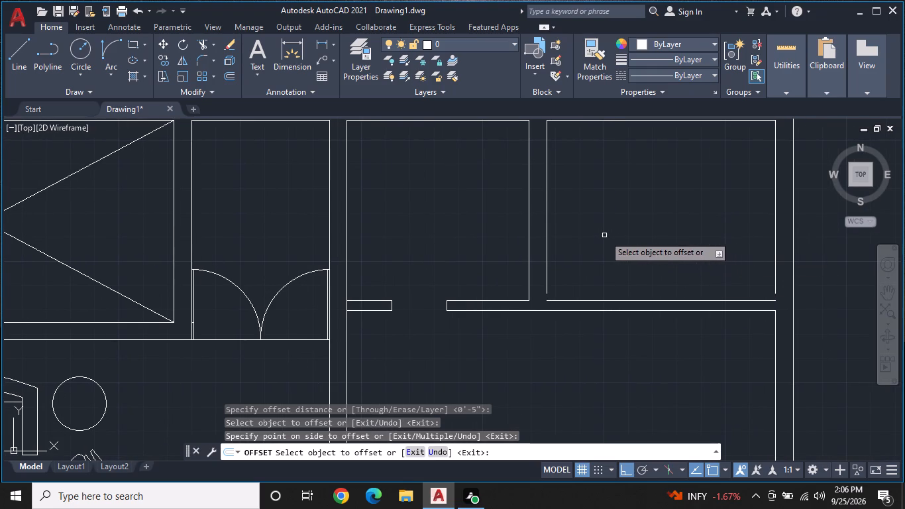
click(529, 211)
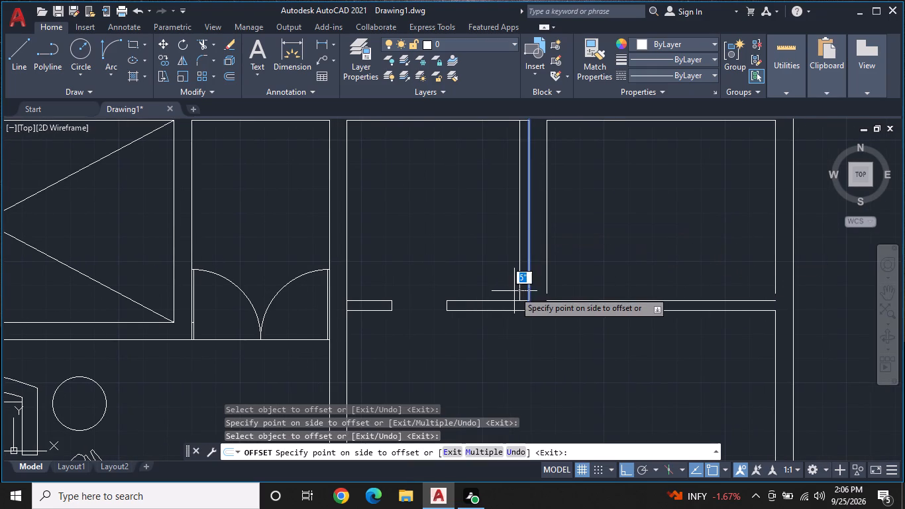
click(560, 246)
middle_drag(570, 235, 571, 276)
key(Escape)
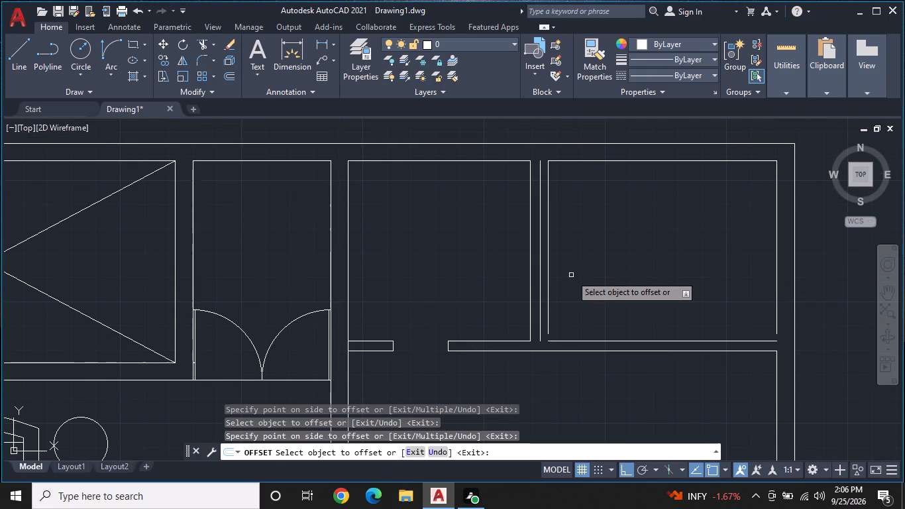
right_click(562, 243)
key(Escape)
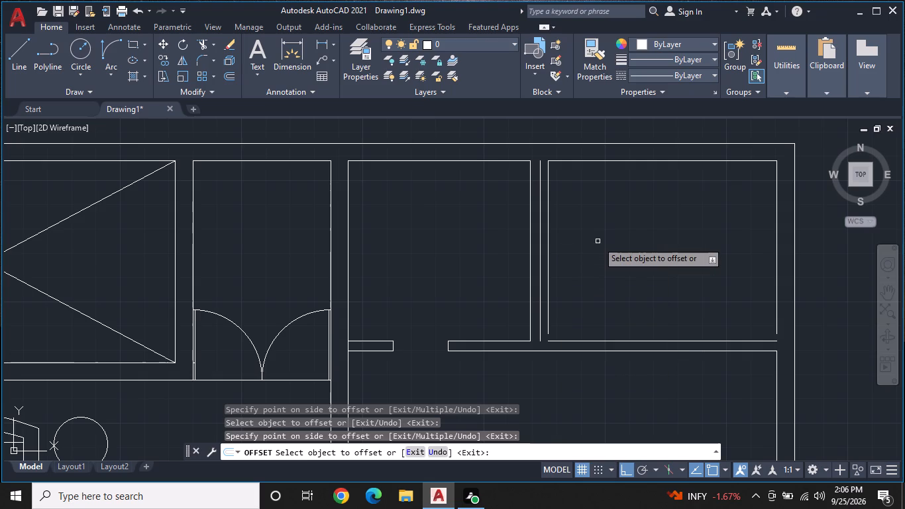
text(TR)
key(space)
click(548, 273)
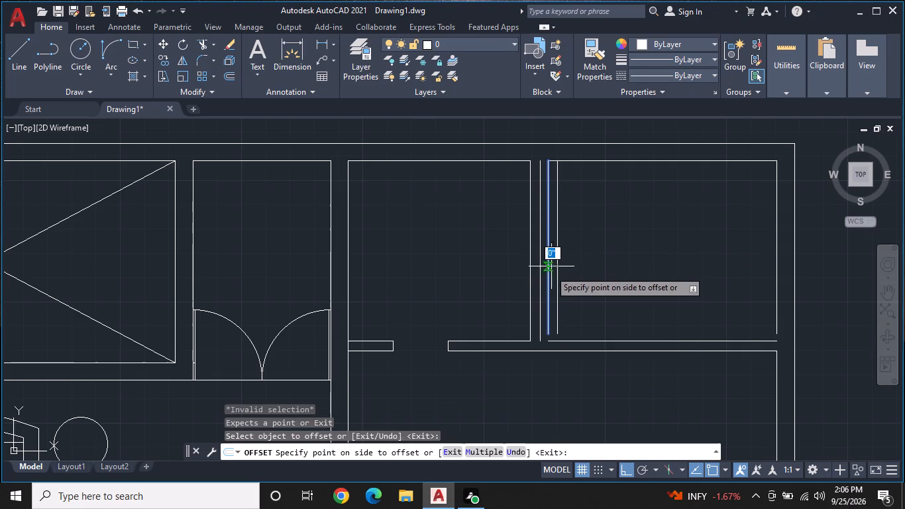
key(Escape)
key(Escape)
Remove the fifth room's old left wall line, just beyond the new 5" partition line, with Trim.
text(TR)
key(space)
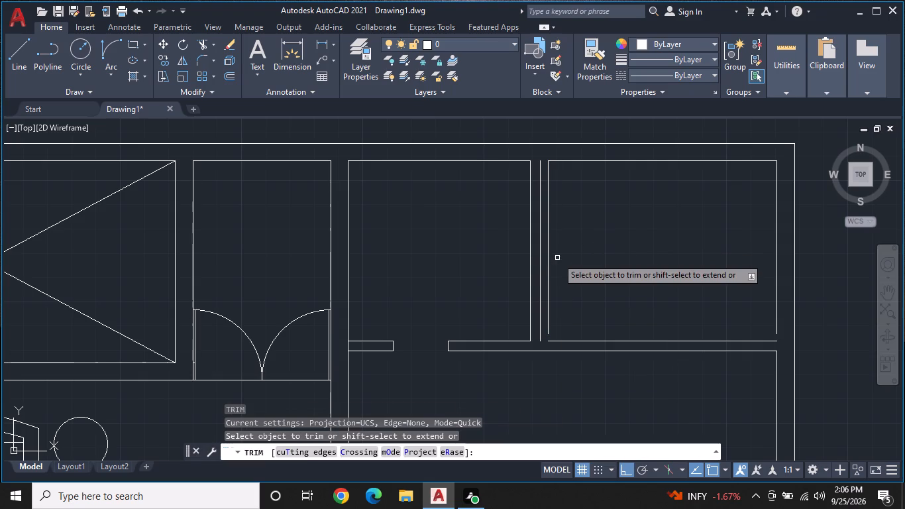
click(549, 265)
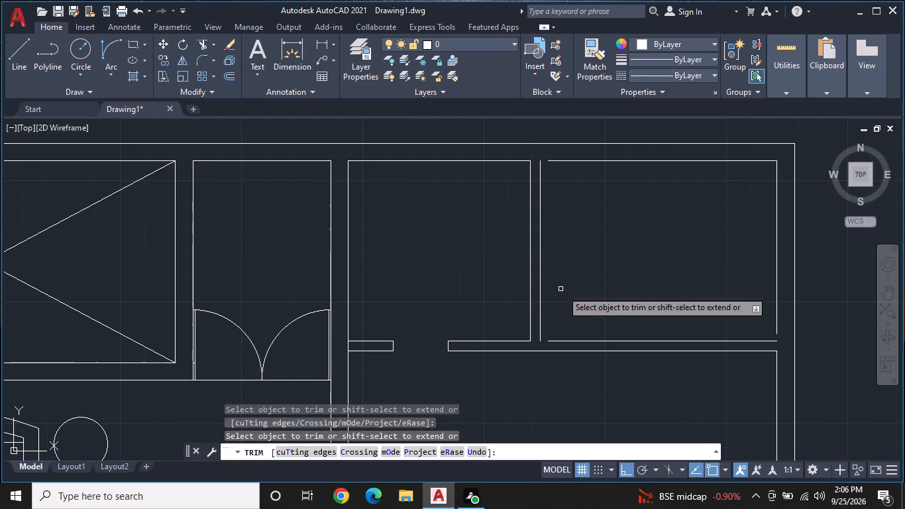
middle_drag(572, 296, 563, 311)
key(Escape)
Extend the fifth room's top inner line to the new partition and its right wall line down to the new lower wall.
text(EX)
key(space)
click(584, 177)
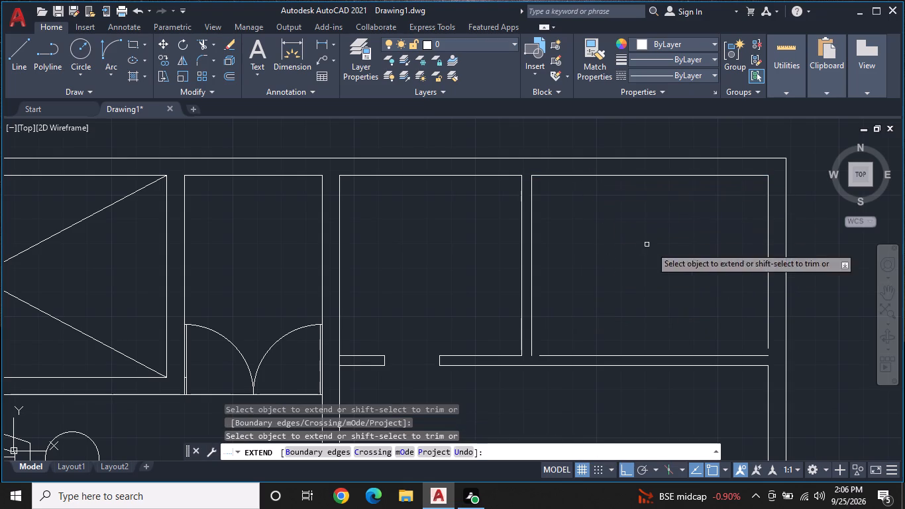
click(767, 286)
middle_drag(666, 297, 732, 288)
key(Escape)
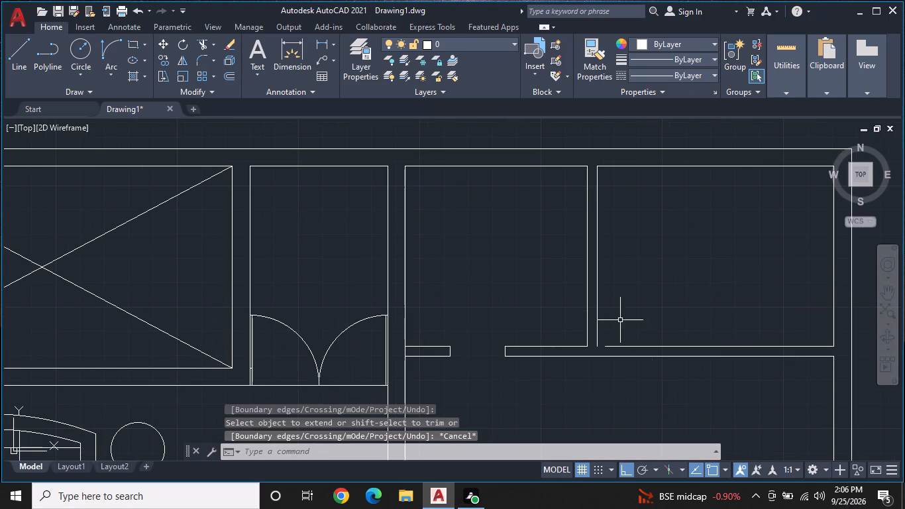
Fillet the fifth room's lower inner wall line with the new partition line to close the lower-left corner.
scroll(605, 332, up, 1)
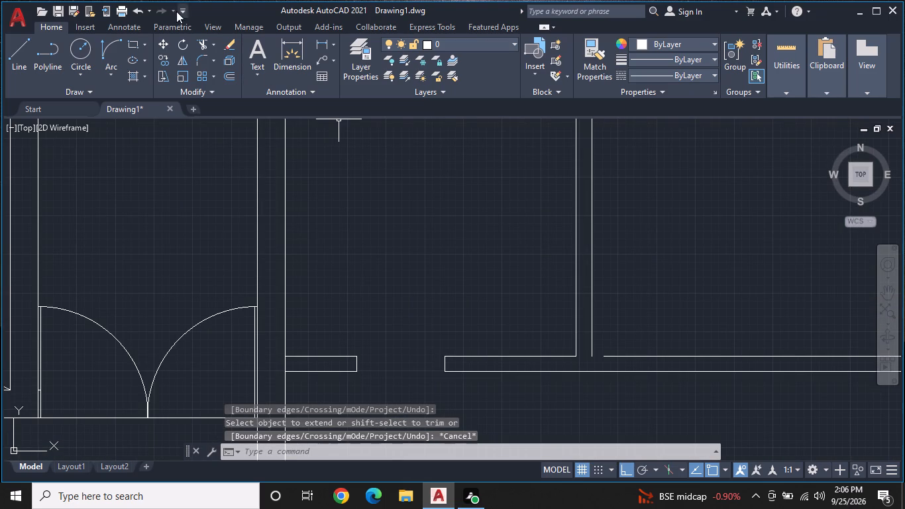
click(202, 55)
click(623, 355)
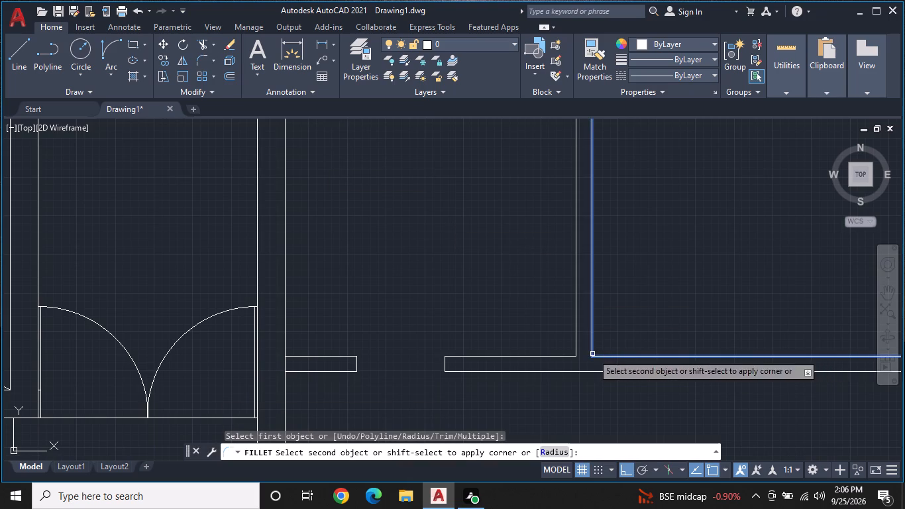
click(592, 354)
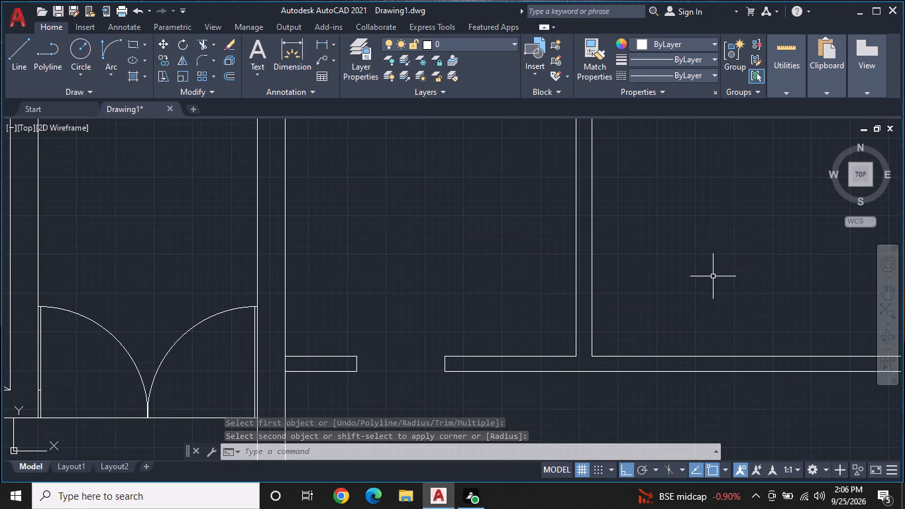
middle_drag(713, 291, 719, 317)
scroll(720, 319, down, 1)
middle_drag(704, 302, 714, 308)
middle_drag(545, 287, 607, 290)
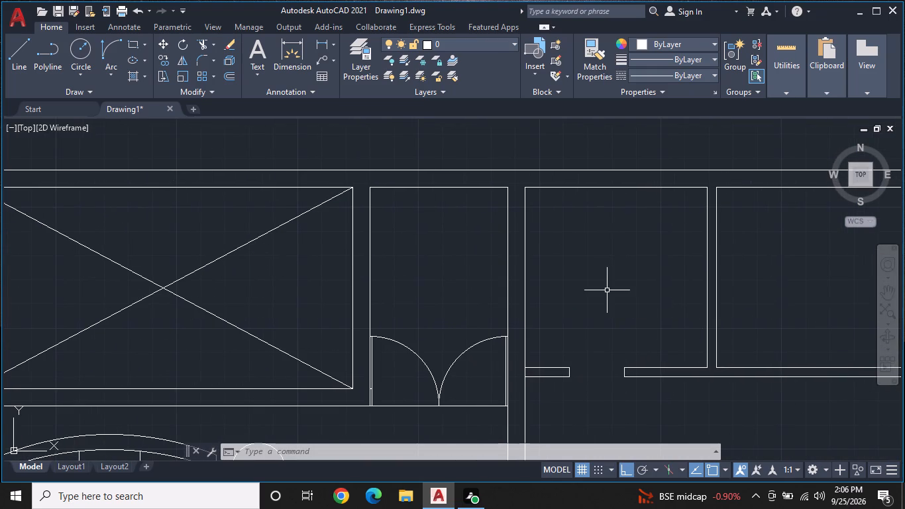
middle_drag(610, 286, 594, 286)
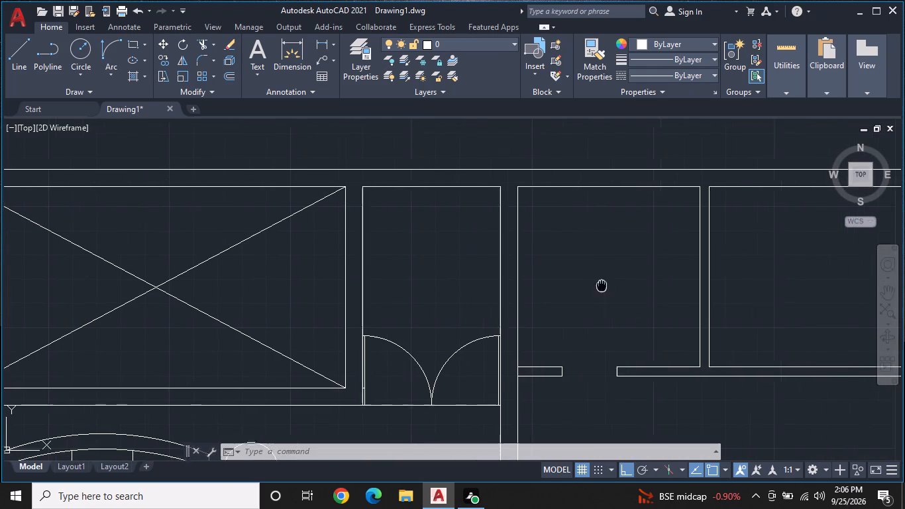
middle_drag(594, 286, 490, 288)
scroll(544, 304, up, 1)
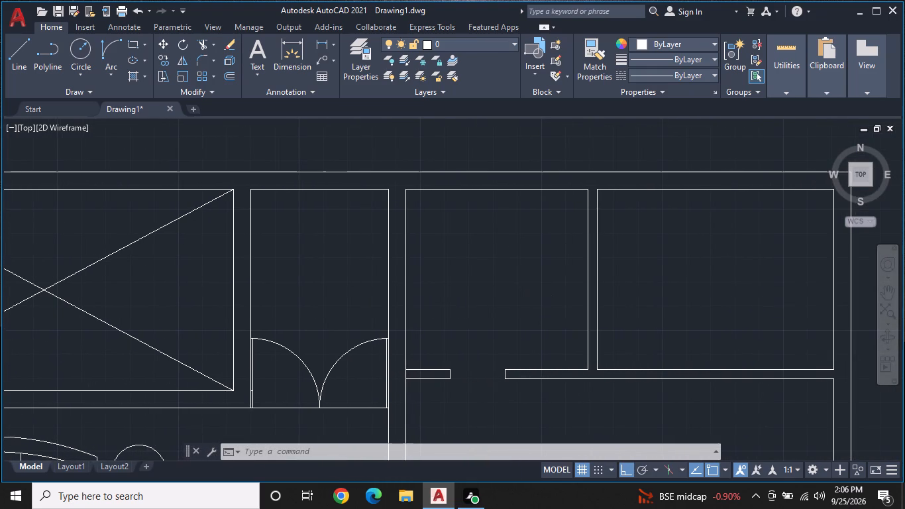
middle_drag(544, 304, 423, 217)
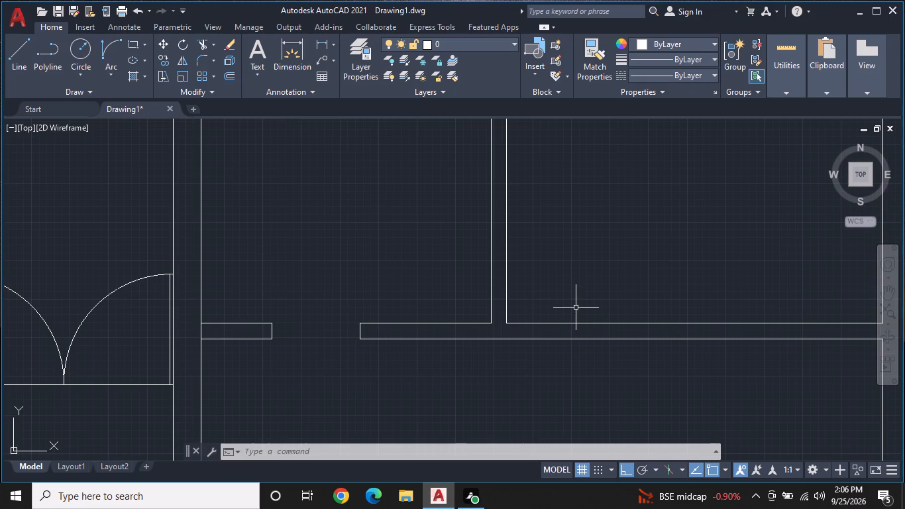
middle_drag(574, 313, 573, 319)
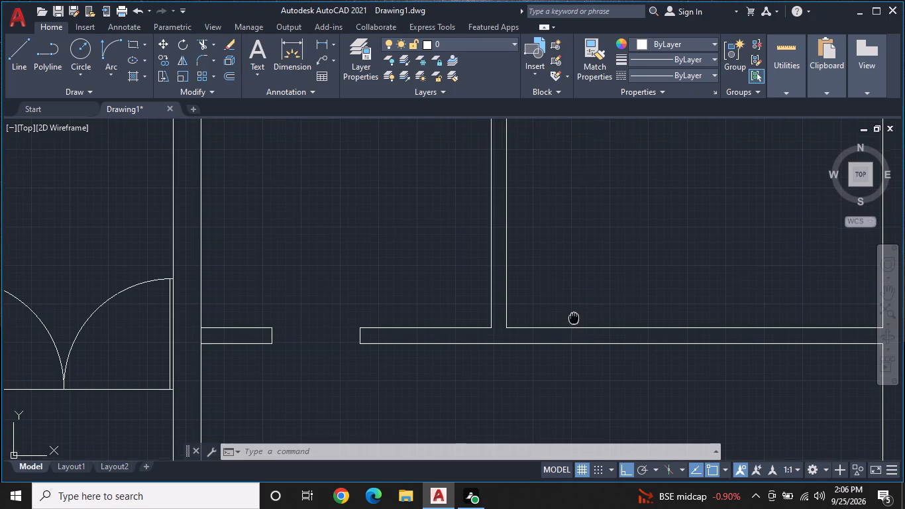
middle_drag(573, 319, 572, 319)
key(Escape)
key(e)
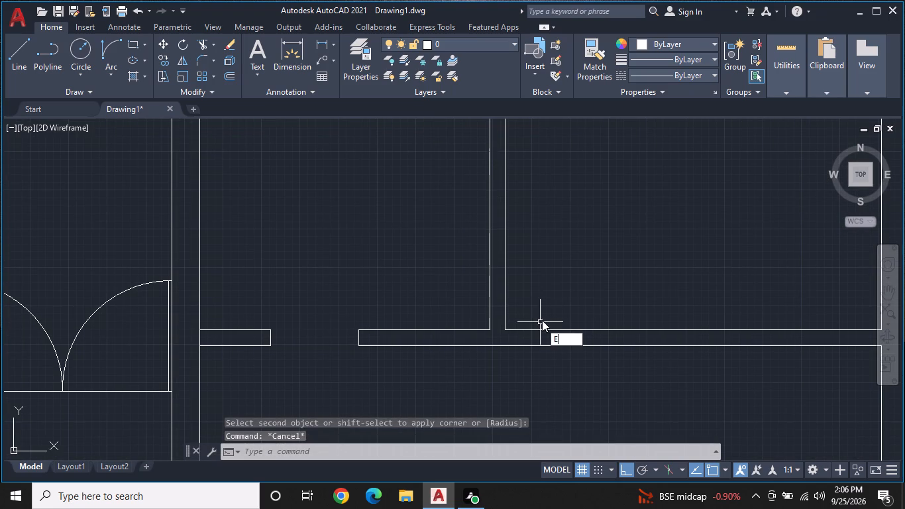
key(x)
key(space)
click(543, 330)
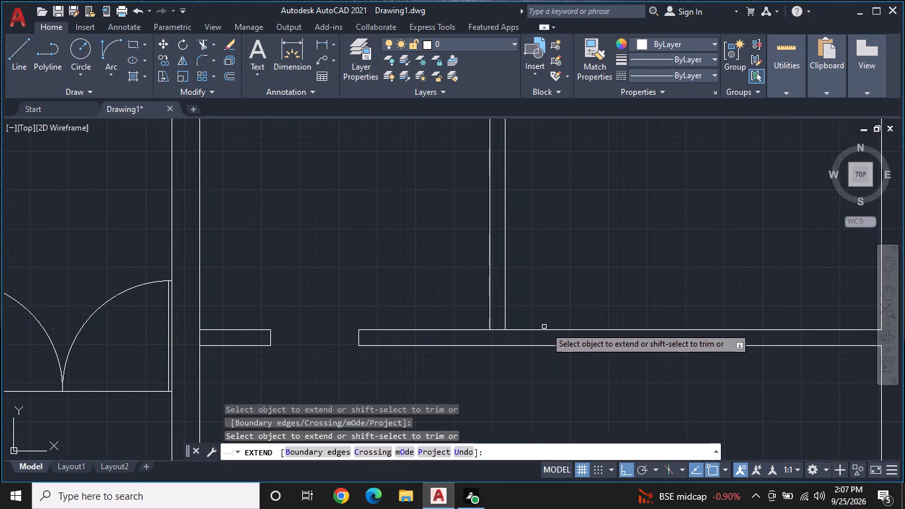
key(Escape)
Draw a 3' line along the lower wall toward the fifth room, starting at the fourth room's lower-right inner corner.
text(L)
key(space)
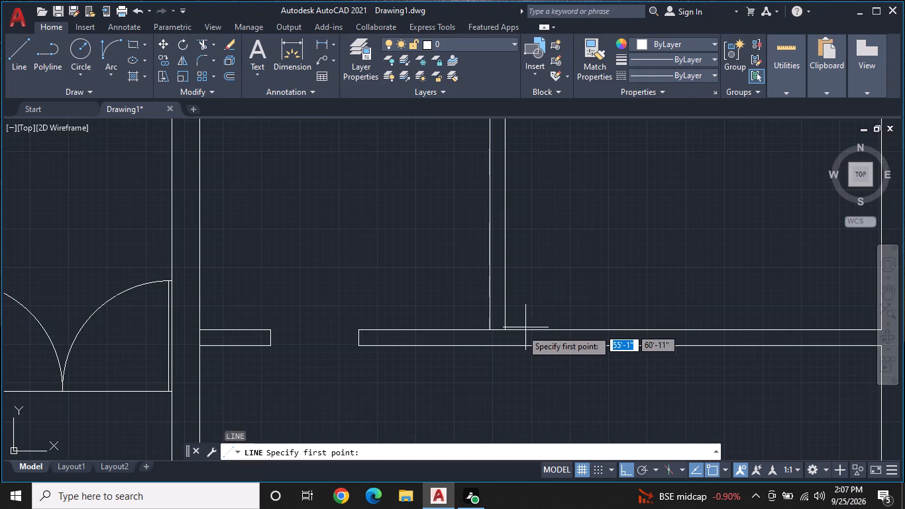
click(489, 326)
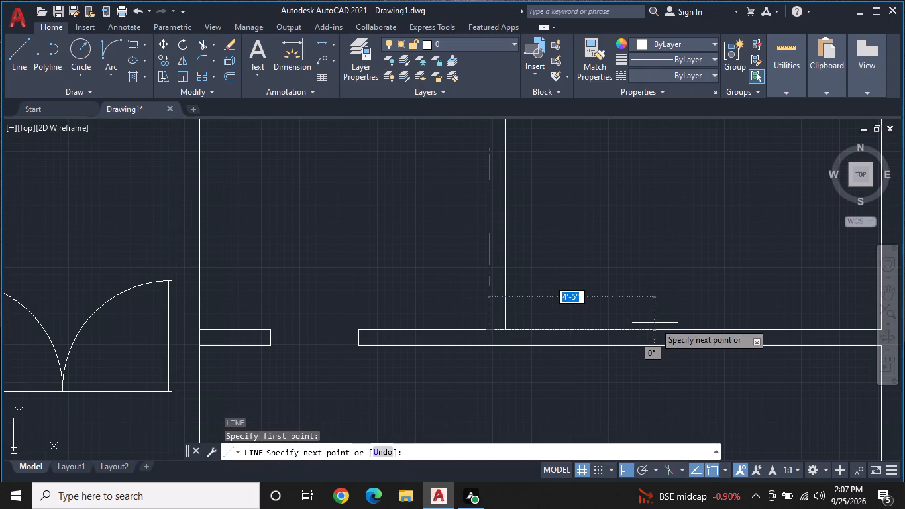
key(3)
key(apostrophe)
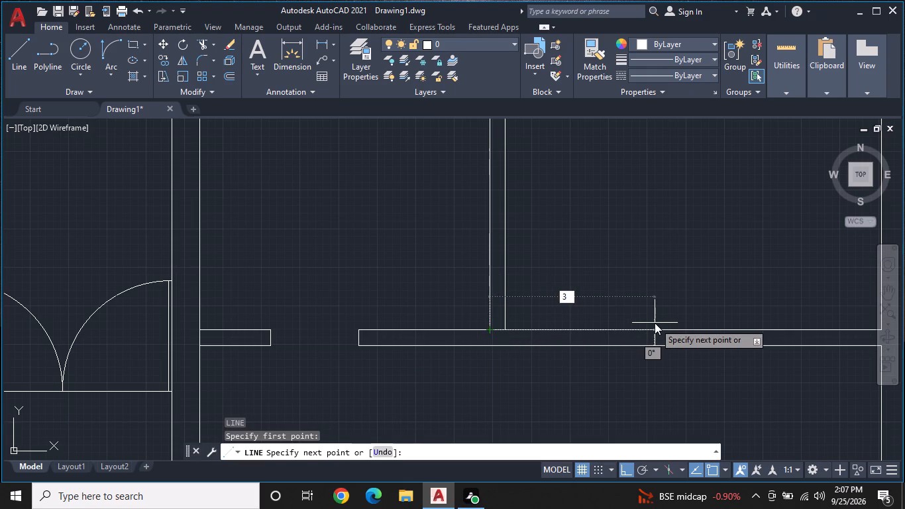
key(Return)
key(Escape)
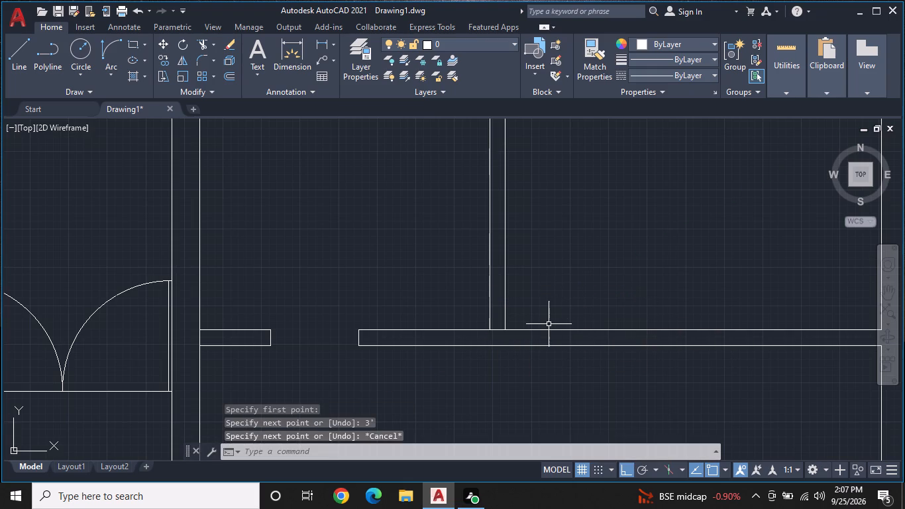
Draw a 3' line up along the partition from the fifth room's lower-left inner corner.
key(space)
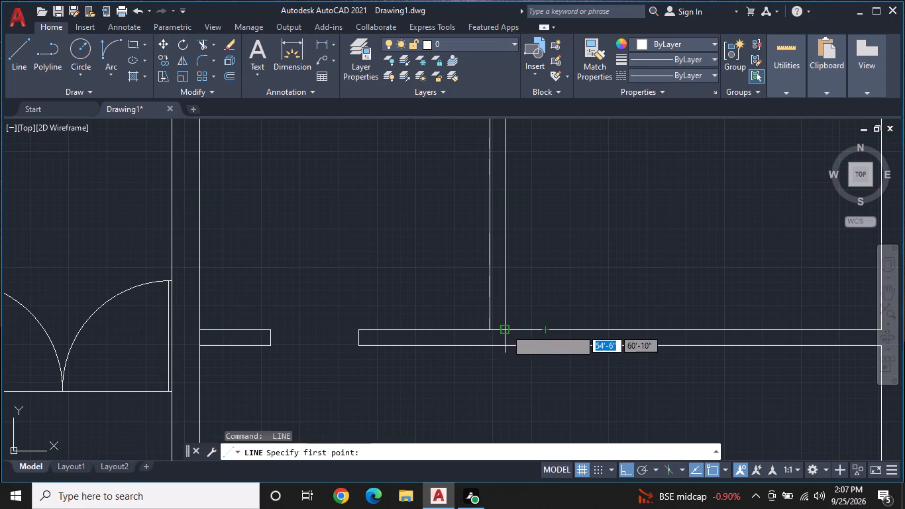
click(505, 329)
text(3')
key(Return)
key(Escape)
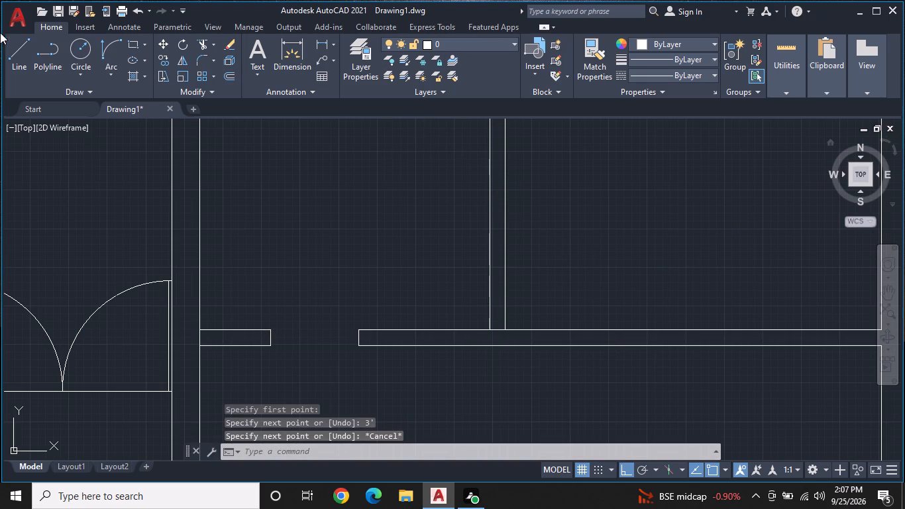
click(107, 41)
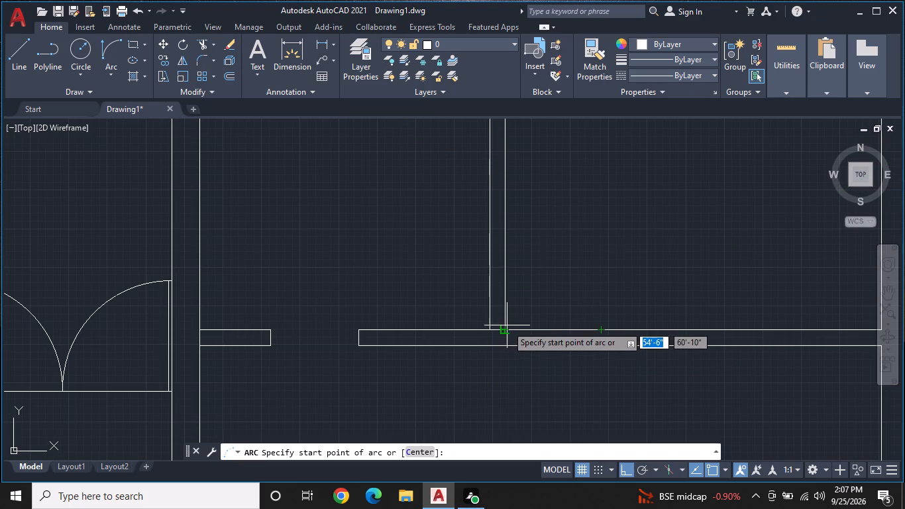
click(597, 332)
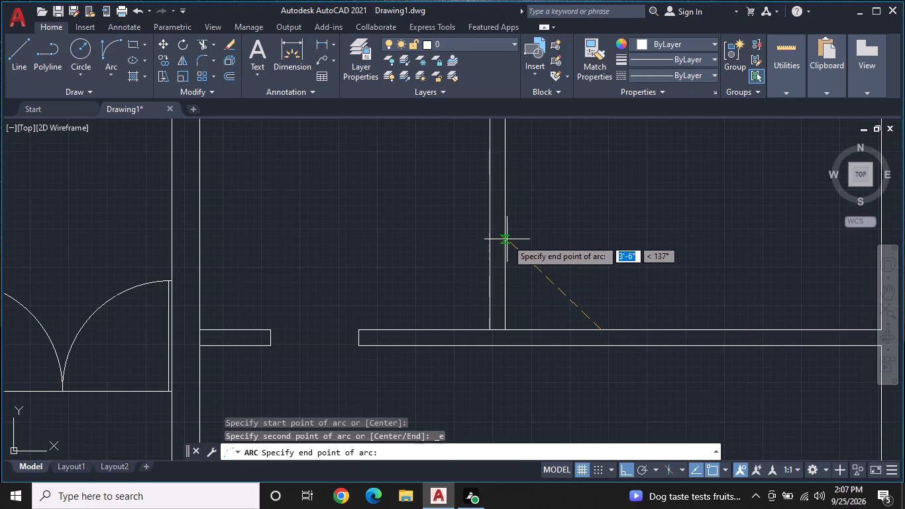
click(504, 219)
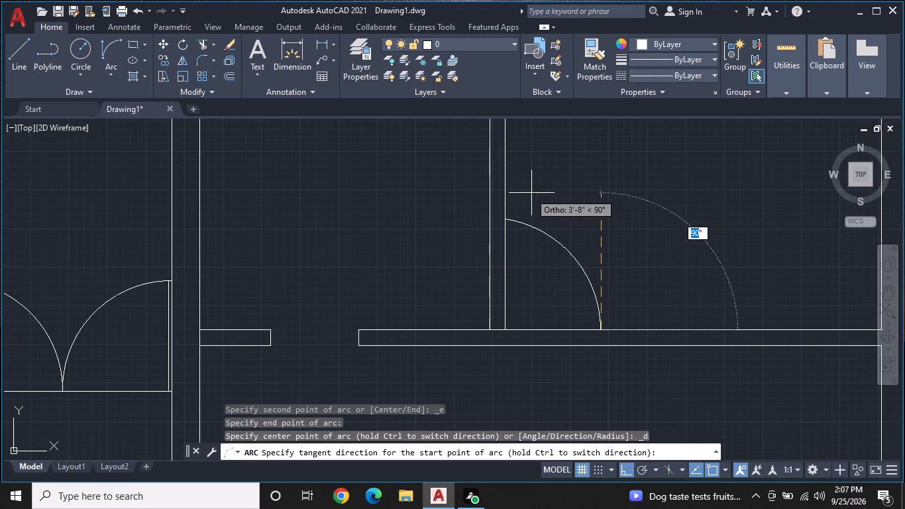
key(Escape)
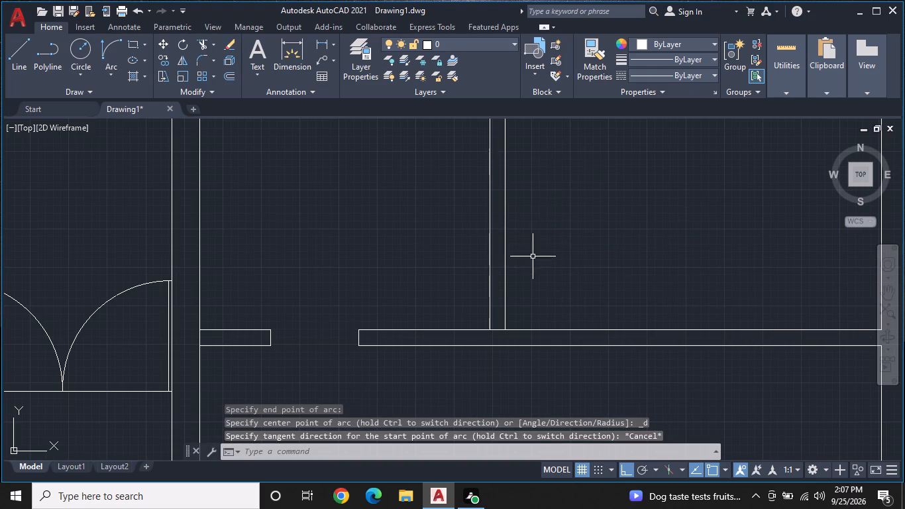
Draw a 3' line along the fifth room's lower wall, starting at its lower-left inner corner.
middle_drag(535, 260, 531, 234)
key(l)
key(space)
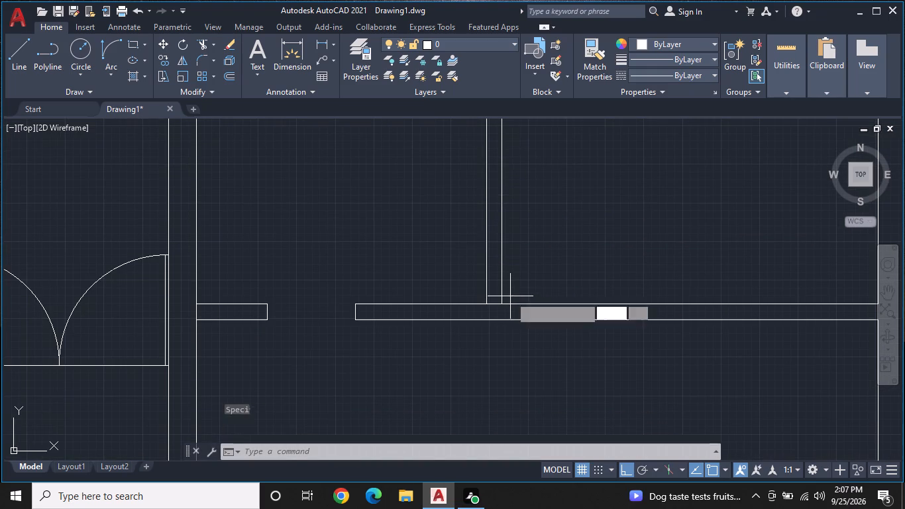
click(500, 304)
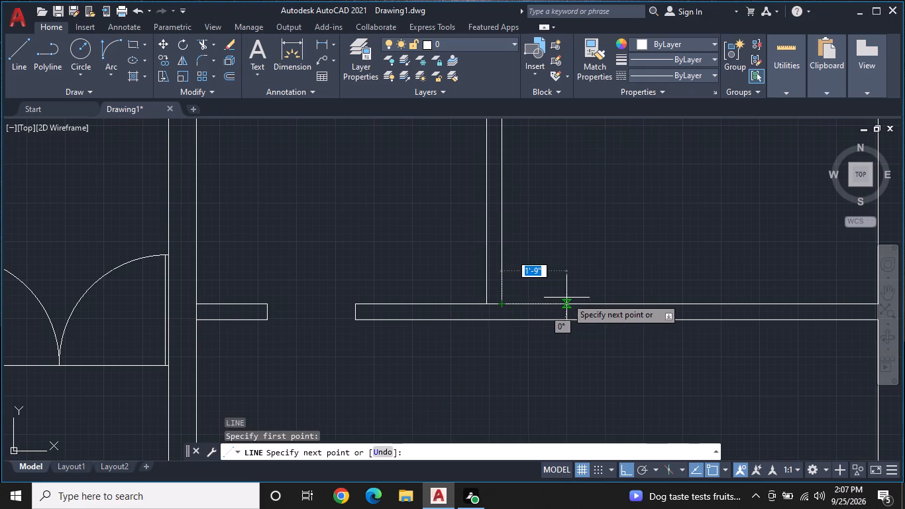
key(3)
key(apostrophe)
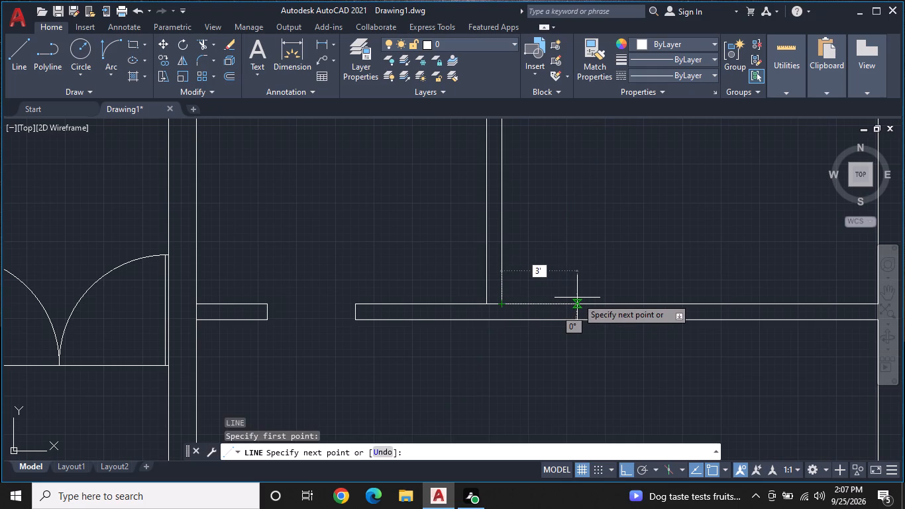
key(Return)
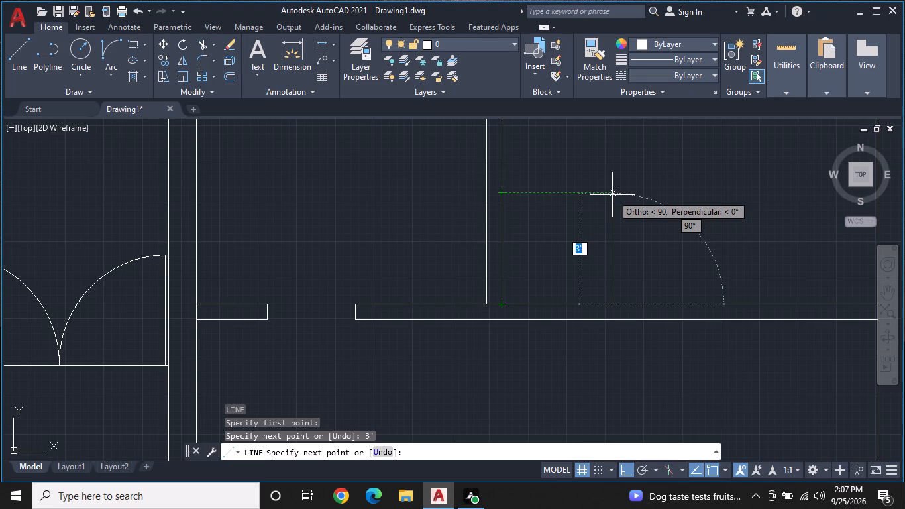
key(Escape)
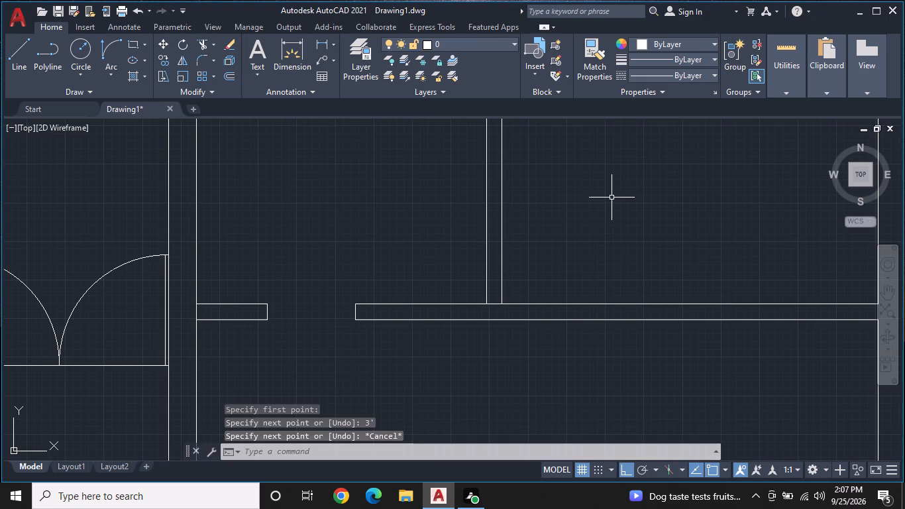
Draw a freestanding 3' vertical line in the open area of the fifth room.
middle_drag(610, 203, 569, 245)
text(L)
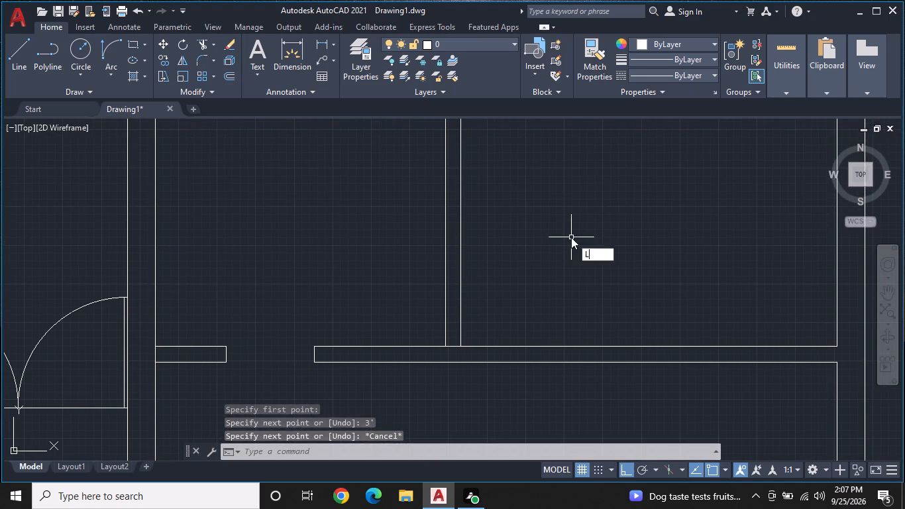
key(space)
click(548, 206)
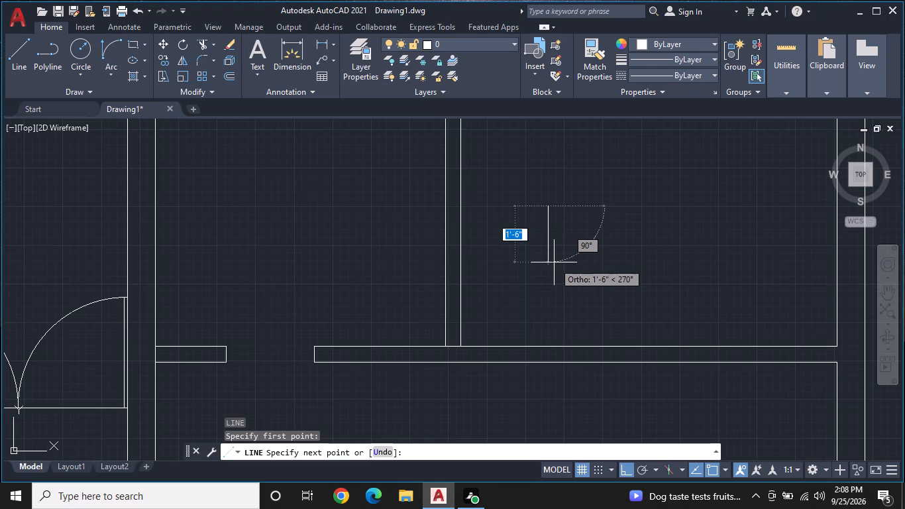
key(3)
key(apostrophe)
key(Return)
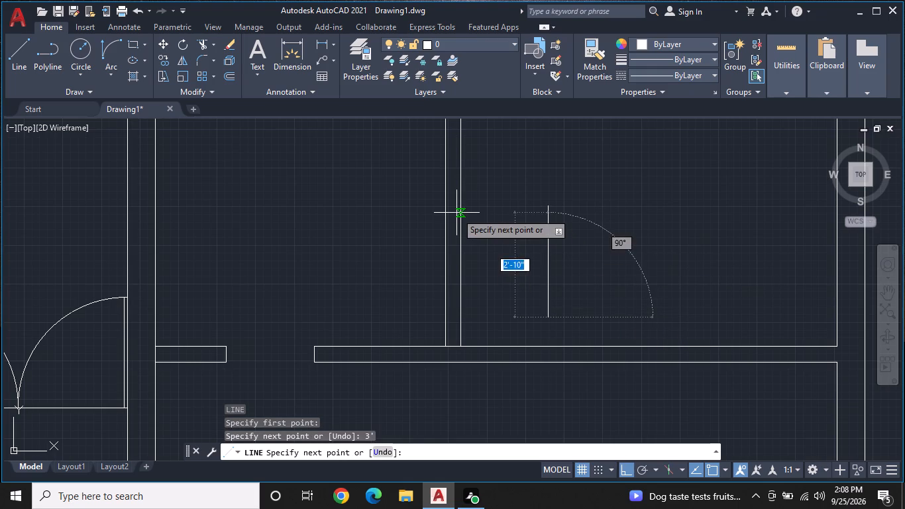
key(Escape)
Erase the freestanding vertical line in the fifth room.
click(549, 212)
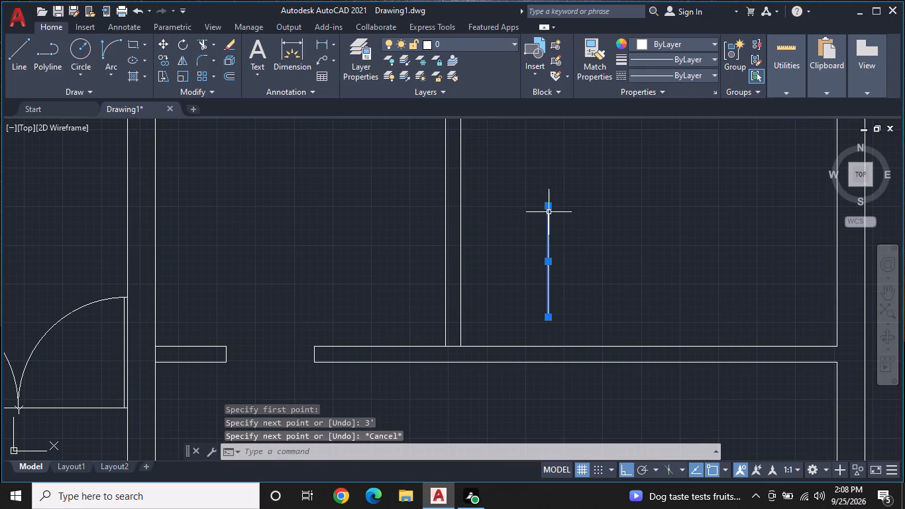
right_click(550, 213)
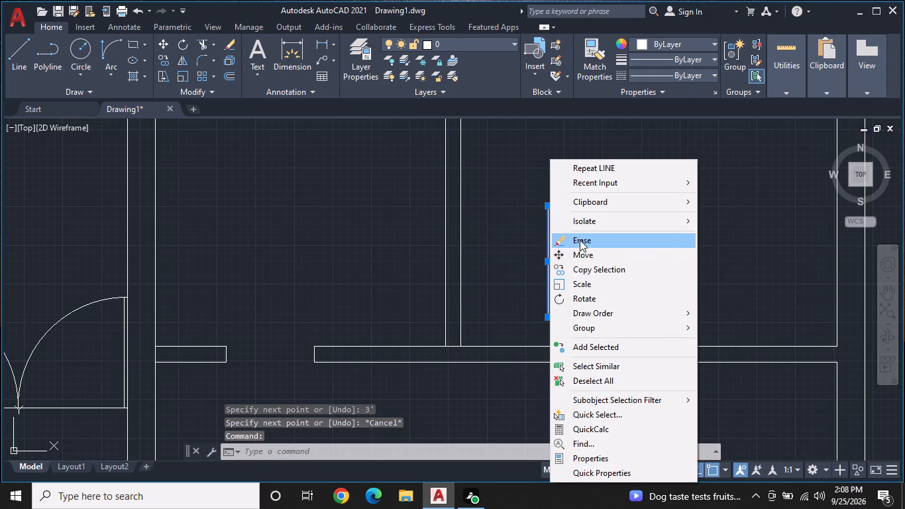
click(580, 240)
Draw an L-shaped door outline inside the fifth room: a 3' horizontal line rightward, continued by a 3' vertical line upward.
scroll(580, 240, down, 3)
middle_drag(568, 233, 511, 270)
scroll(511, 270, up, 1)
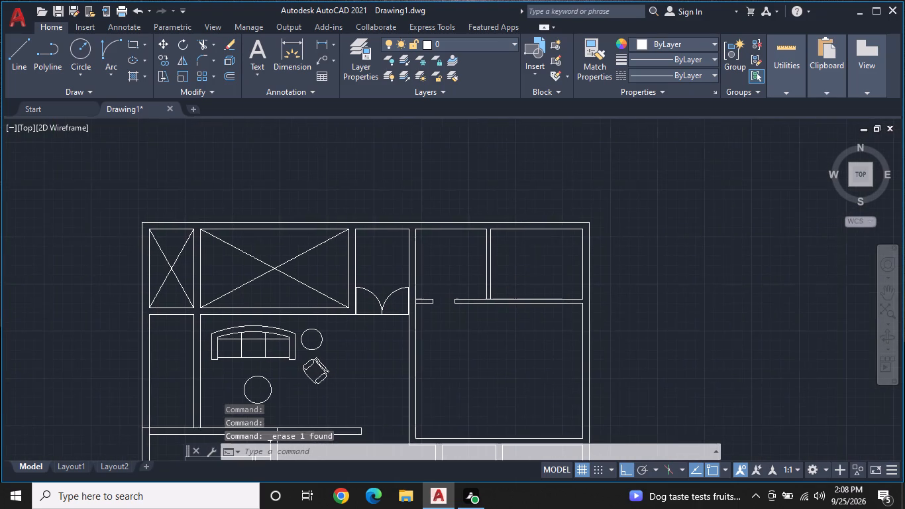
key(l)
key(space)
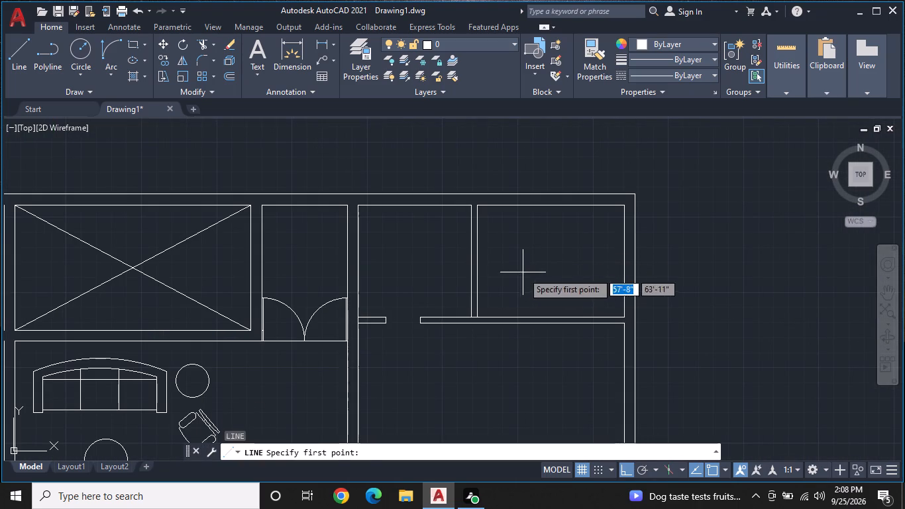
click(523, 272)
key(3)
key(apostrophe)
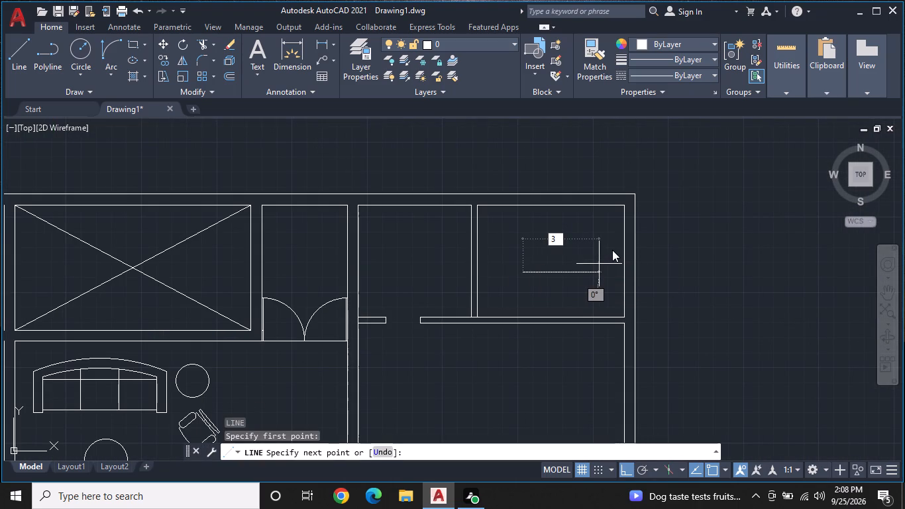
key(Return)
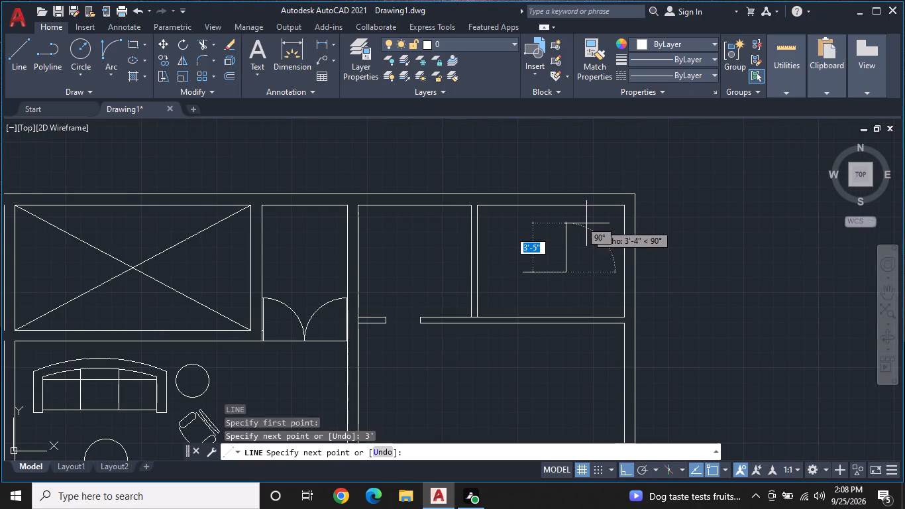
text(3')
key(Return)
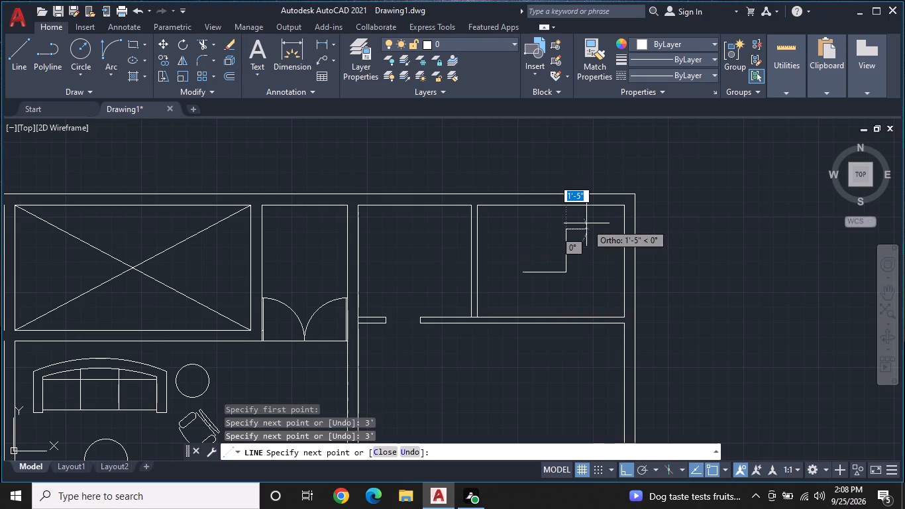
key(Escape)
Draw the door-swing arc from the vertical line's upper end to the horizontal line's left end, starting tangent horizontally leftward.
click(113, 37)
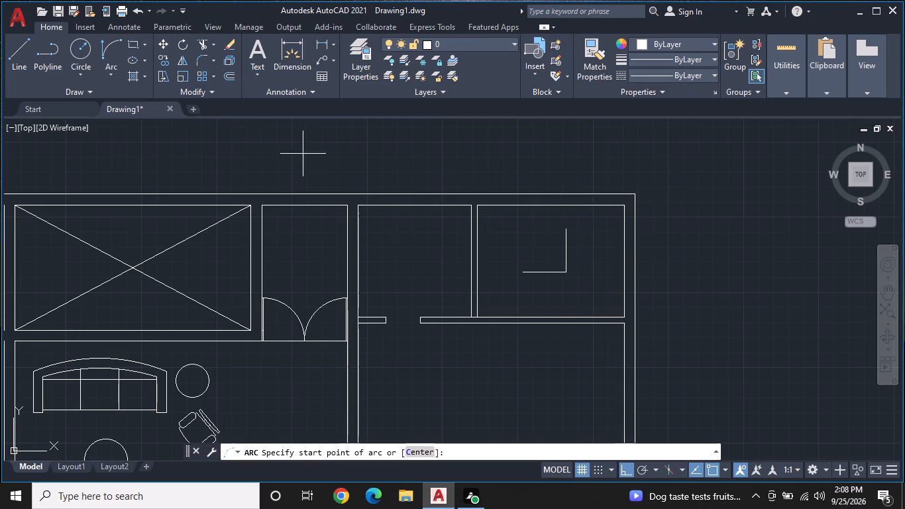
click(564, 230)
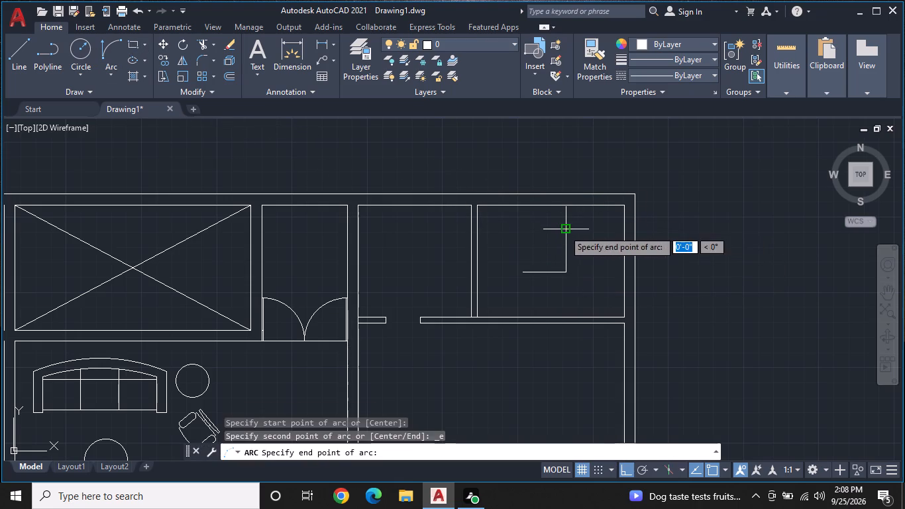
click(517, 270)
click(506, 239)
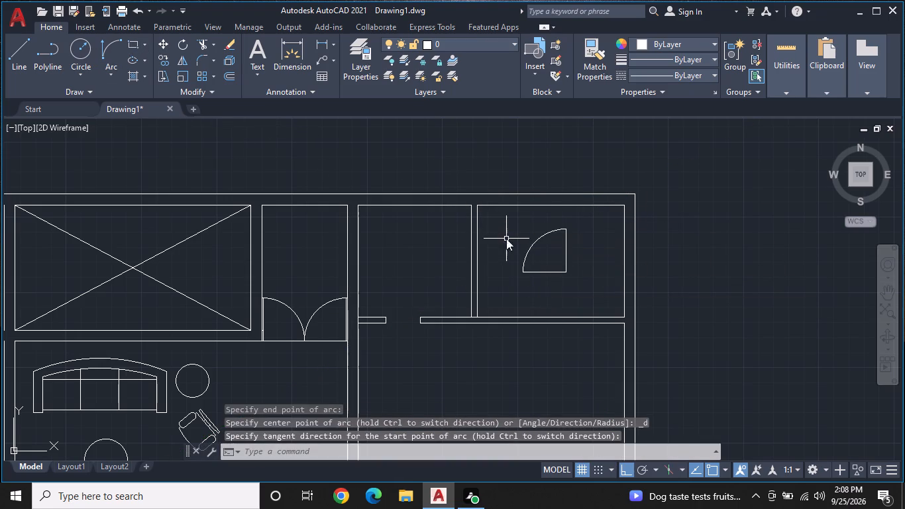
scroll(554, 269, up, 2)
key(Escape)
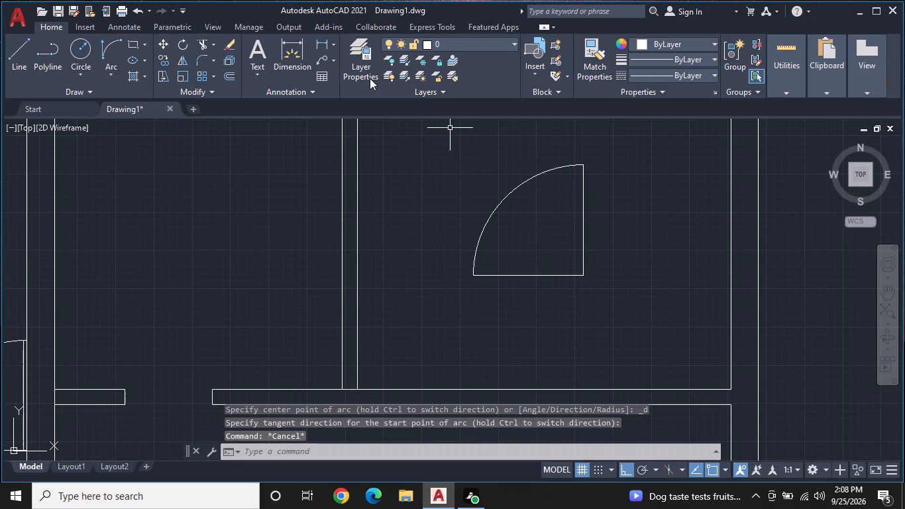
Offset the door outline's 3' vertical line 1" toward the inside of the swing to form the door leaf.
click(235, 73)
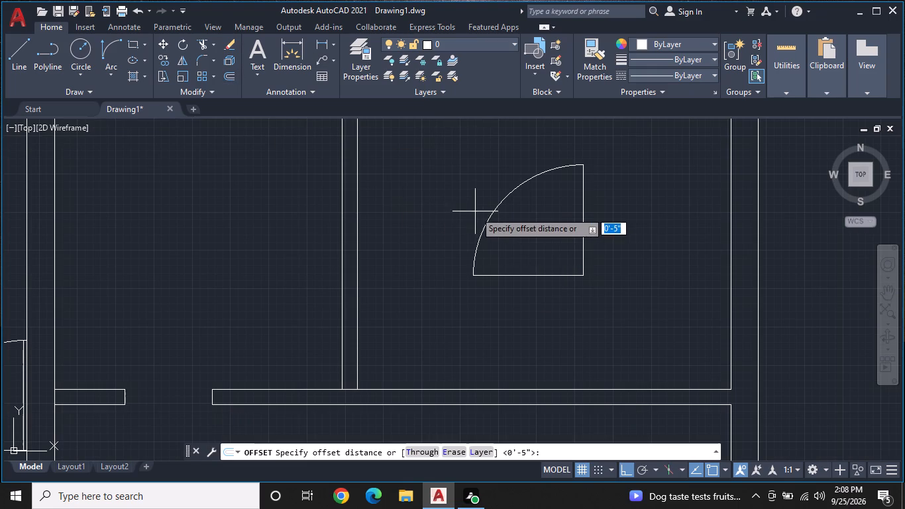
text(1")
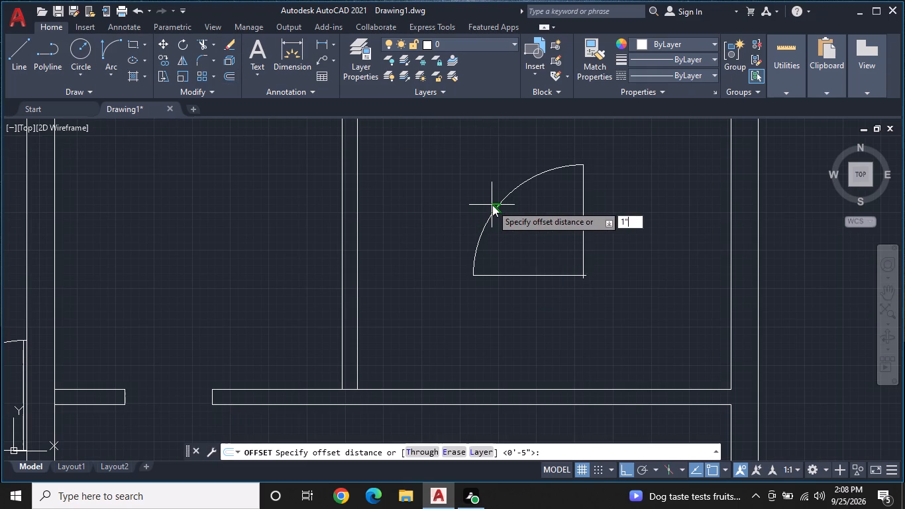
key(Return)
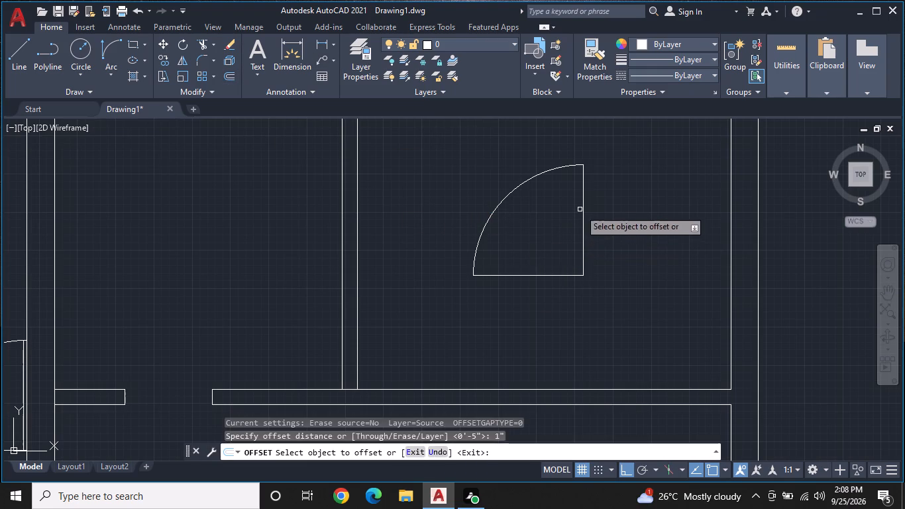
click(582, 203)
click(529, 217)
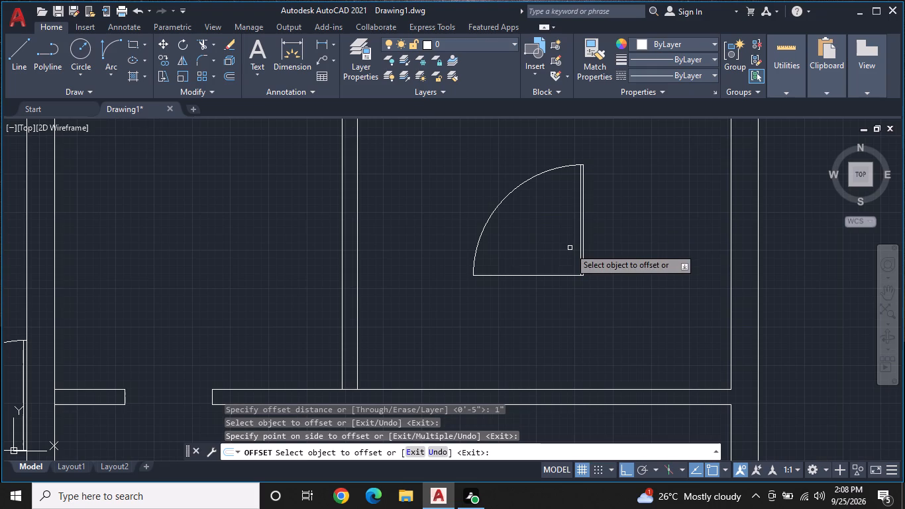
key(Escape)
Trim away the horizontal line joining the door leaf's lower end to the swing arc.
key(t)
key(r)
key(space)
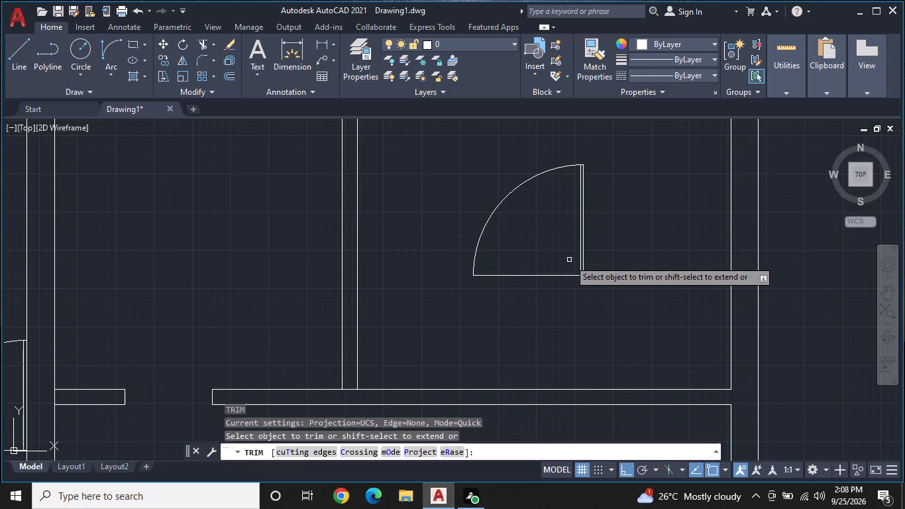
click(561, 272)
click(561, 285)
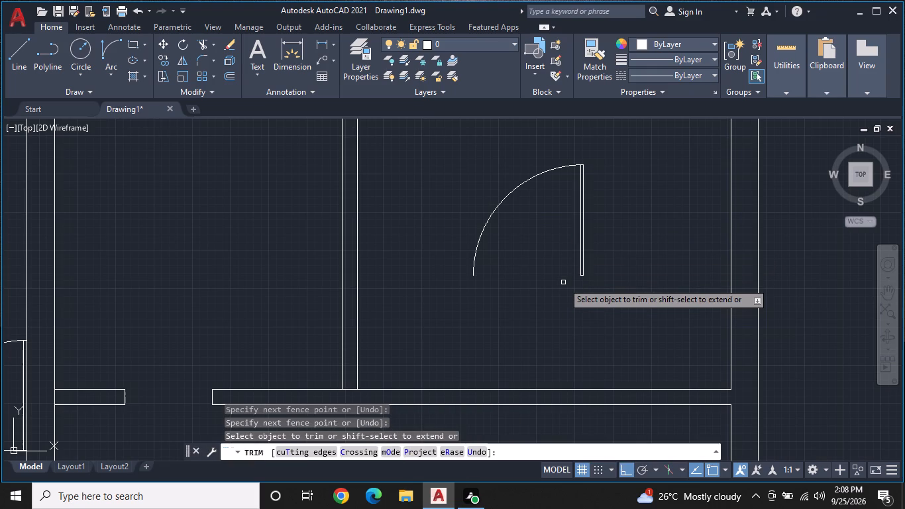
middle_drag(560, 283, 543, 294)
key(Escape)
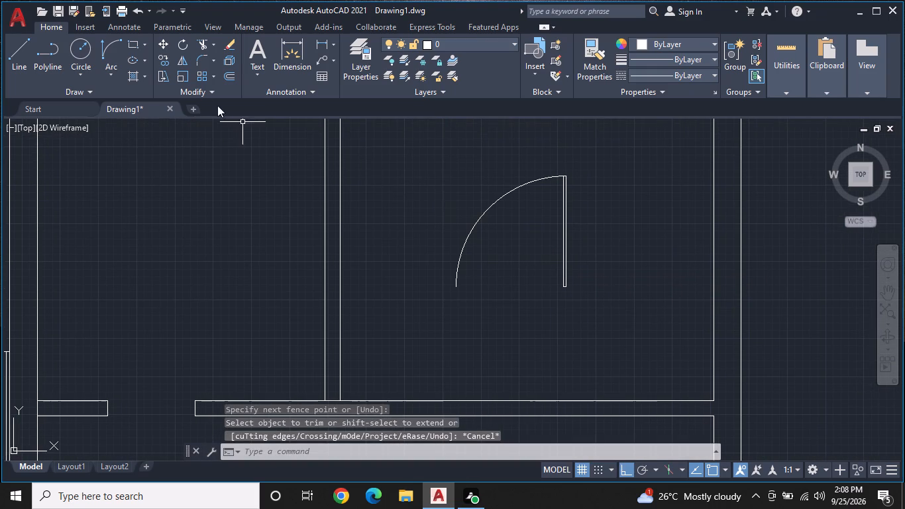
Rotate the whole door 90° clockwise about the leaf's lower-right corner so the leaf lies horizontal.
click(182, 43)
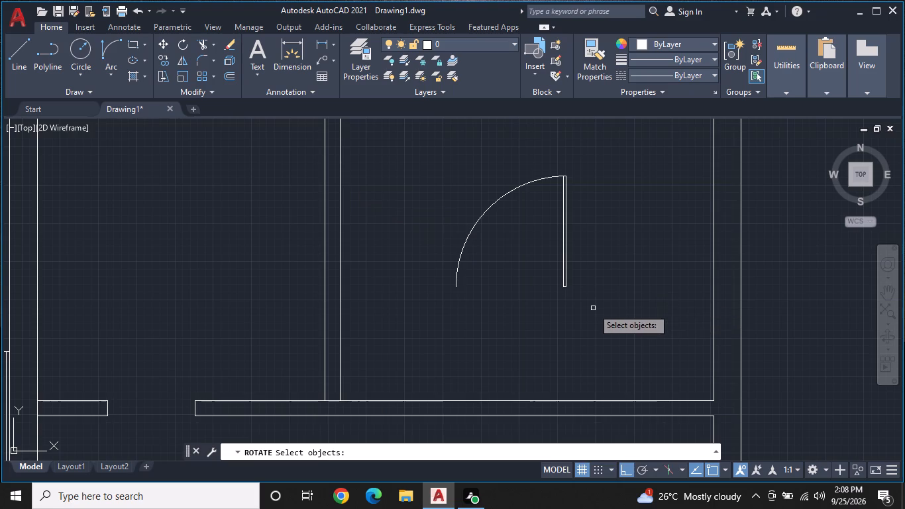
drag(592, 308, 582, 302)
click(441, 207)
right_click(552, 274)
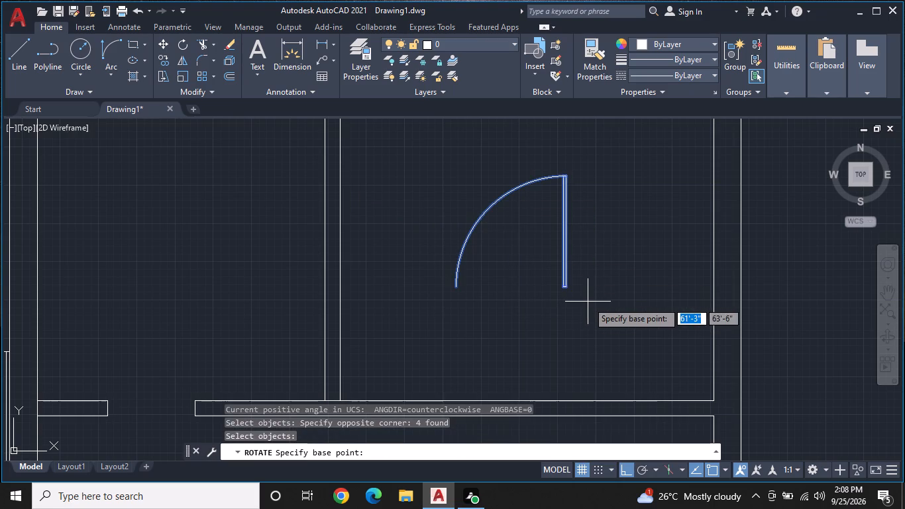
click(570, 285)
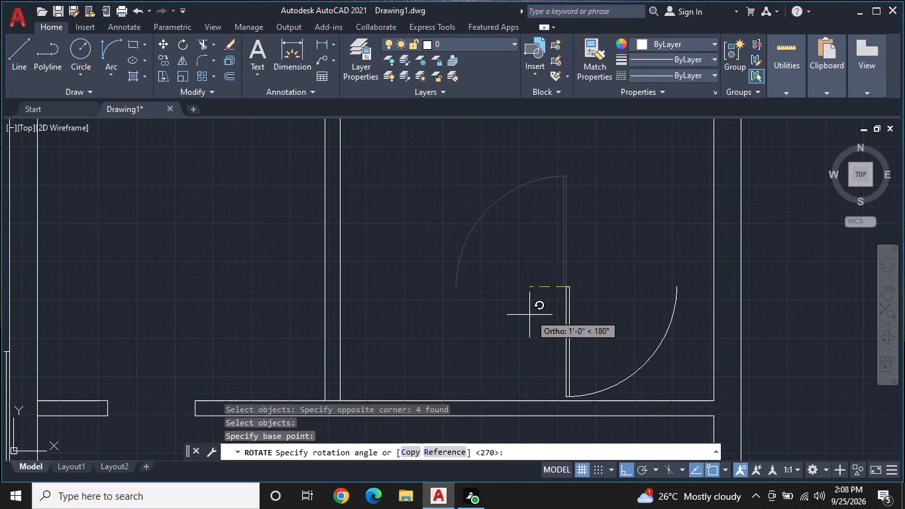
click(568, 305)
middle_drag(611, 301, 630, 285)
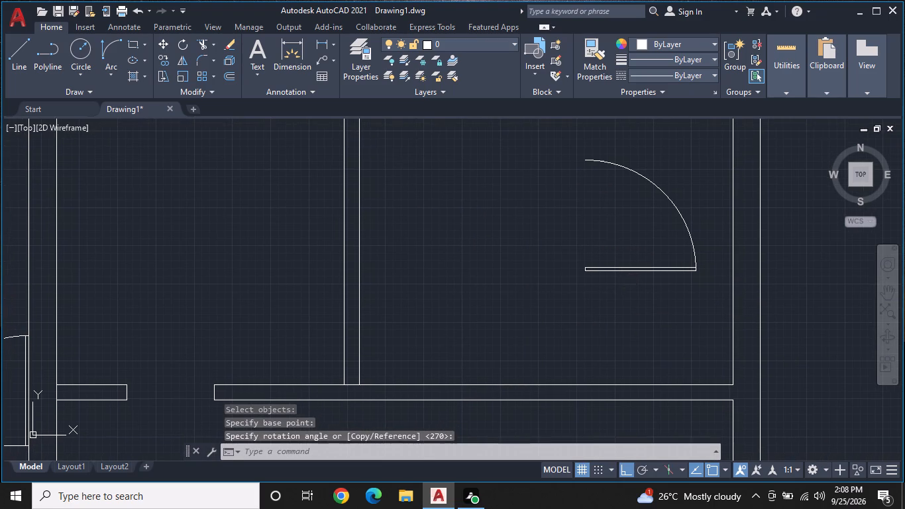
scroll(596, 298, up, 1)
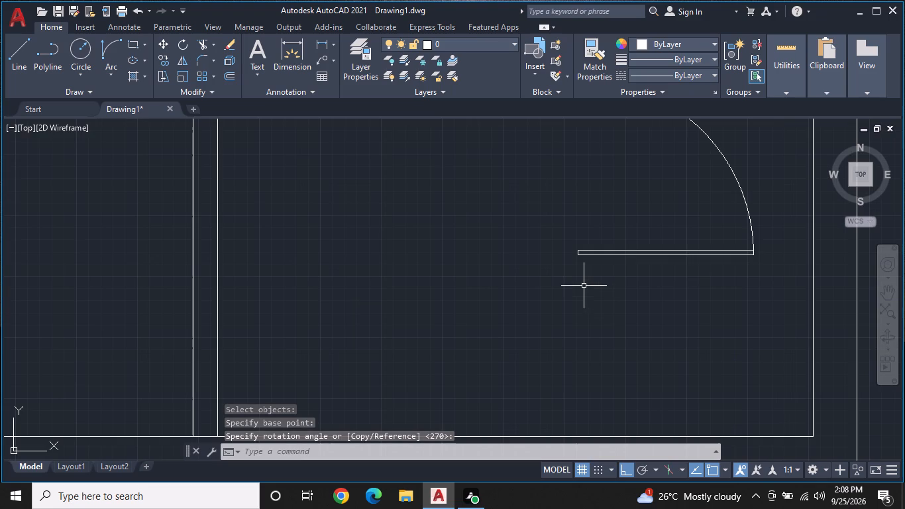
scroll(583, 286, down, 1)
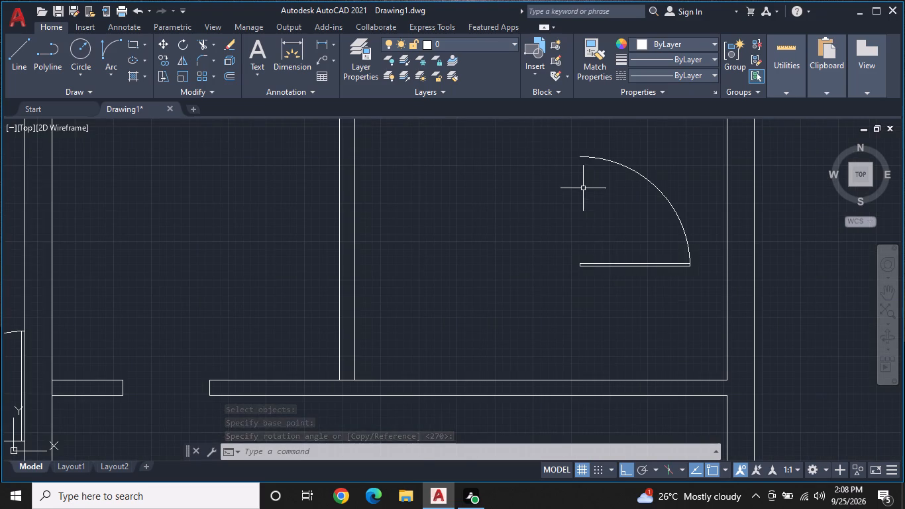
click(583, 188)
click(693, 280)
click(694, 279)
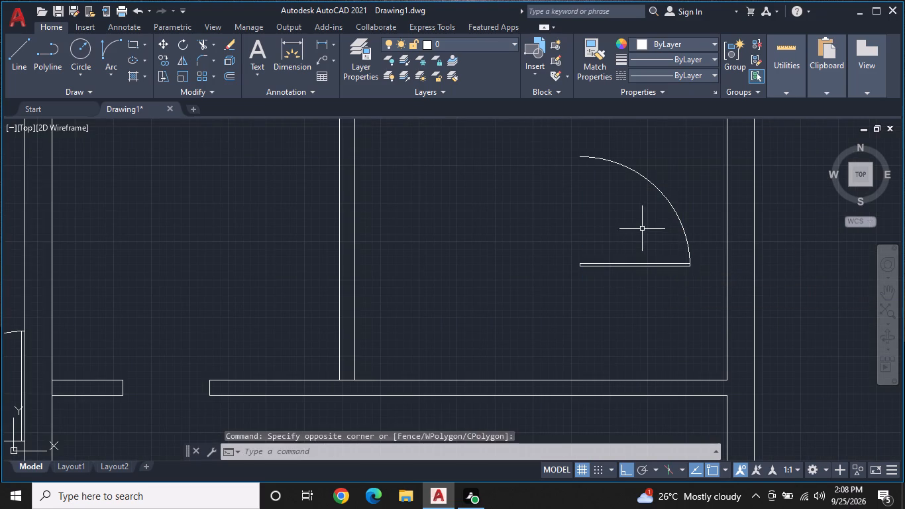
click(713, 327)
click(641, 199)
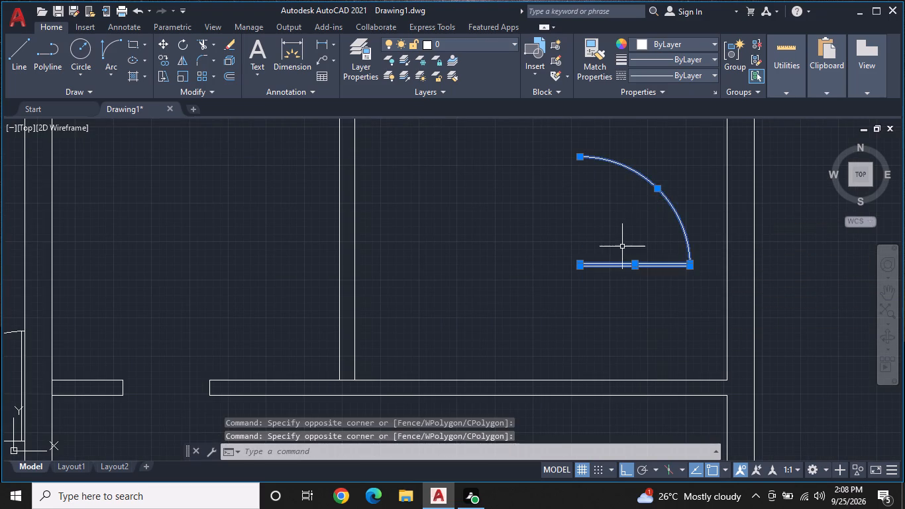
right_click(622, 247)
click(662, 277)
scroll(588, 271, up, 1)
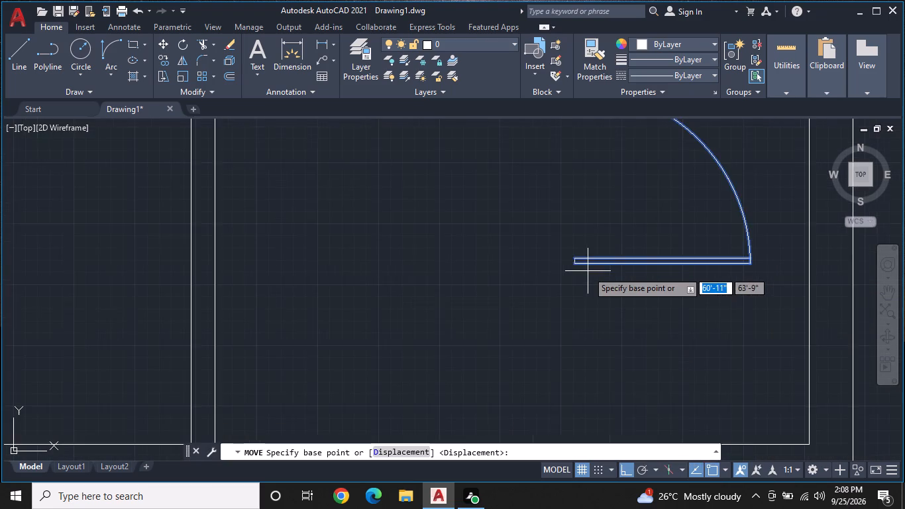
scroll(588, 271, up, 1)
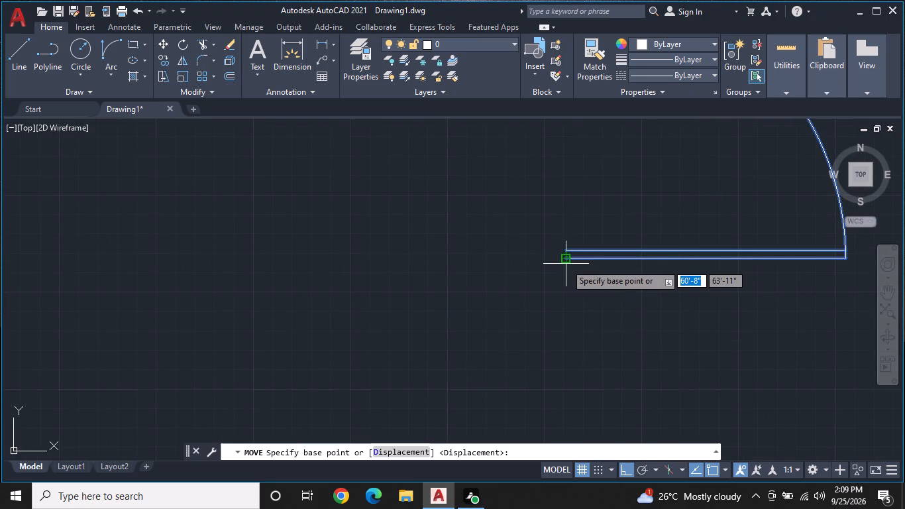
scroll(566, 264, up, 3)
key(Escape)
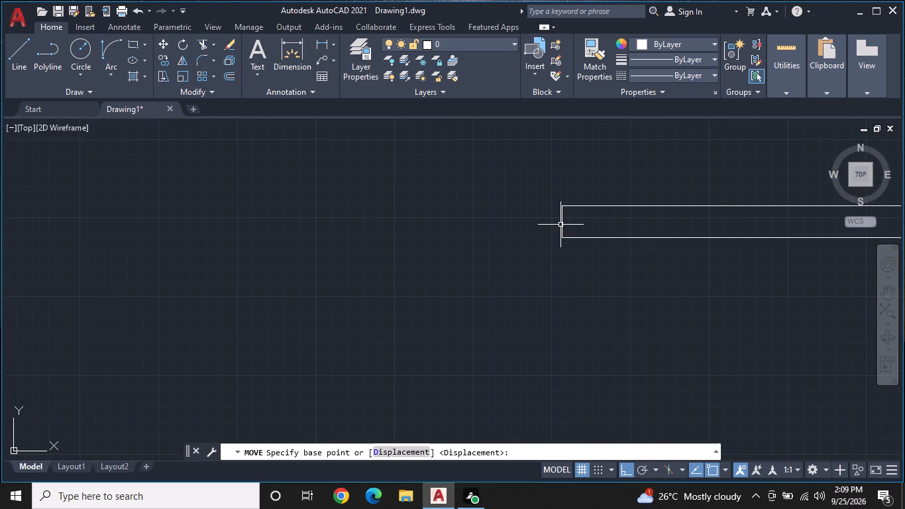
Move the complete door by its leaf's lower-left corner to where the partition's left face meets the horizontal wall's upper face, with Ortho off.
click(564, 218)
click(546, 261)
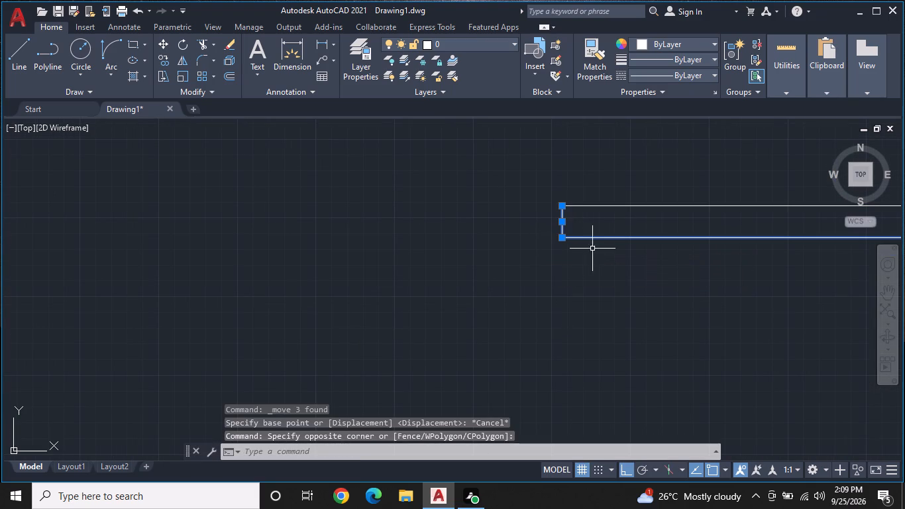
click(633, 207)
scroll(633, 207, down, 6)
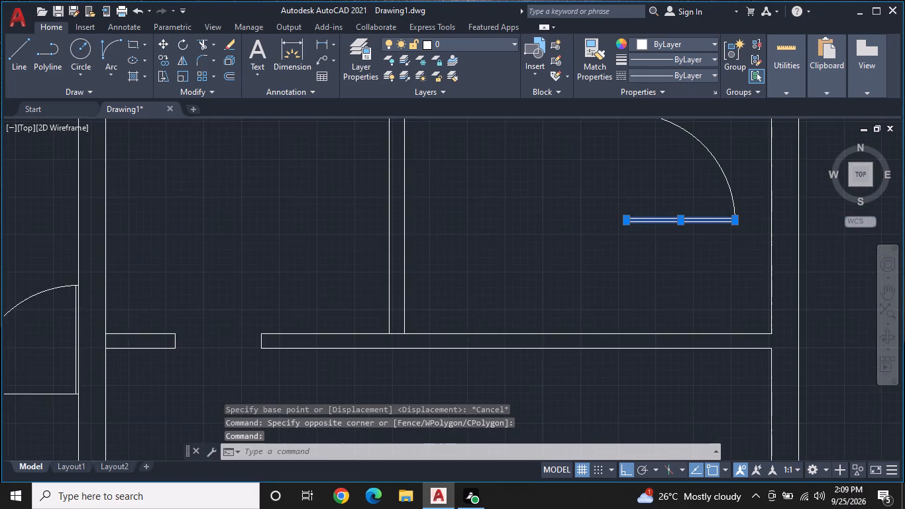
click(621, 148)
click(662, 184)
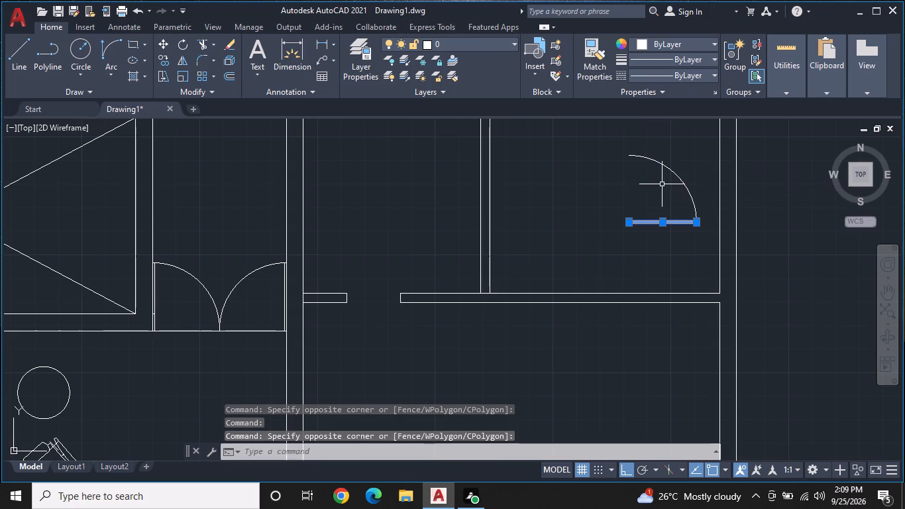
click(662, 188)
click(645, 146)
scroll(623, 235, up, 3)
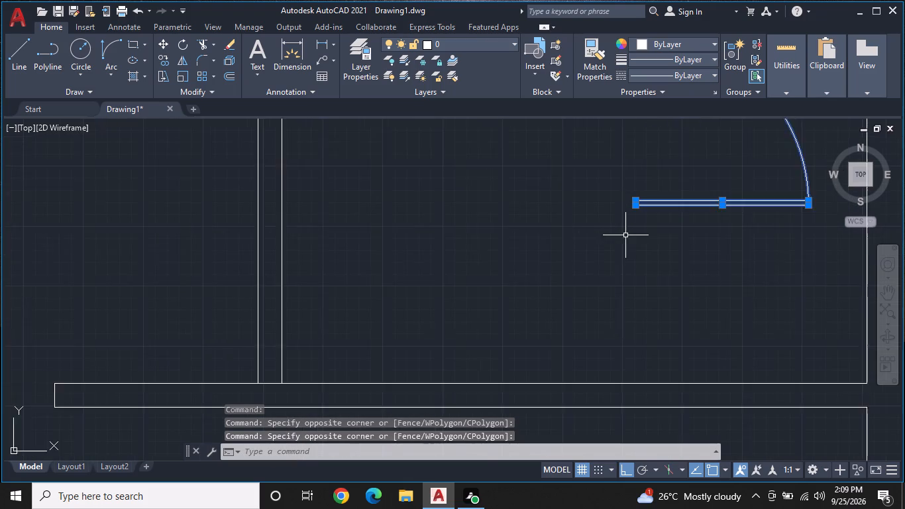
scroll(625, 235, up, 2)
right_click(626, 235)
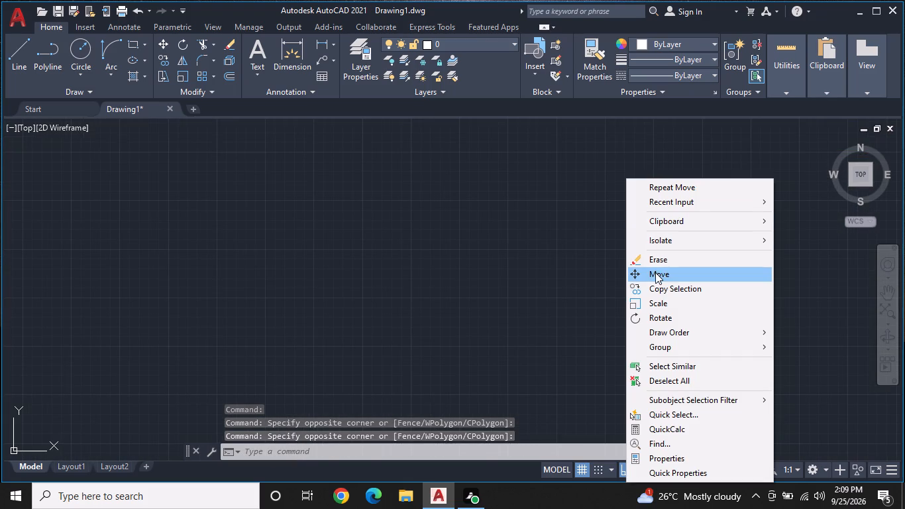
click(655, 272)
middle_drag(676, 190, 623, 296)
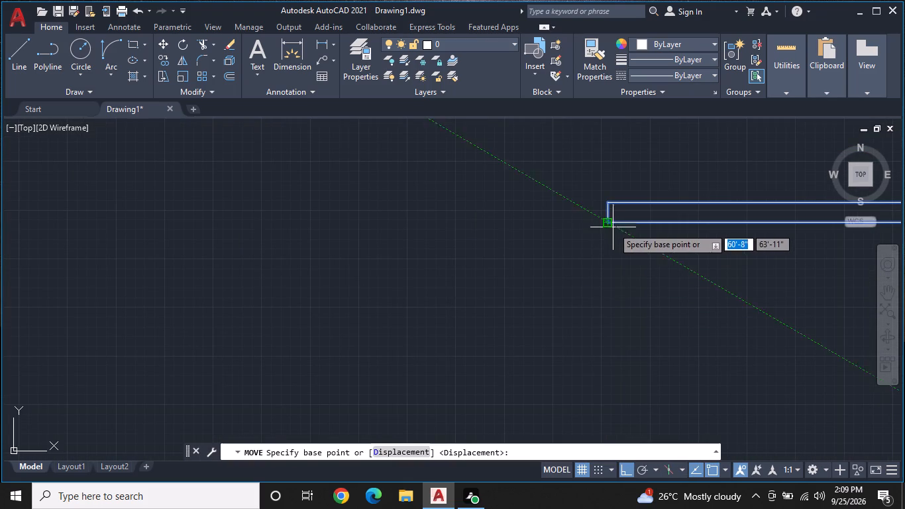
click(612, 221)
scroll(513, 264, down, 4)
middle_drag(512, 274, 521, 270)
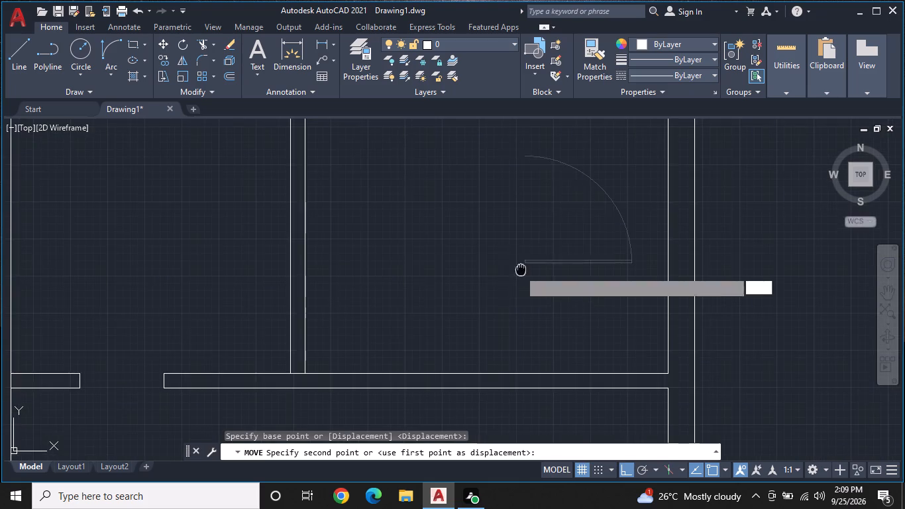
middle_drag(521, 270, 635, 243)
middle_drag(498, 331, 543, 304)
key(F8)
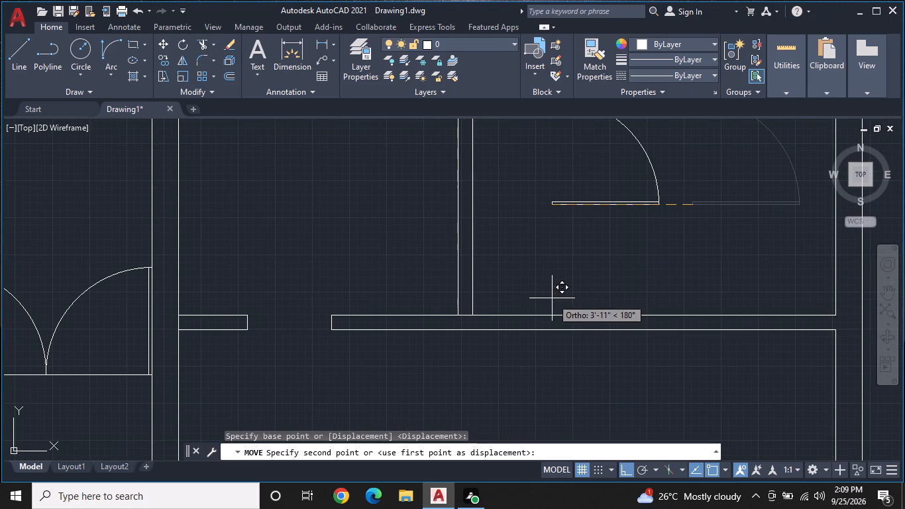
scroll(503, 313, up, 4)
middle_drag(503, 313, 799, 311)
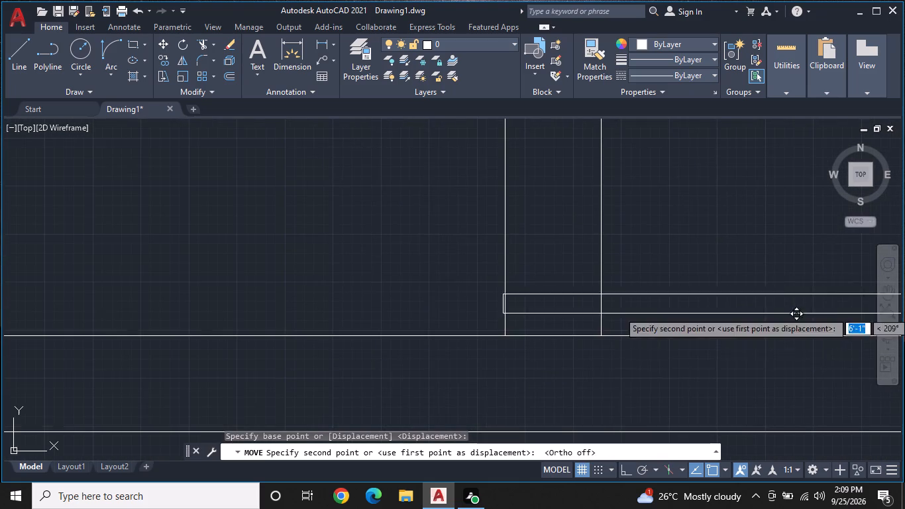
click(507, 335)
Trim the right face line of the partition between the fourth and fifth rooms where it crosses the door swing.
scroll(717, 349, down, 2)
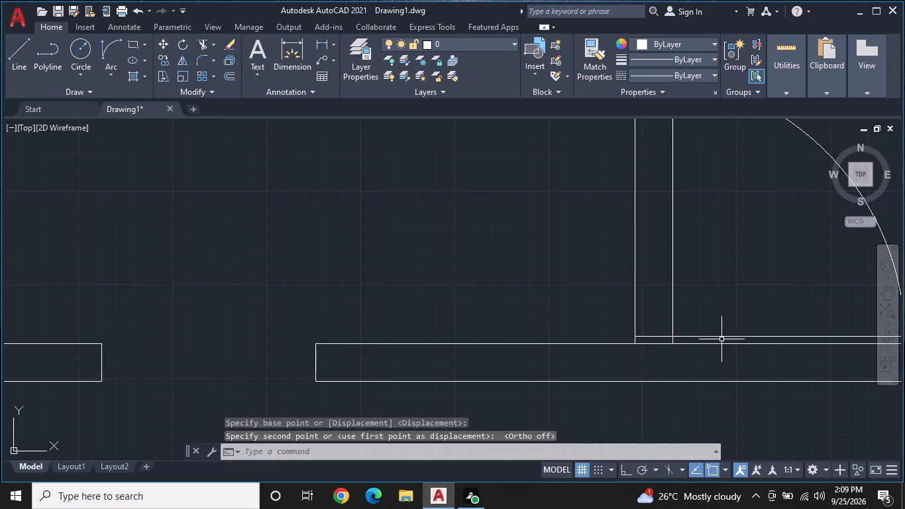
middle_drag(727, 251, 682, 336)
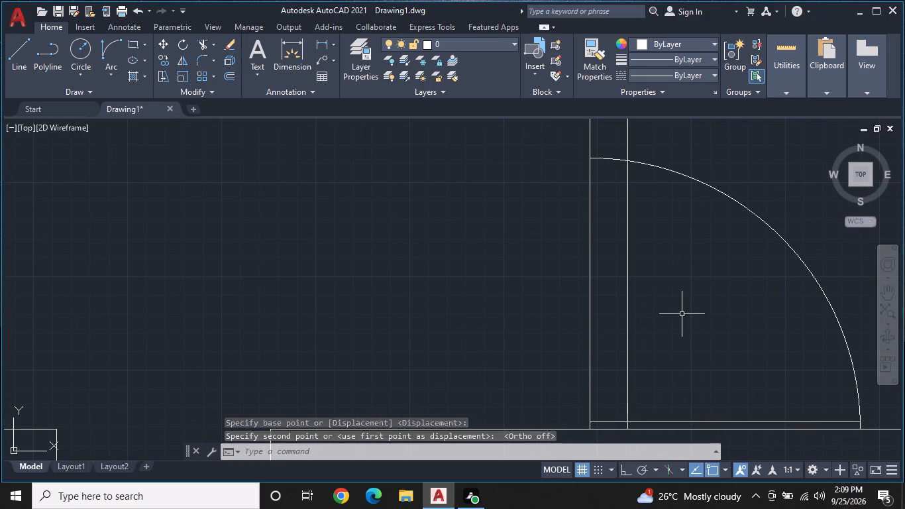
text(TR)
key(space)
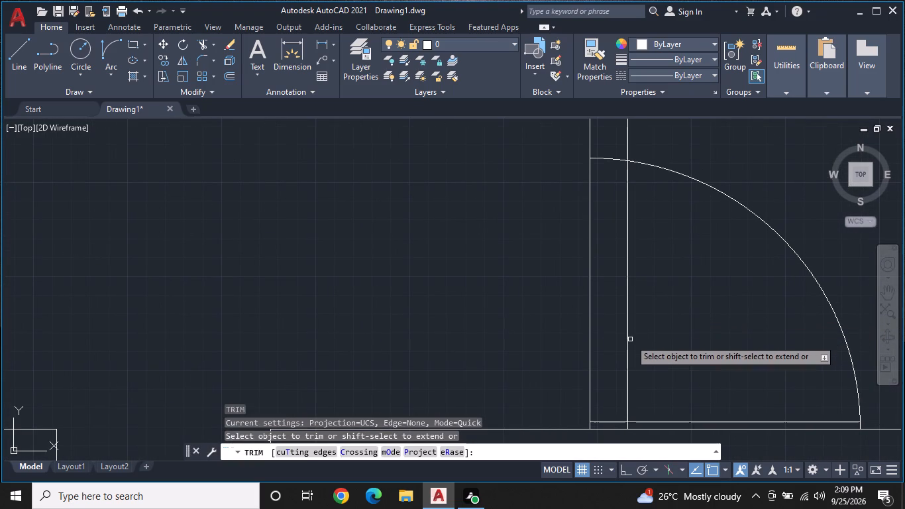
click(628, 341)
scroll(638, 324, down, 3)
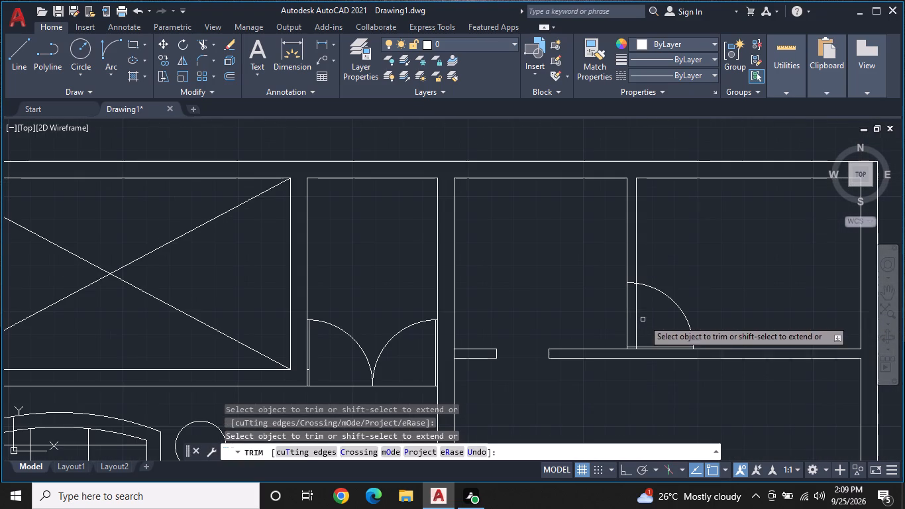
click(636, 326)
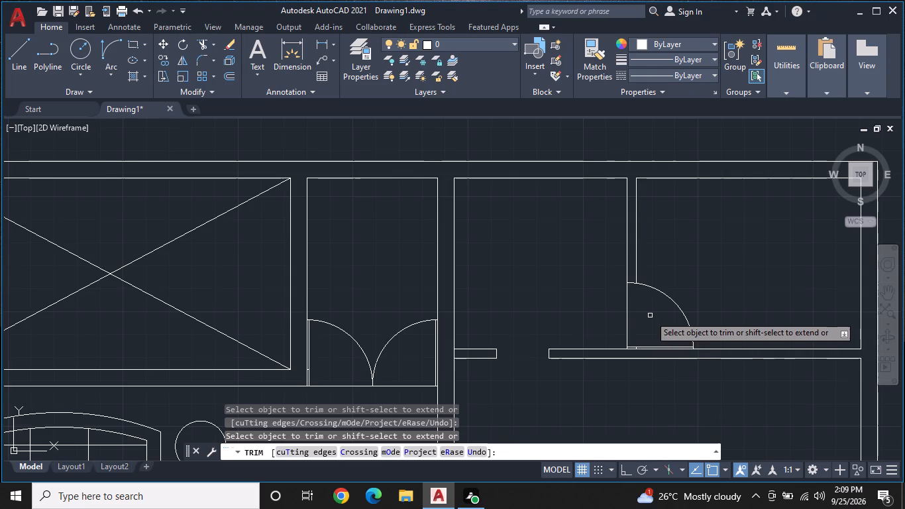
scroll(650, 315, down, 1)
scroll(650, 315, up, 1)
key(Escape)
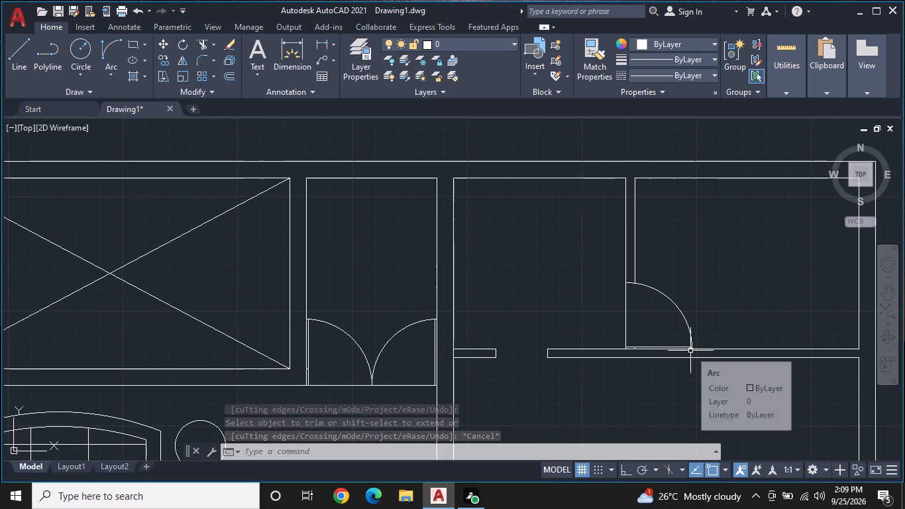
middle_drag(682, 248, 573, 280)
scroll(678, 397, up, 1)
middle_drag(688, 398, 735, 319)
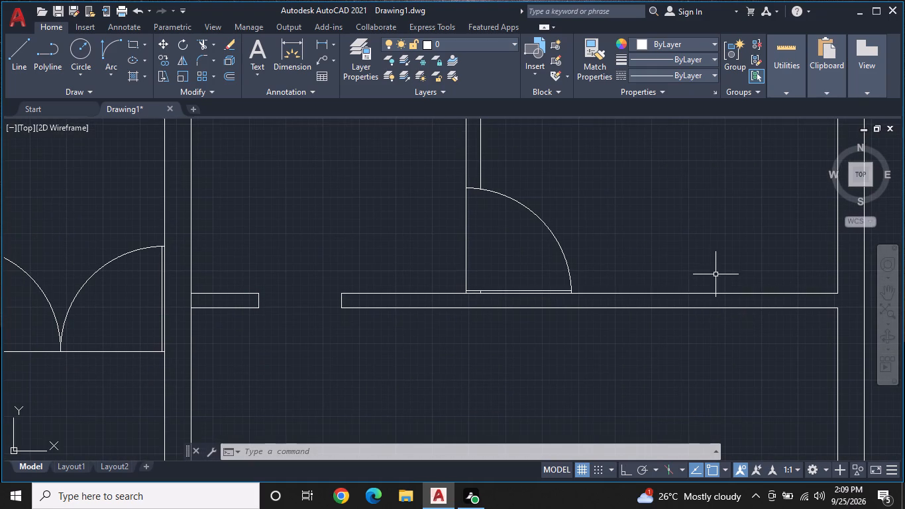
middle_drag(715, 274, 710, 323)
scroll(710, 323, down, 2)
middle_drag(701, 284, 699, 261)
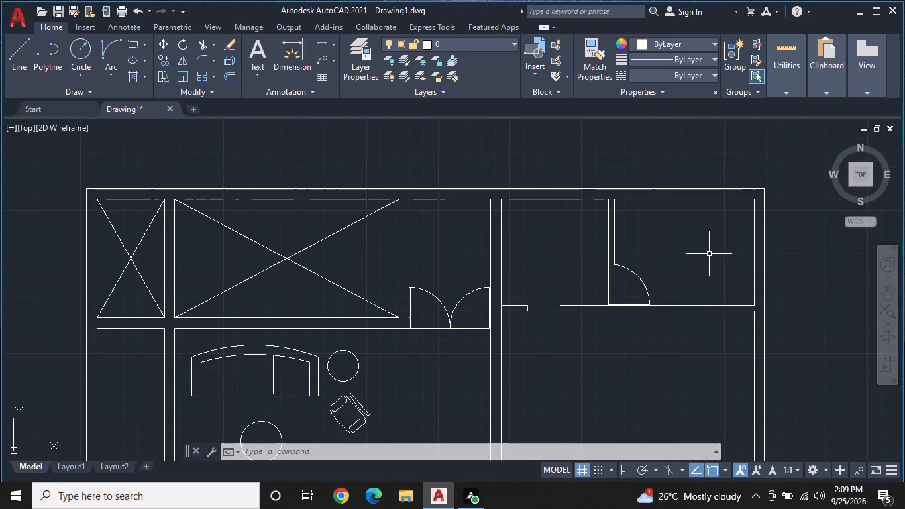
Draw a vertical line about 4'-8" down from the fifth room's top wall inner face, with Ortho on.
middle_drag(709, 254, 715, 269)
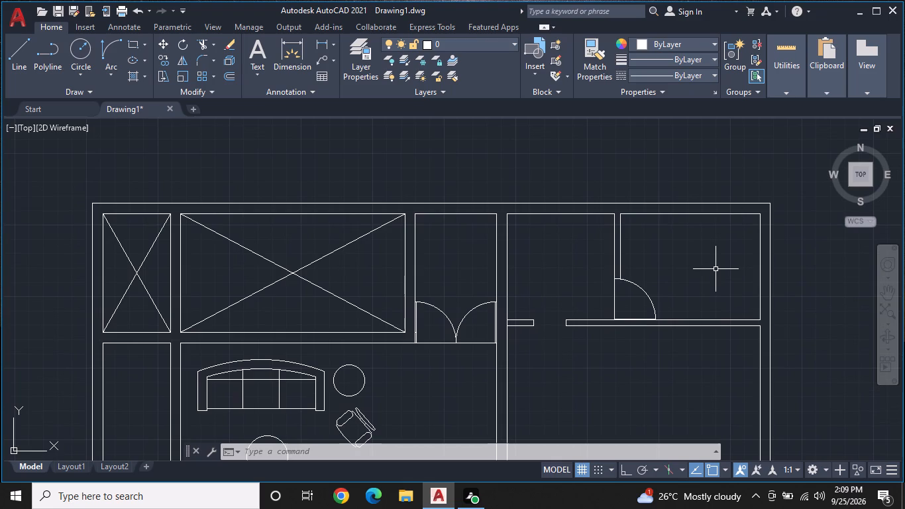
key(l)
text(I)
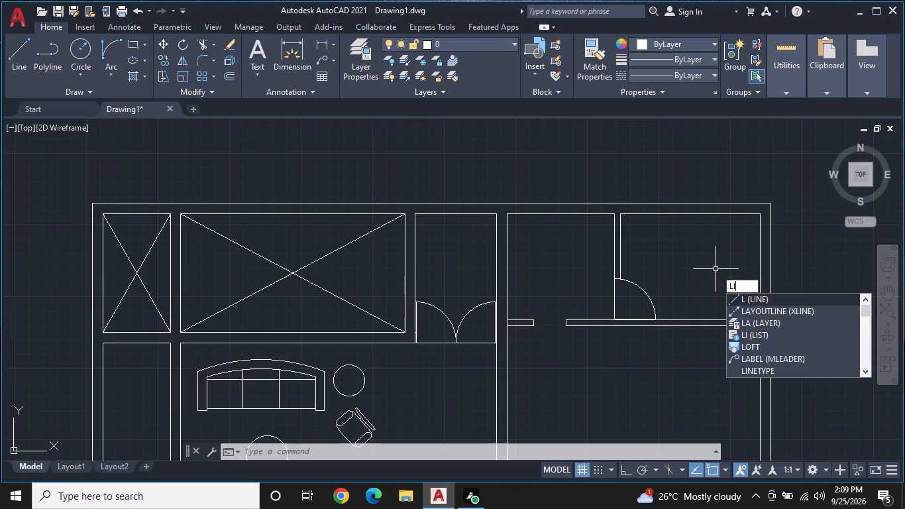
key(space)
key(Escape)
text(L)
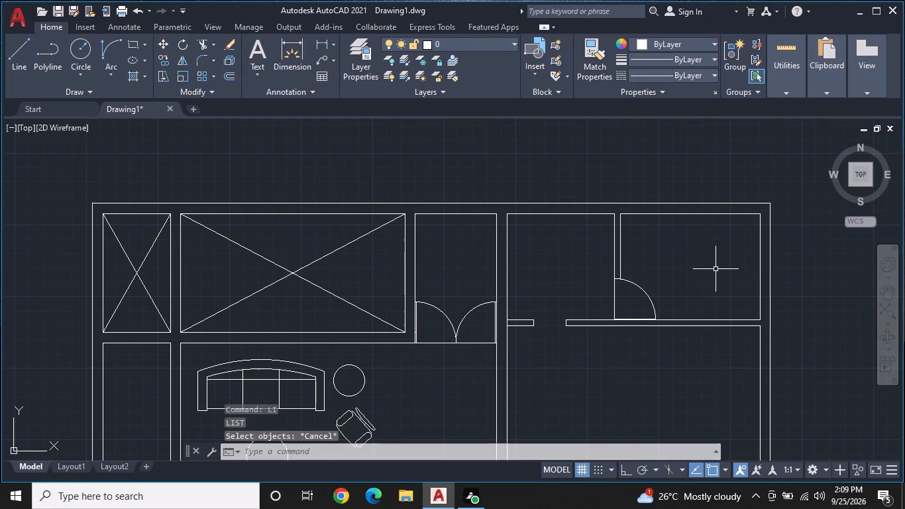
key(space)
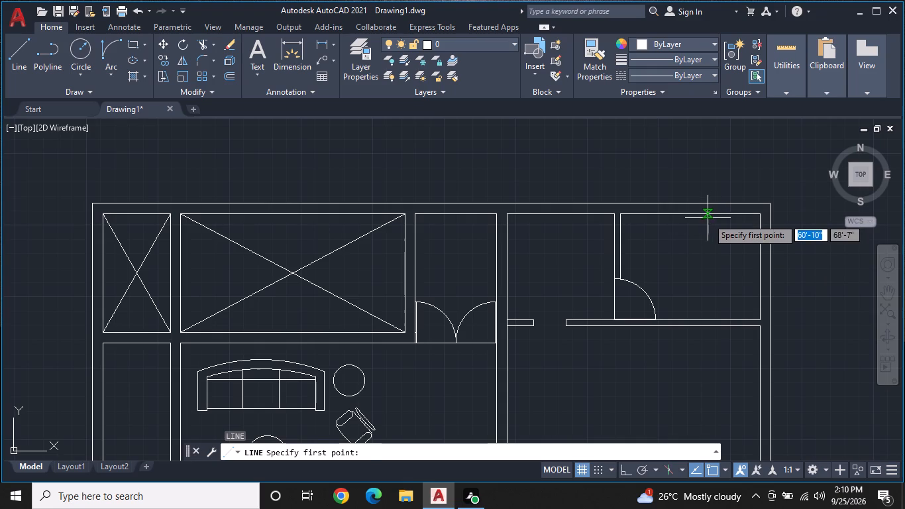
click(708, 217)
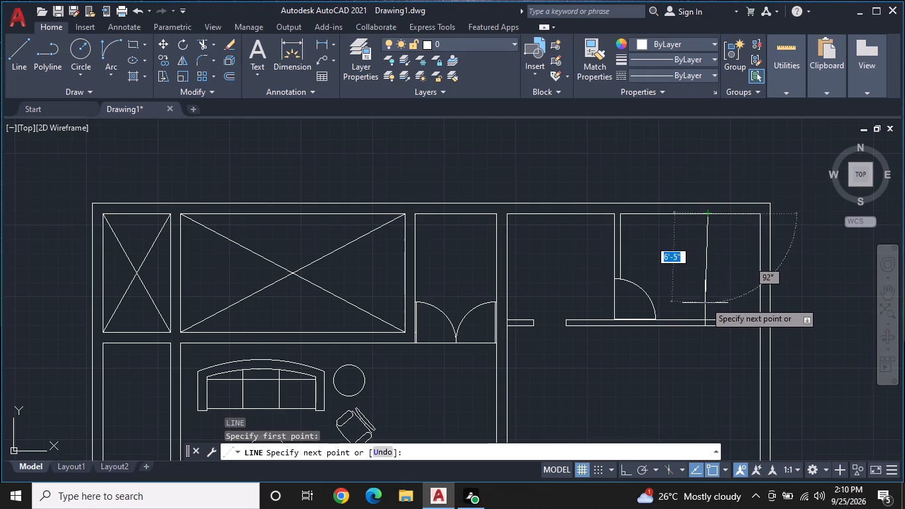
key(F8)
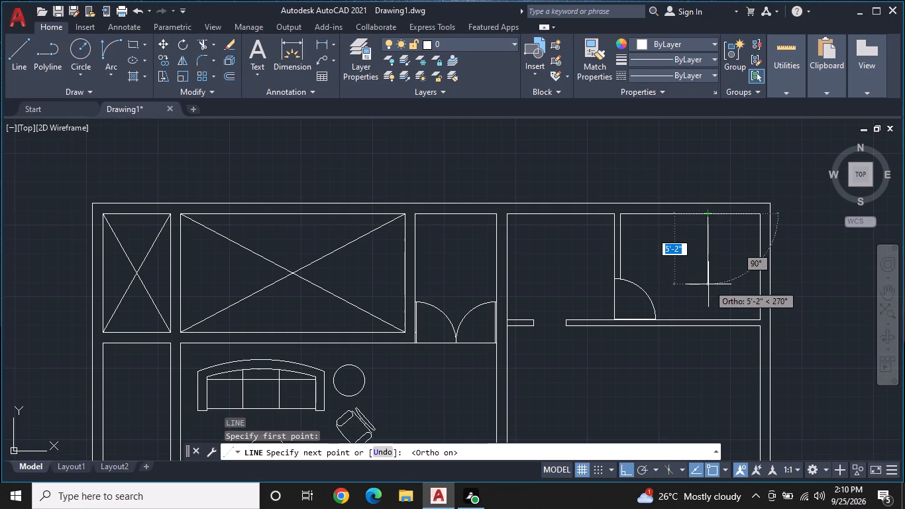
click(708, 277)
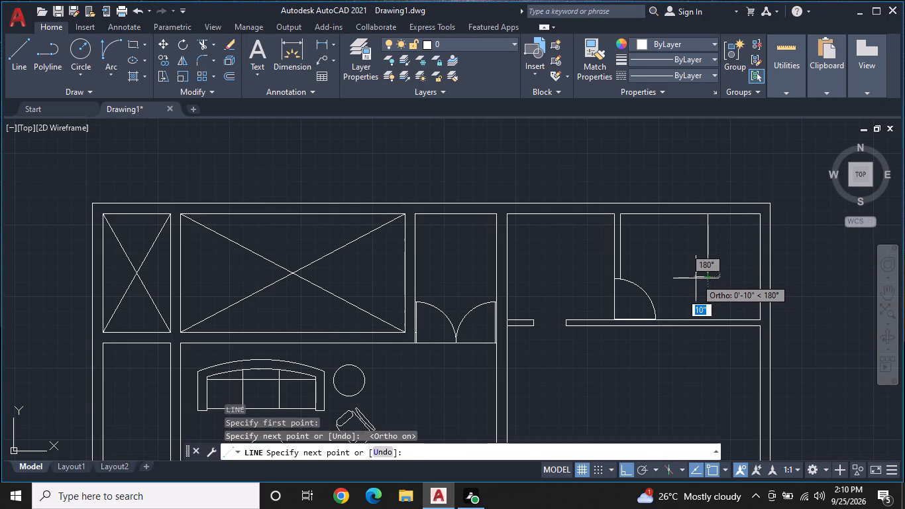
Continue the line 7" to the left and back up to the top wall, outlining a short partition stub.
key(9)
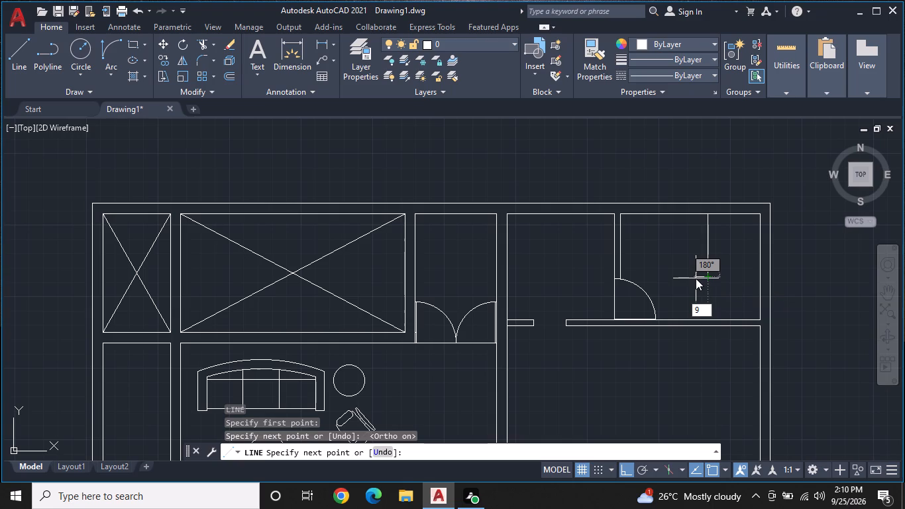
key(BackSpace)
key(7)
key(Return)
key(bracketright)
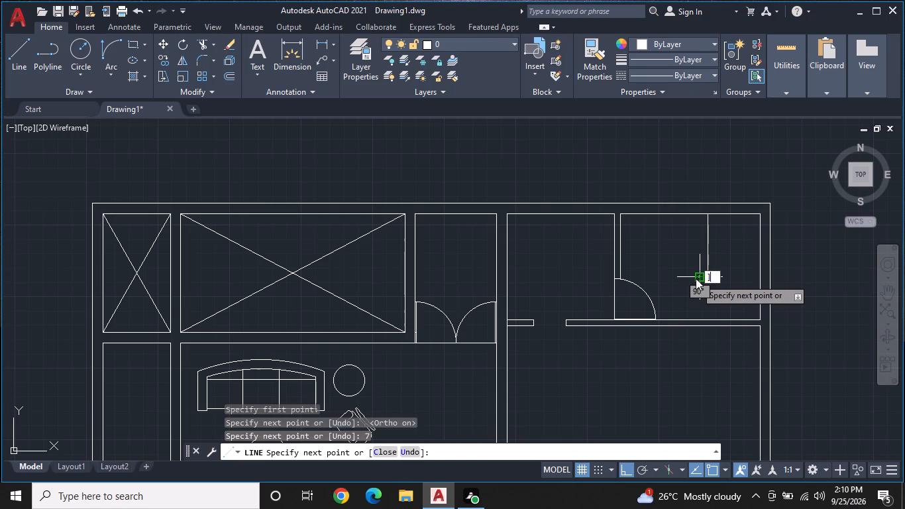
key(BackSpace)
key(BackSpace)
key(BackSpace)
key(7)
key(shift+quotedbl)
key(Return)
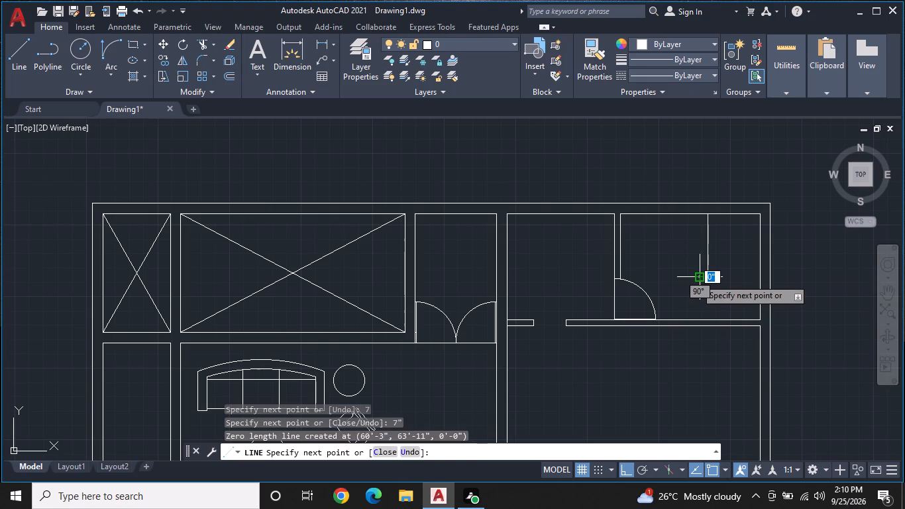
scroll(703, 226, up, 1)
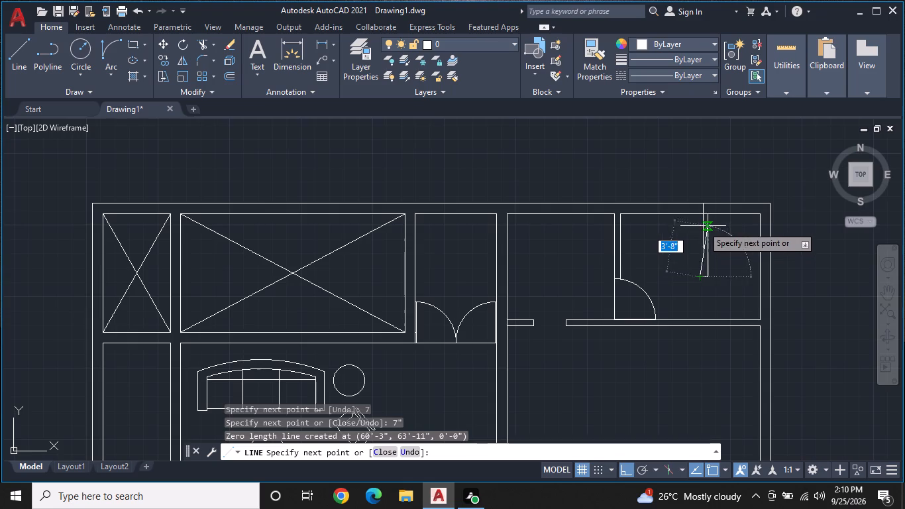
scroll(703, 226, up, 1)
middle_drag(706, 239, 691, 315)
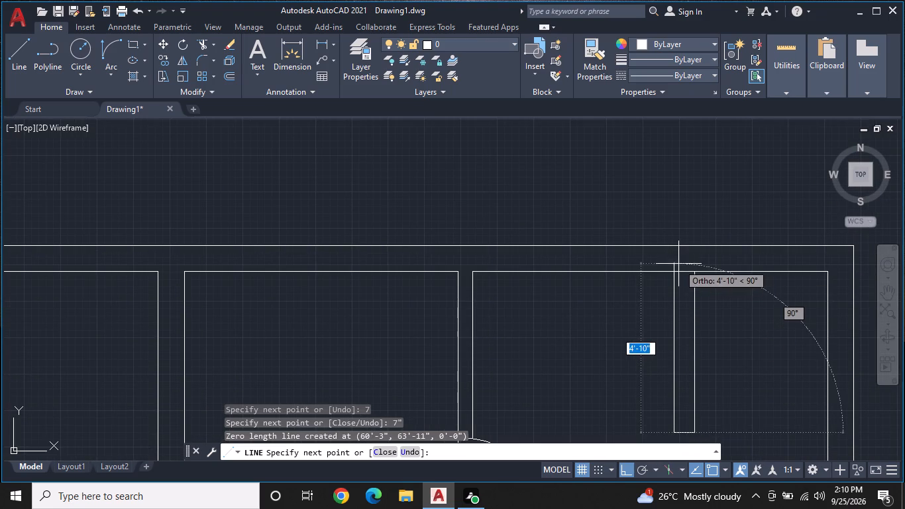
click(674, 271)
key(Escape)
Insert the toilet block at scale 1 and rotation 0 in the fifth room, left of the partition stub.
scroll(696, 313, down, 1)
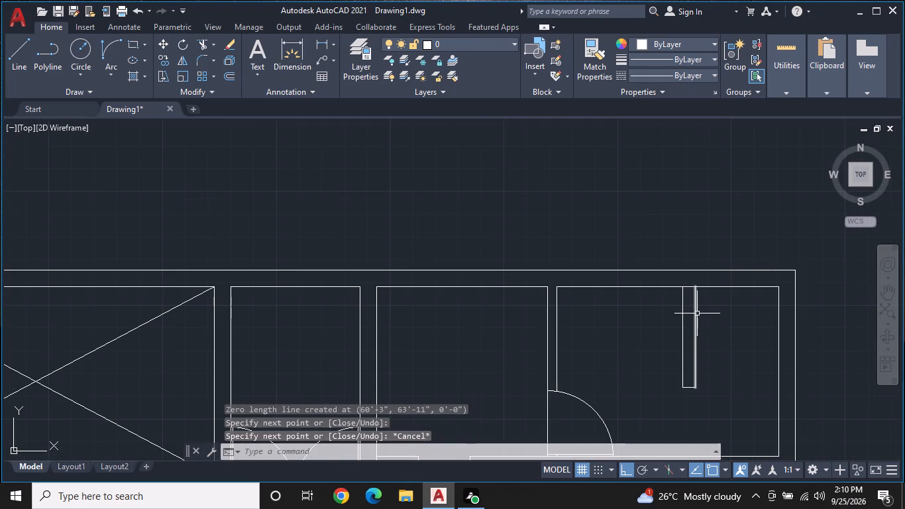
middle_drag(698, 342, 737, 267)
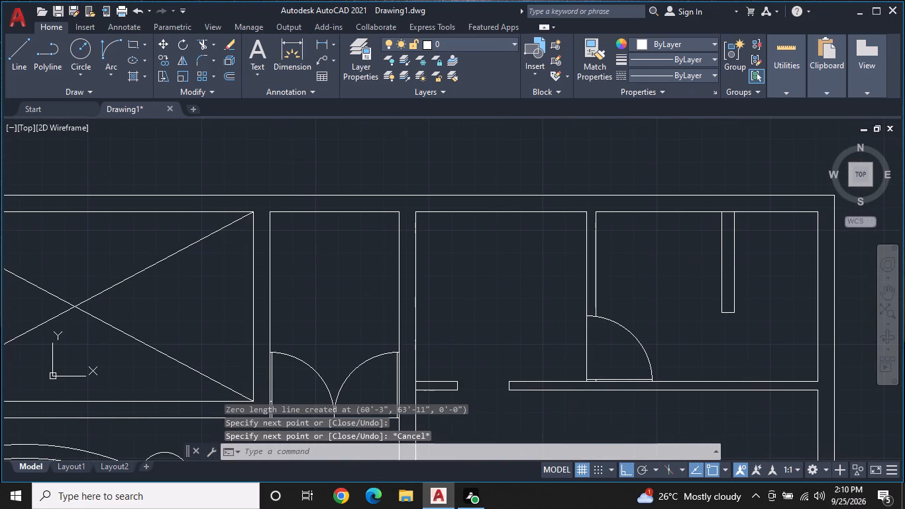
middle_drag(751, 302, 763, 321)
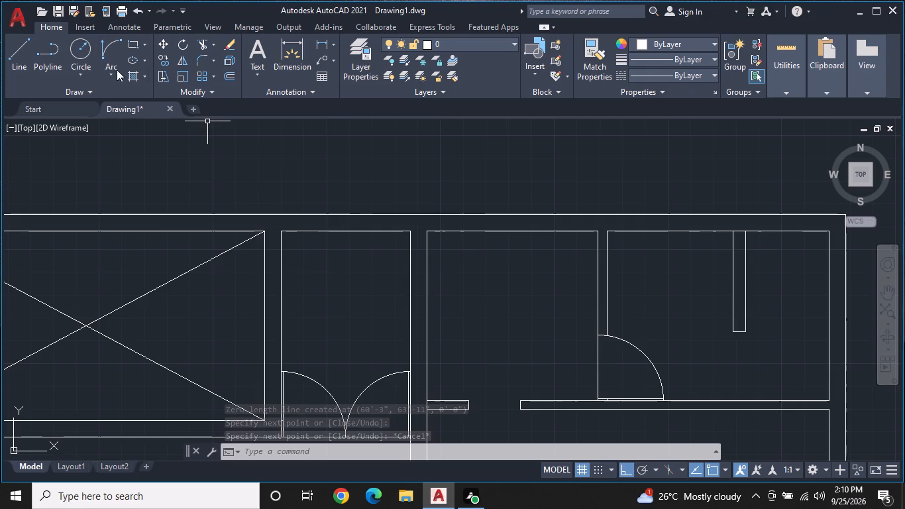
click(93, 25)
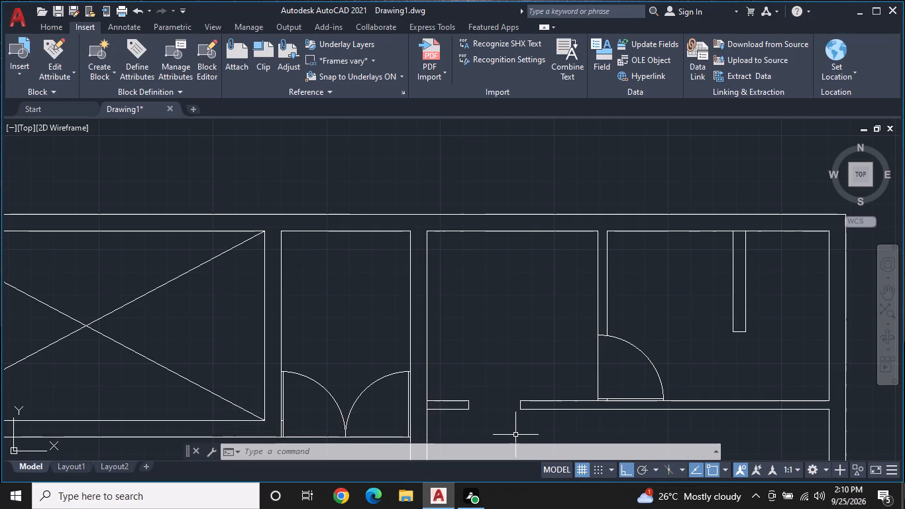
click(23, 74)
click(131, 182)
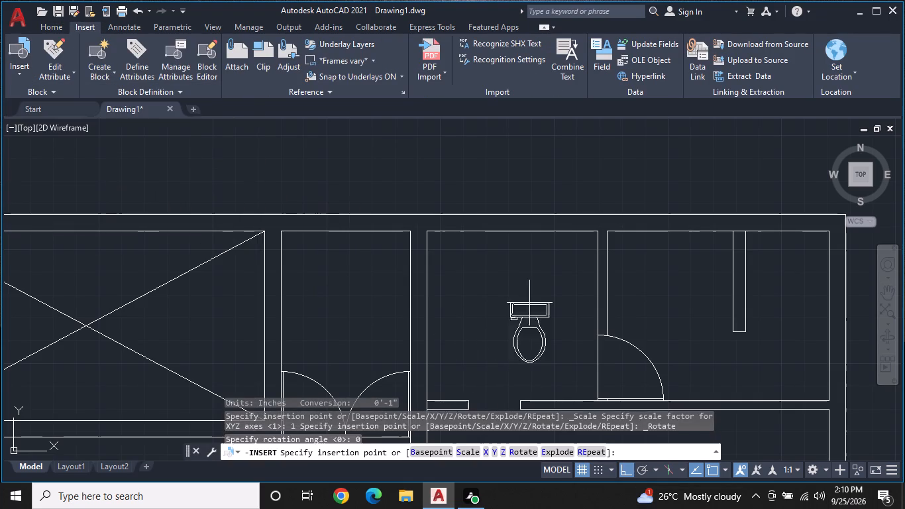
double_click(674, 284)
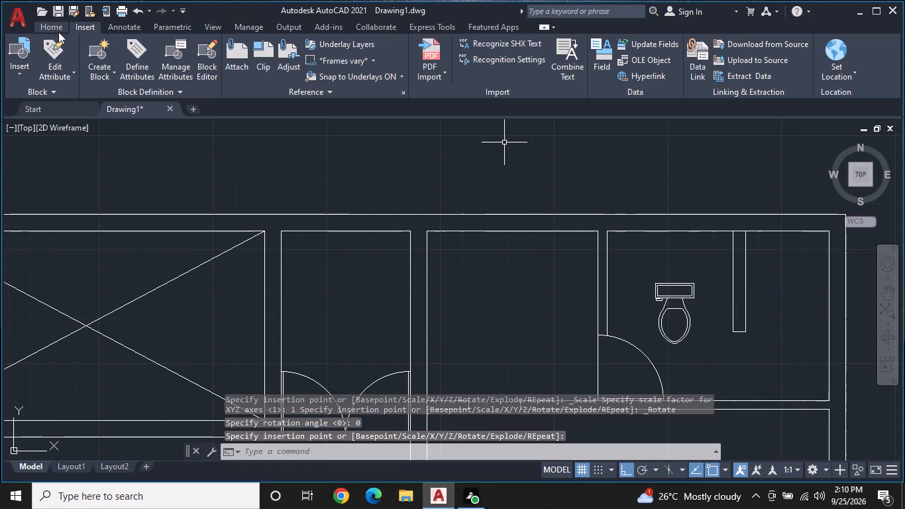
Insert the bathtub block at scale 1 against the top wall, near the fifth room's upper-left corner.
click(30, 72)
click(72, 118)
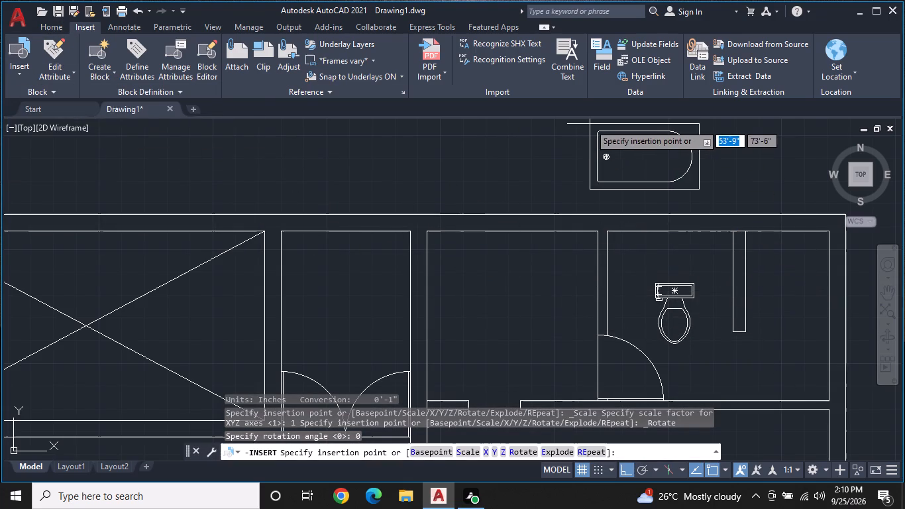
scroll(614, 244, up, 3)
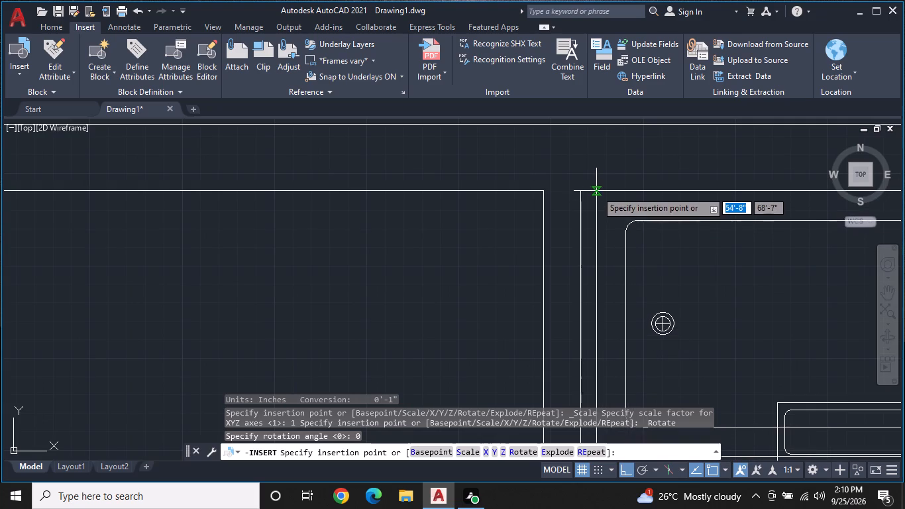
click(596, 191)
Scale the bathtub down about its upper-left corner to a little over half its size.
scroll(604, 212, down, 2)
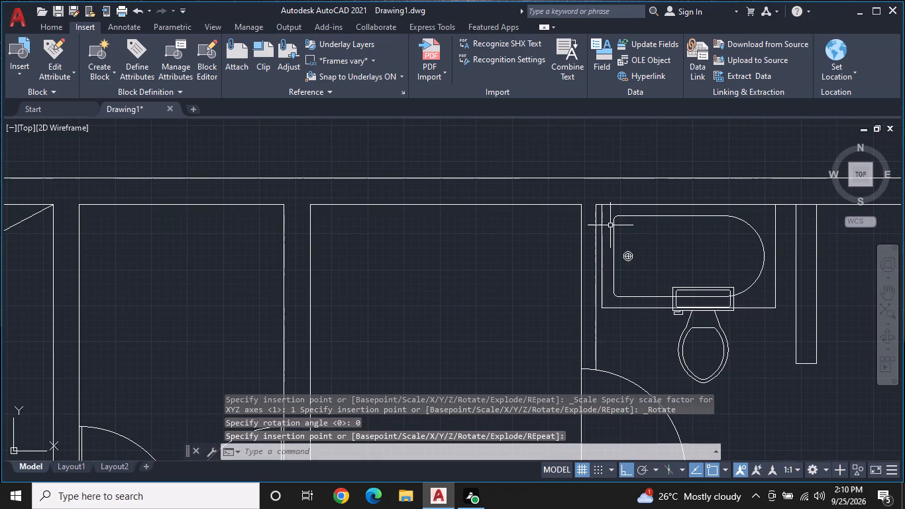
text(SC)
key(space)
click(613, 233)
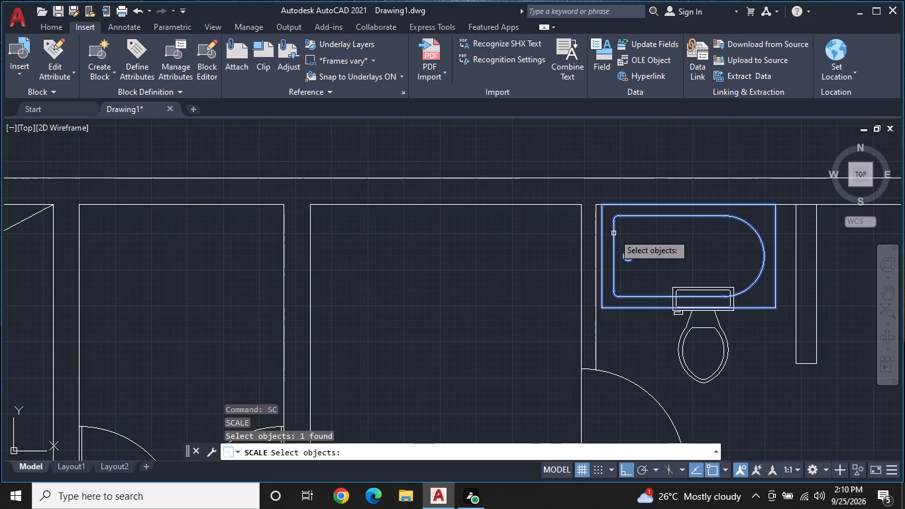
key(space)
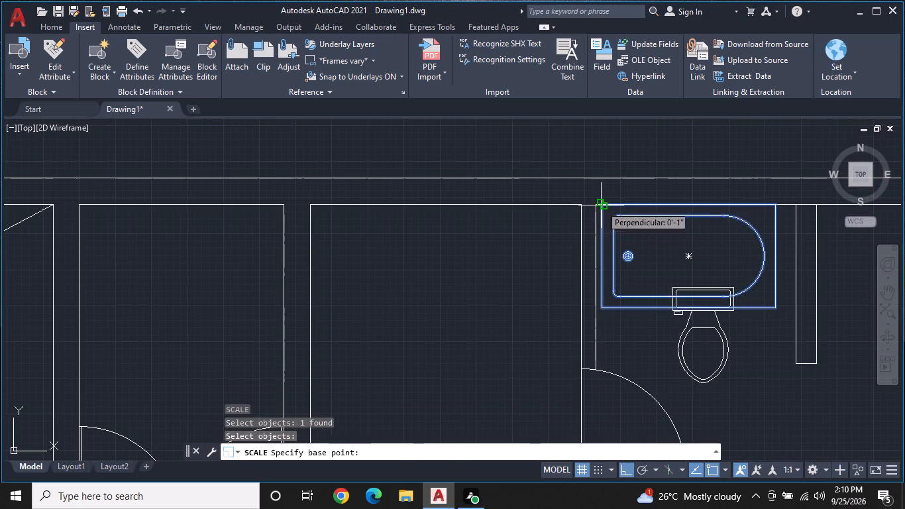
click(601, 205)
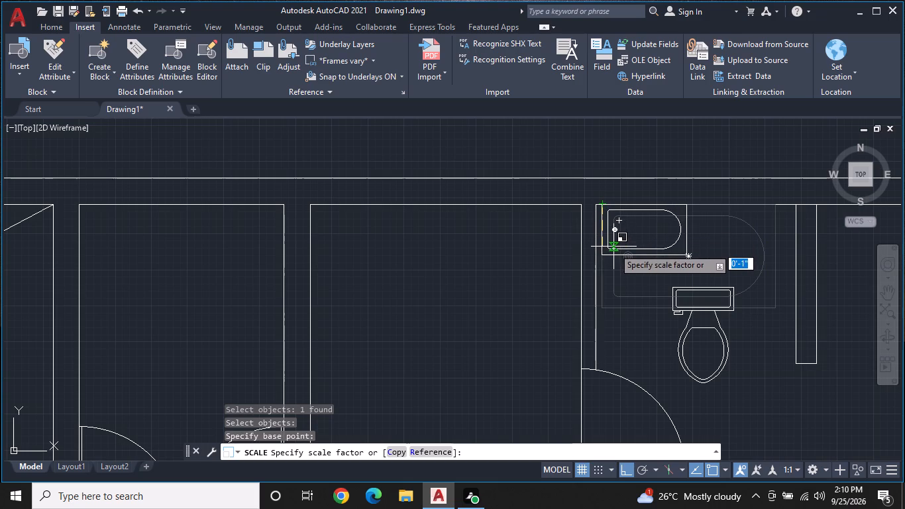
click(615, 251)
Rotate the toilet 90° clockwise about its tank's upper-right corner so the bowl points left.
scroll(759, 290, down, 1)
middle_drag(759, 290, 683, 269)
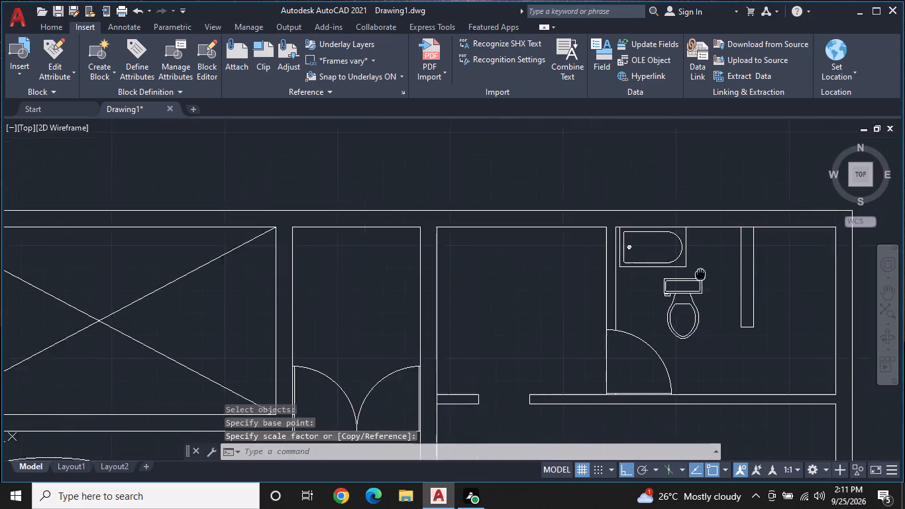
middle_drag(683, 269, 657, 254)
click(635, 264)
right_click(635, 264)
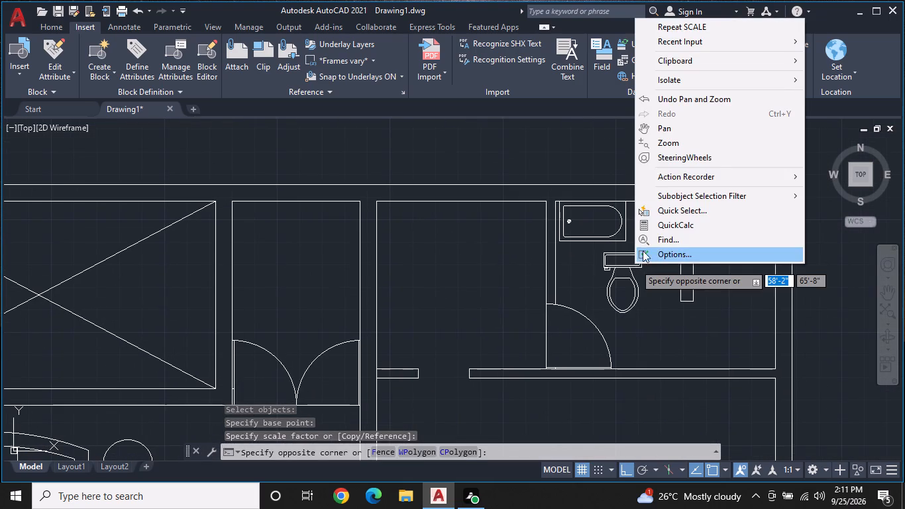
key(Escape)
click(640, 255)
click(640, 255)
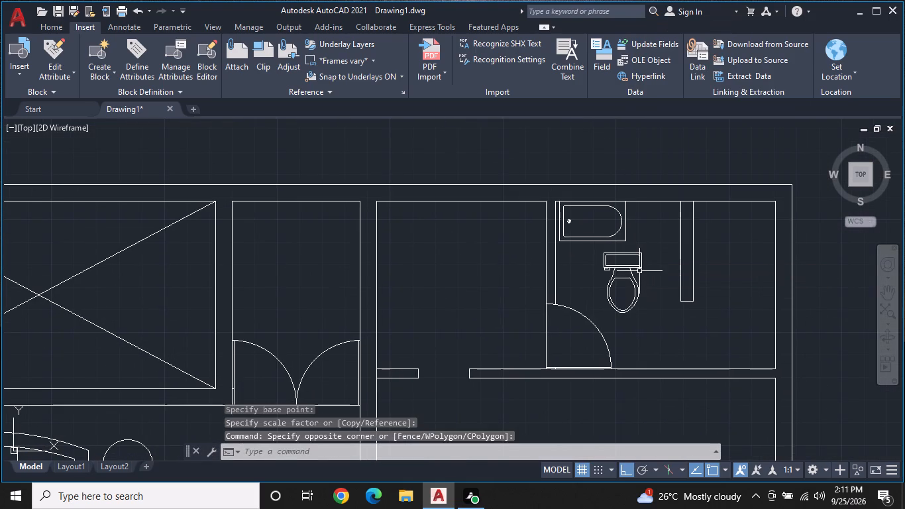
click(639, 271)
click(642, 260)
click(642, 260)
double_click(637, 251)
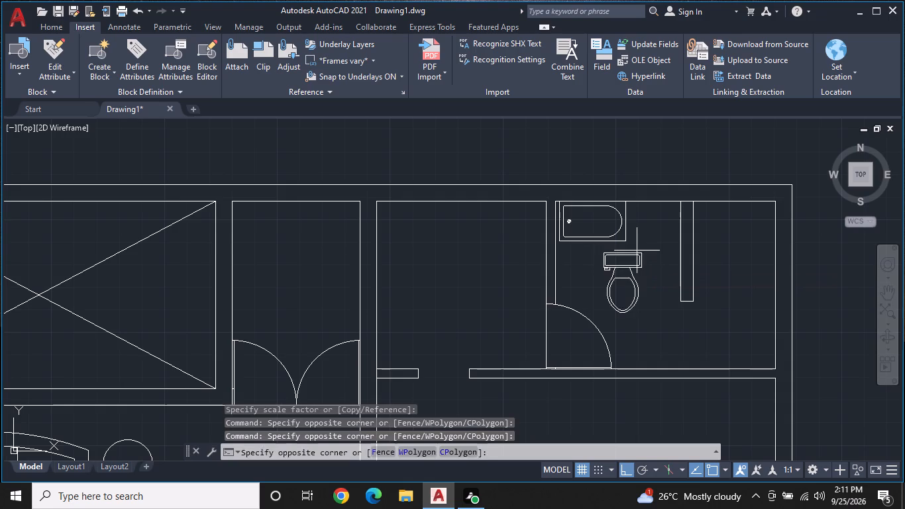
click(637, 255)
right_click(637, 255)
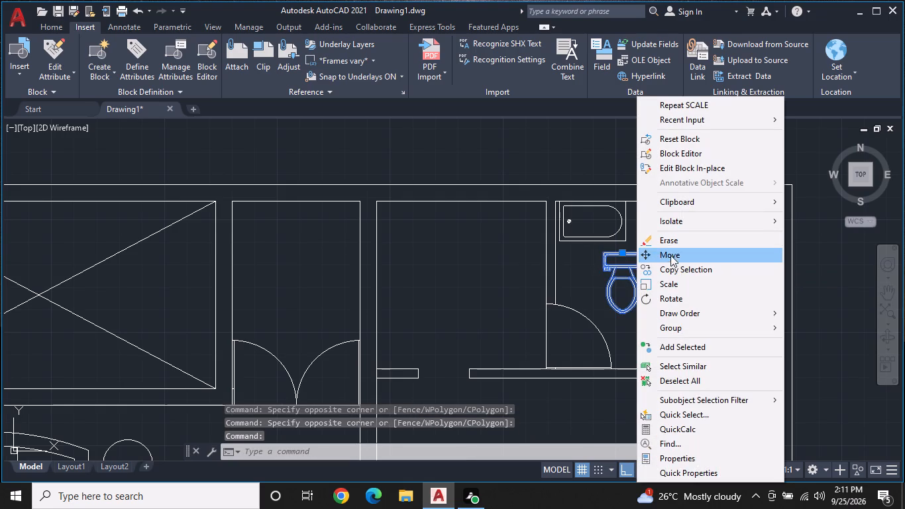
click(684, 297)
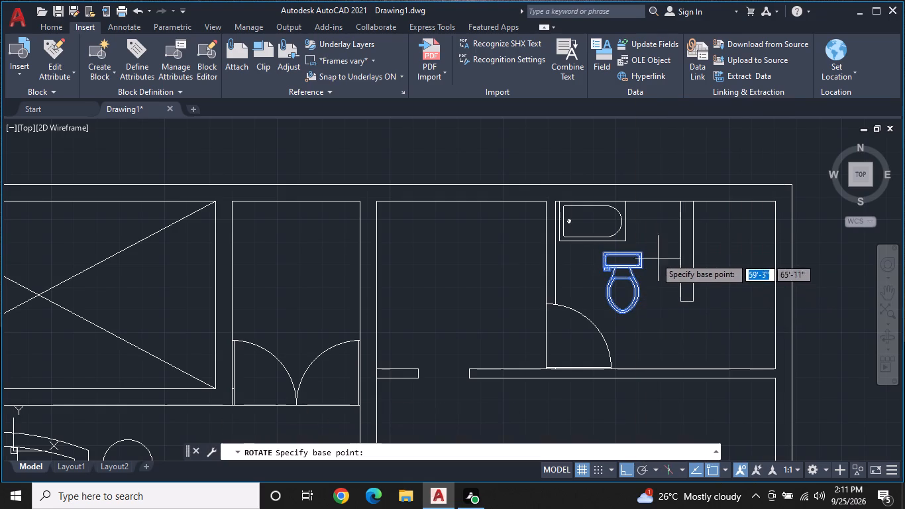
drag(643, 253, 645, 258)
double_click(659, 289)
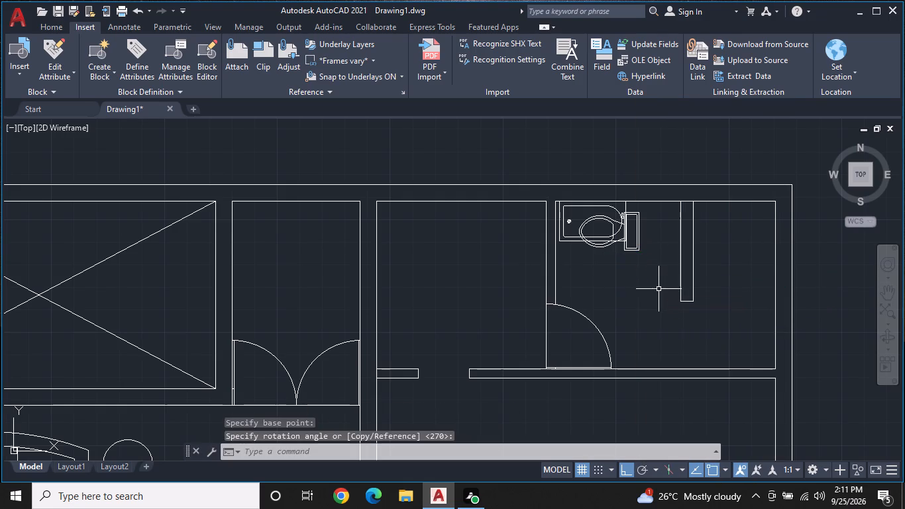
Move the toilet by its insertion grip so its tank backs onto the partition stub's left face, with Ortho off.
click(640, 243)
click(640, 235)
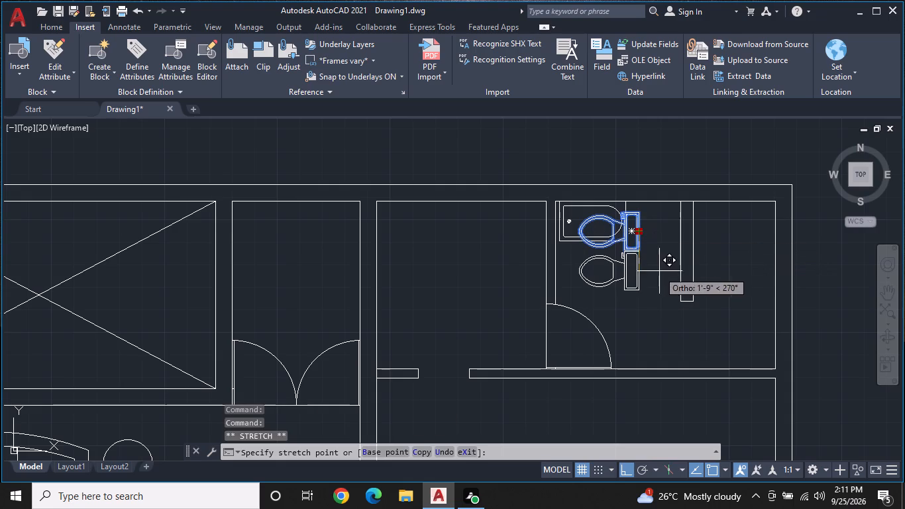
key(F8)
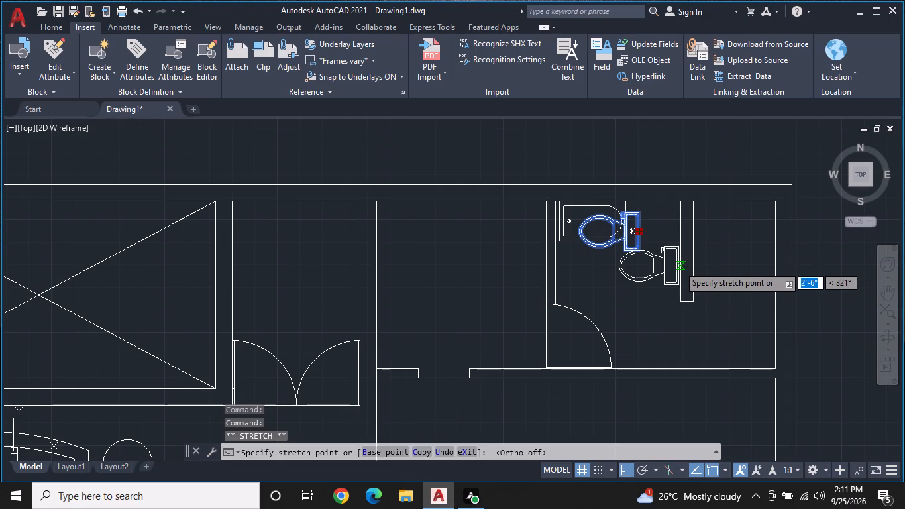
click(678, 270)
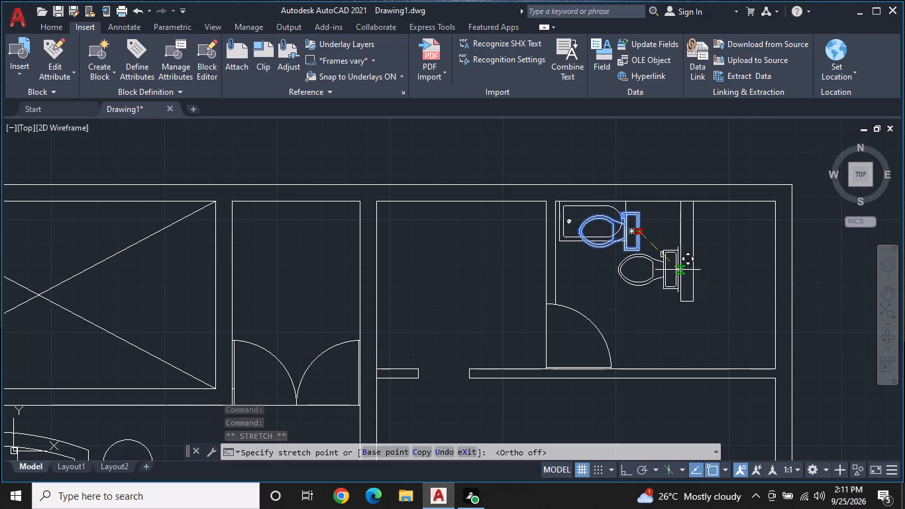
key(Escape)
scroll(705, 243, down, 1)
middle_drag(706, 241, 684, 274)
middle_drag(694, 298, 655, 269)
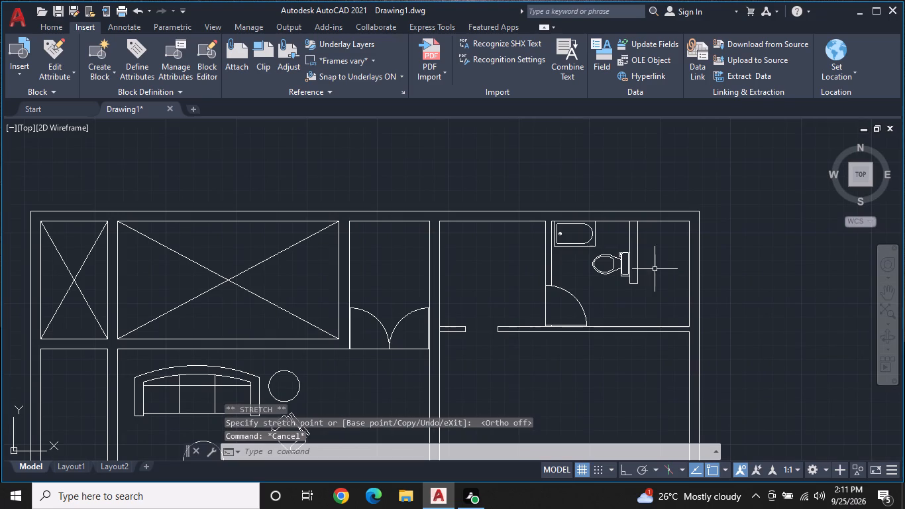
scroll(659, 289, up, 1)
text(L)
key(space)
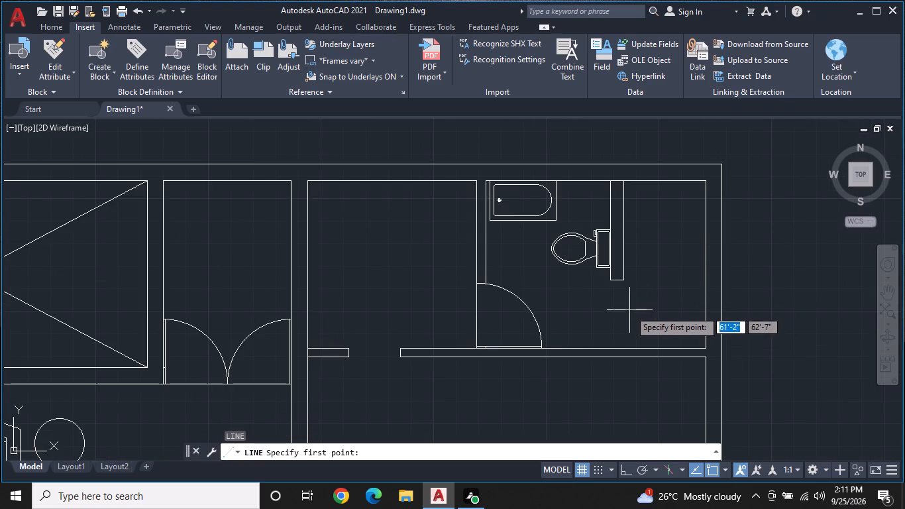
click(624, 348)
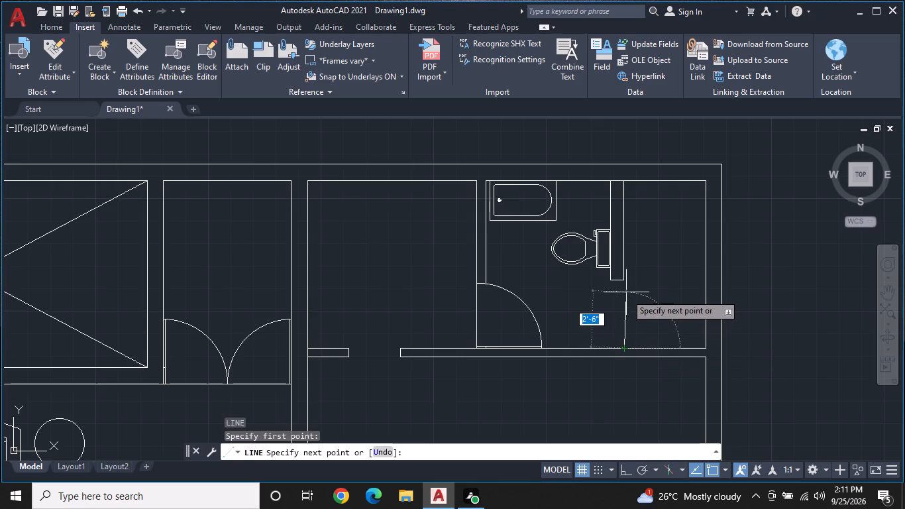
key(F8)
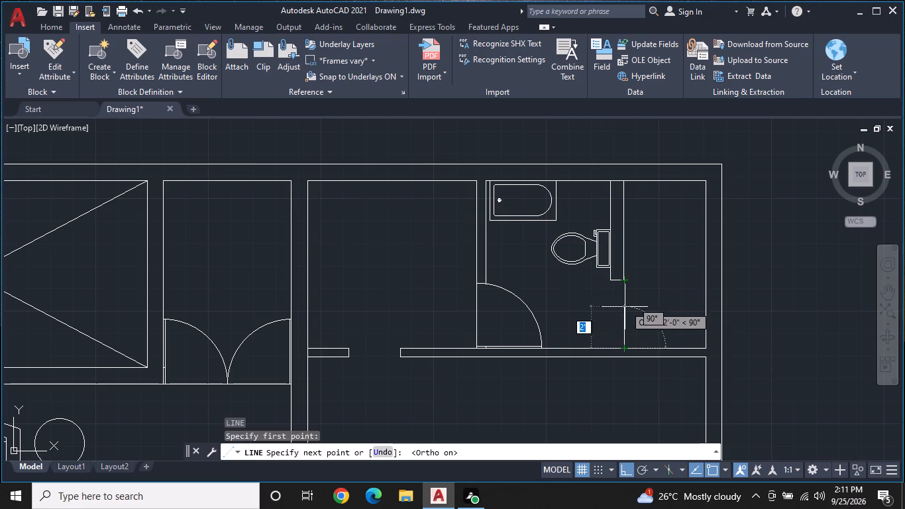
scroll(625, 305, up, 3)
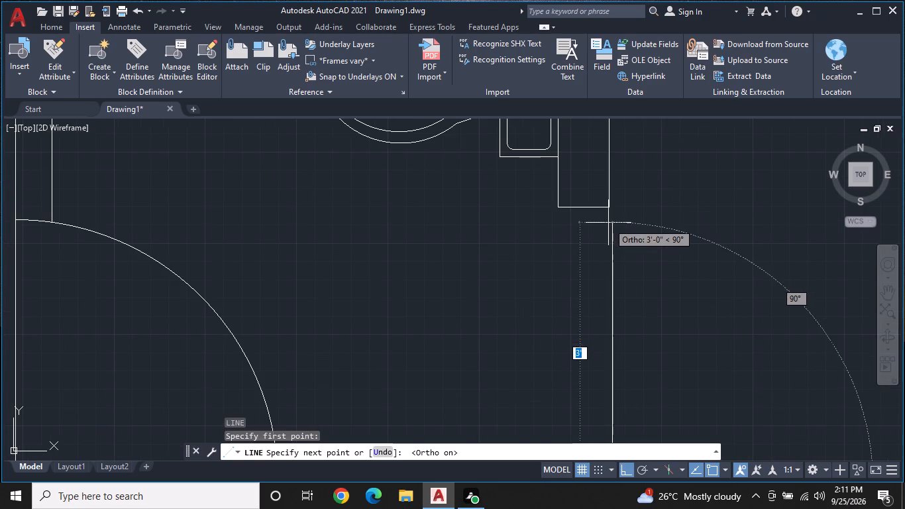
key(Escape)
Draw lines from the partition stub's lower-right corner down to the bottom wall, 2' right along it, and diagonally back to the vertical line's midpoint.
text(L)
key(space)
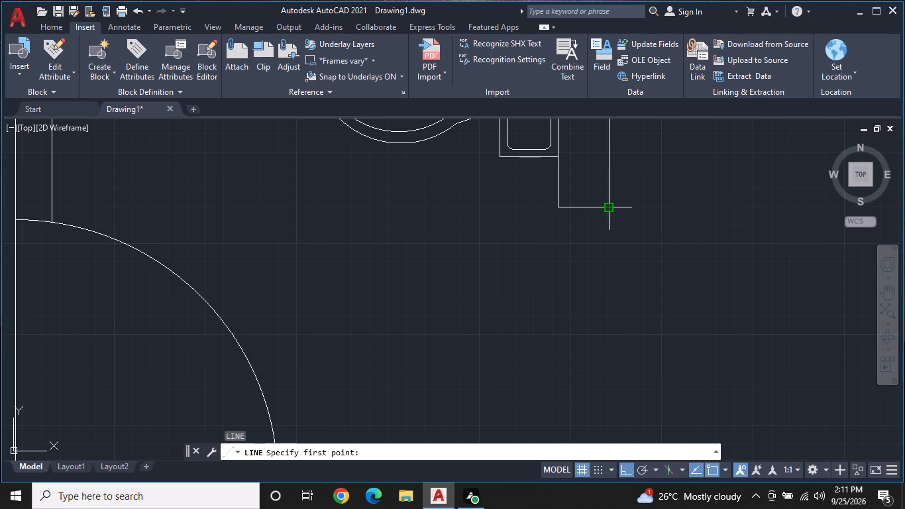
click(610, 208)
scroll(617, 286, down, 2)
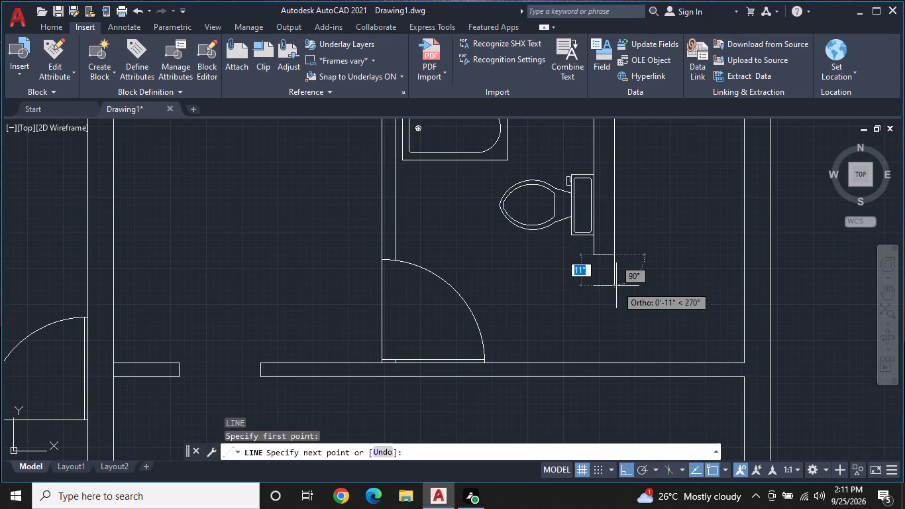
middle_drag(614, 230, 614, 214)
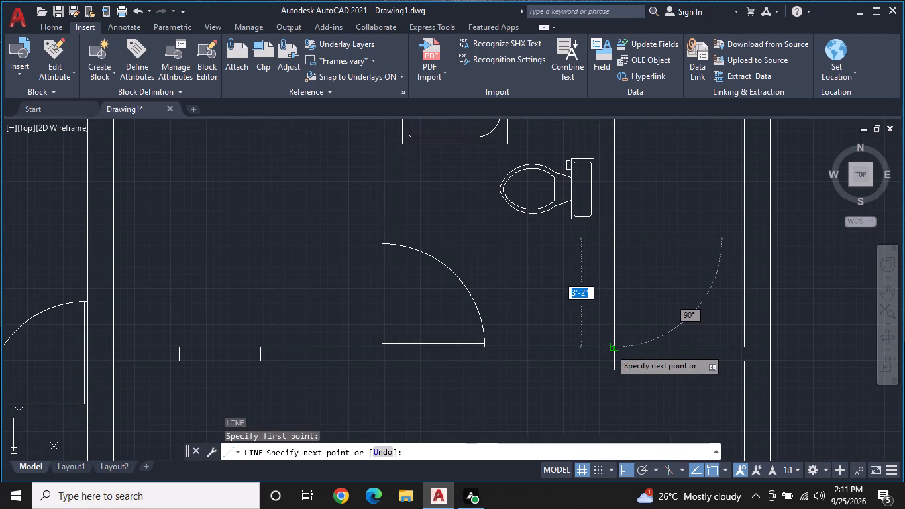
click(612, 349)
text(2')
key(Return)
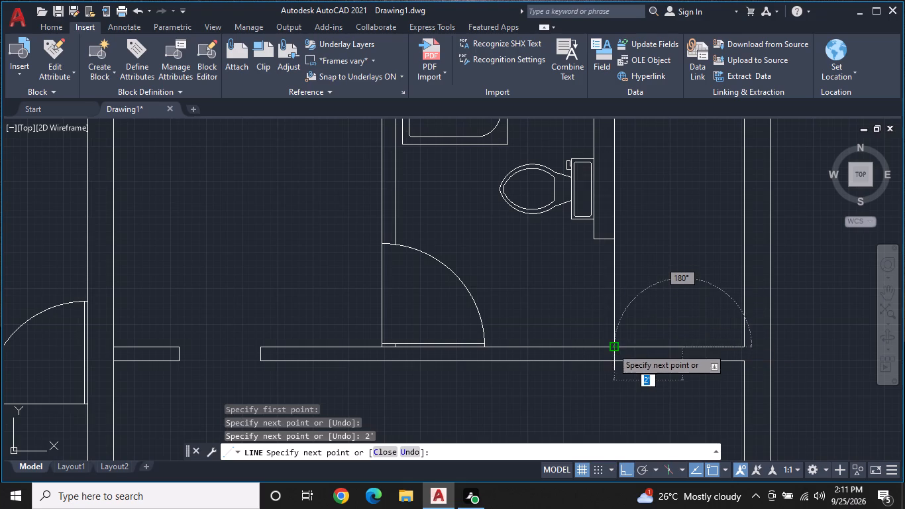
click(614, 294)
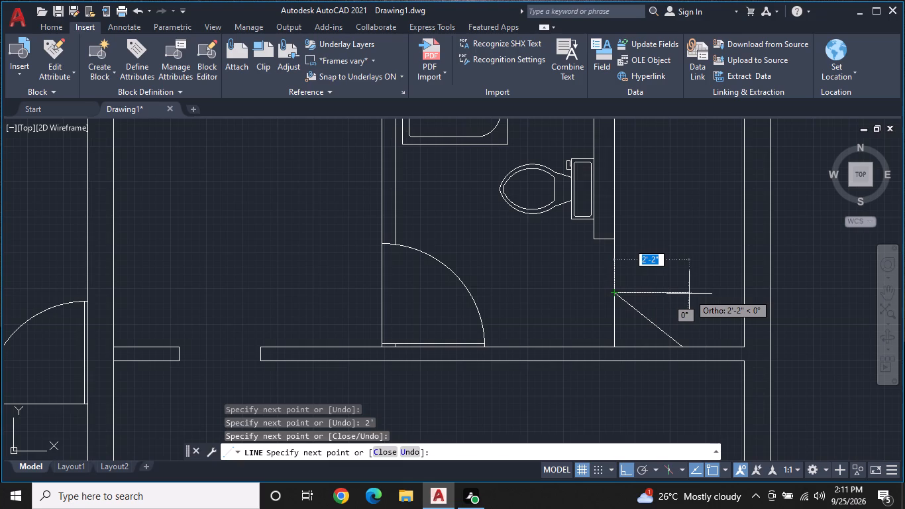
key(Escape)
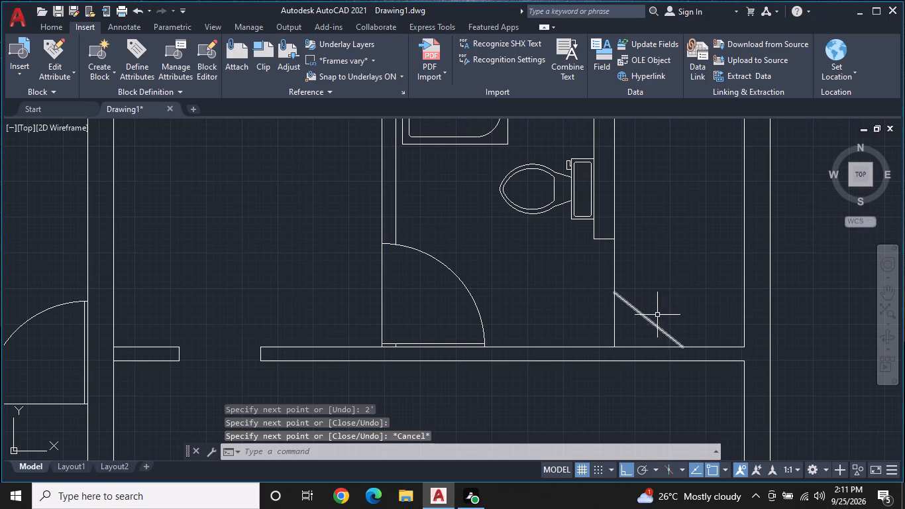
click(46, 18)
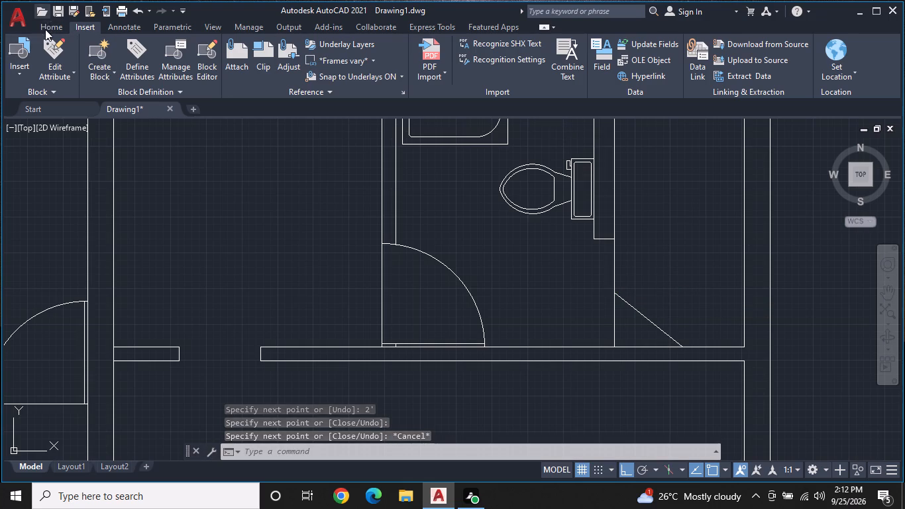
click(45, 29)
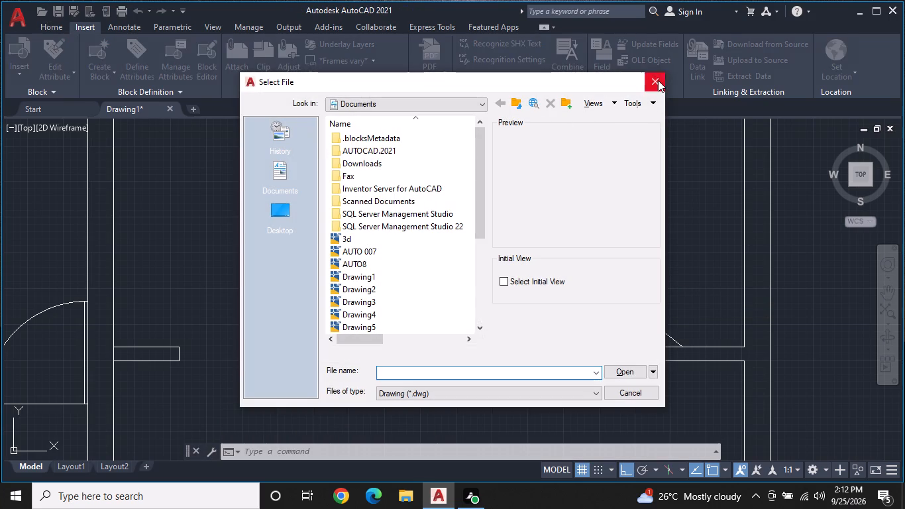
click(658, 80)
Draw a start-end-direction door-swing arc from the 2' line's right end to the new vertical line's midpoint, bulging up and right.
click(57, 28)
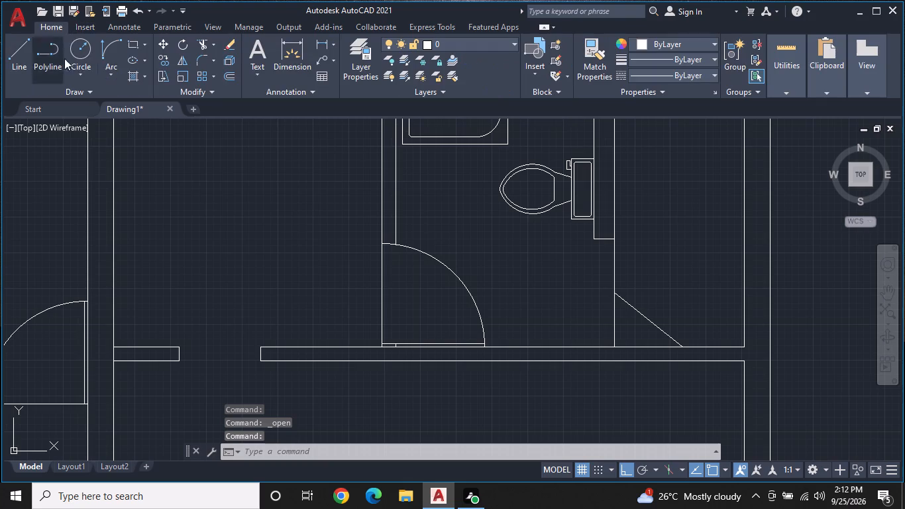
click(109, 47)
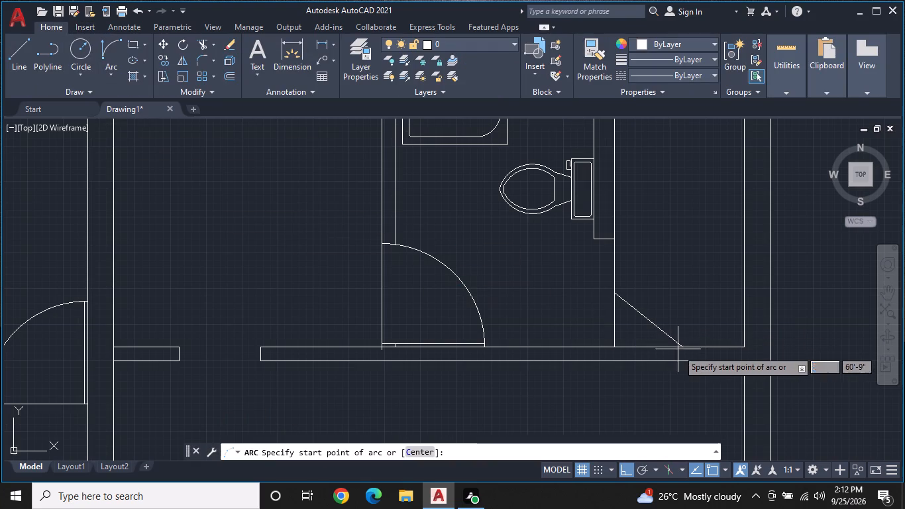
click(679, 350)
click(613, 289)
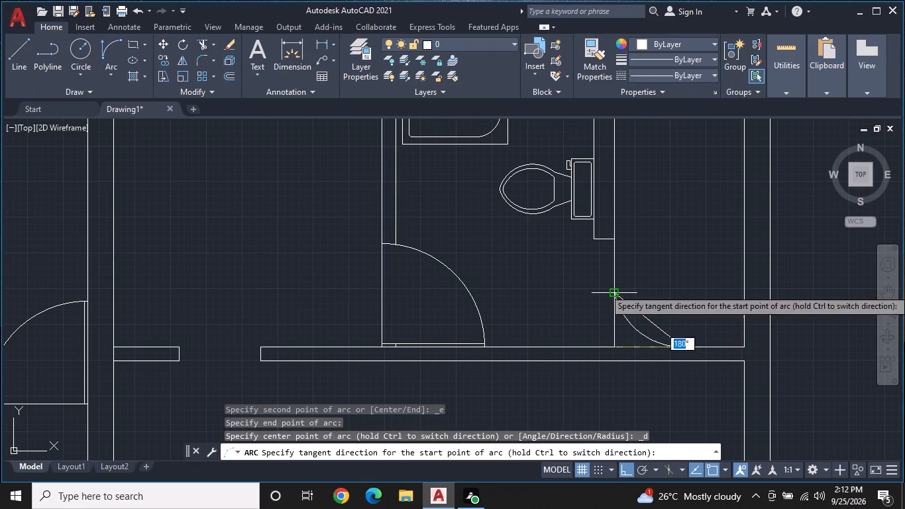
click(658, 234)
Erase the diagonal construction line beneath the new door-swing arc.
click(639, 312)
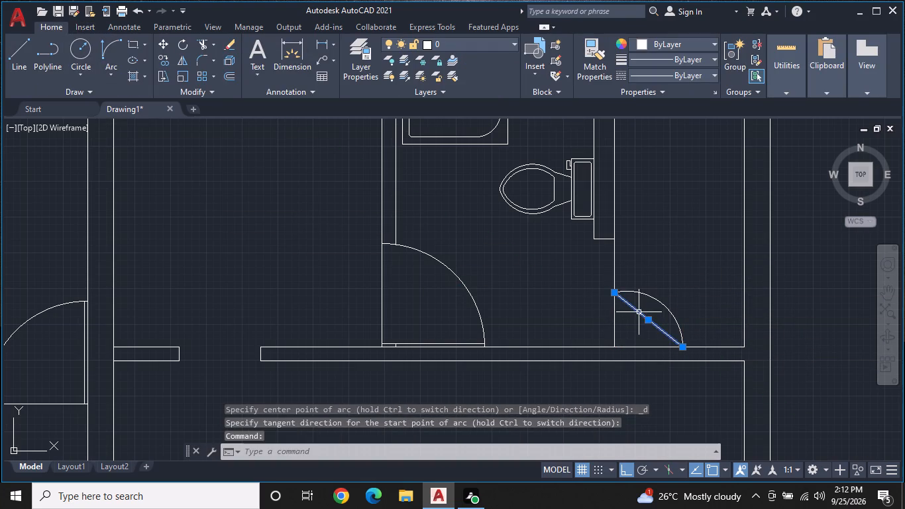
right_click(639, 312)
click(681, 240)
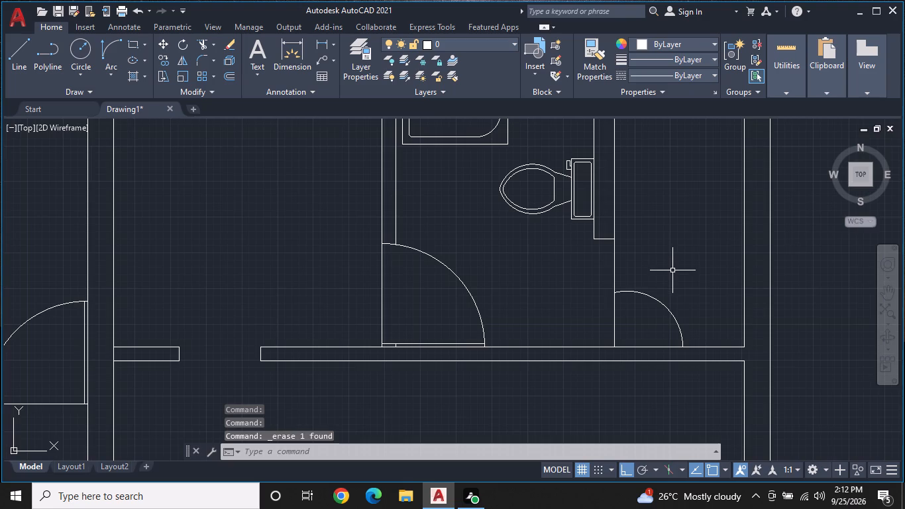
Offset the small door's 2' bottom line upward by 1" to form the door leaf.
middle_drag(672, 270, 702, 242)
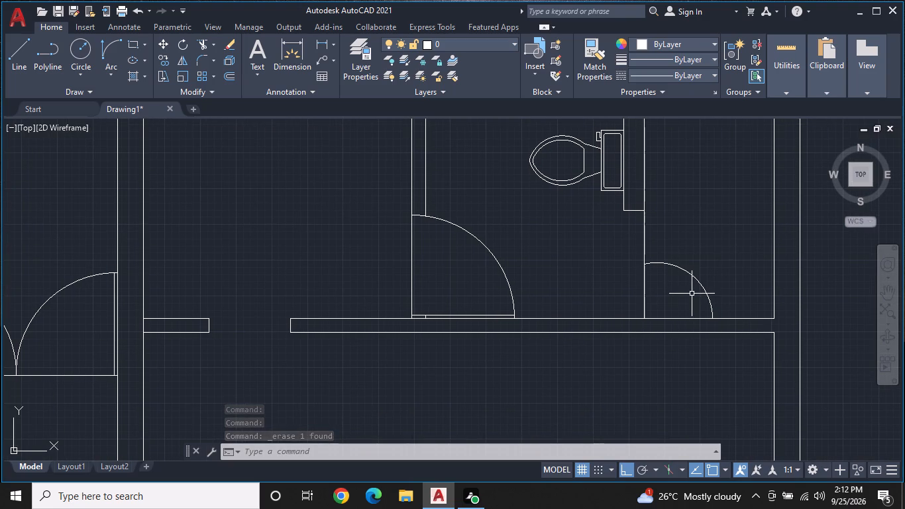
click(225, 75)
right_click(498, 190)
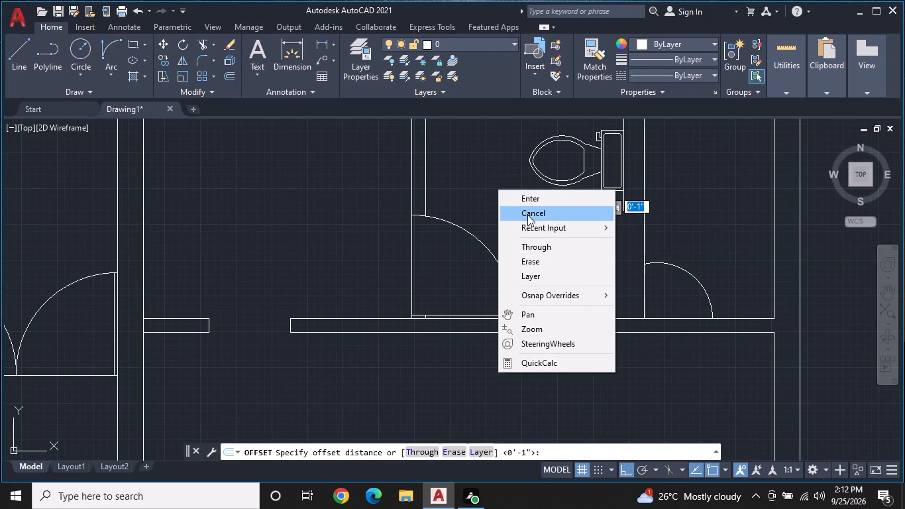
click(537, 204)
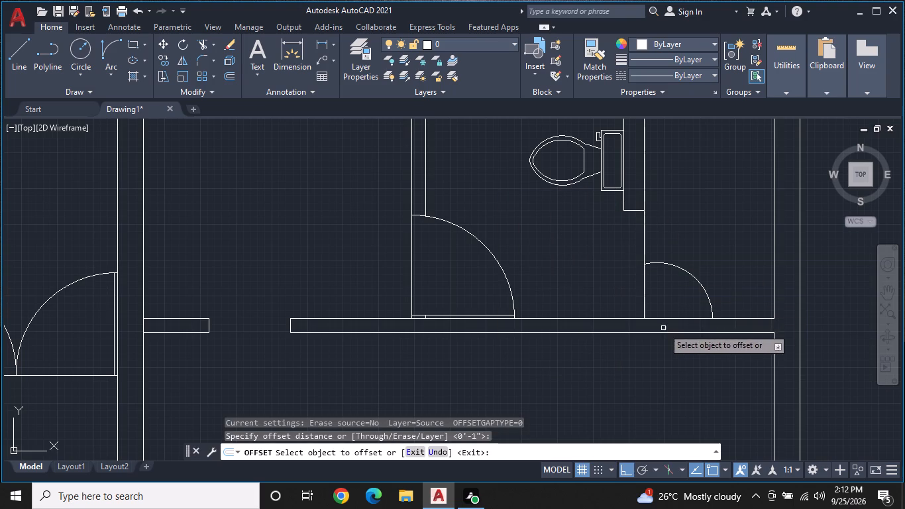
click(668, 318)
click(674, 288)
key(Escape)
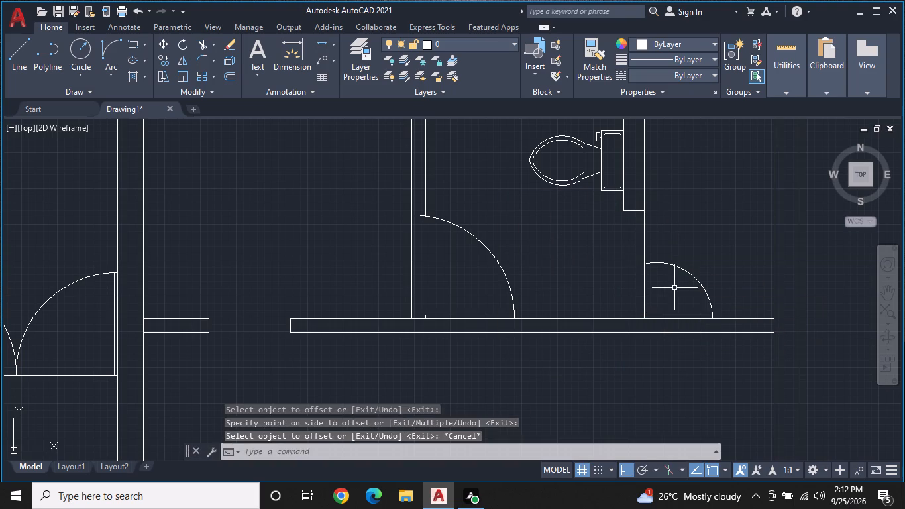
Draw an L-shaped line in the fourth room from the left bottom-wall stub, about 6'-3" up and about 6'-3" right to the right wall.
scroll(674, 288, down, 1)
middle_drag(680, 256, 714, 271)
scroll(721, 268, up, 1)
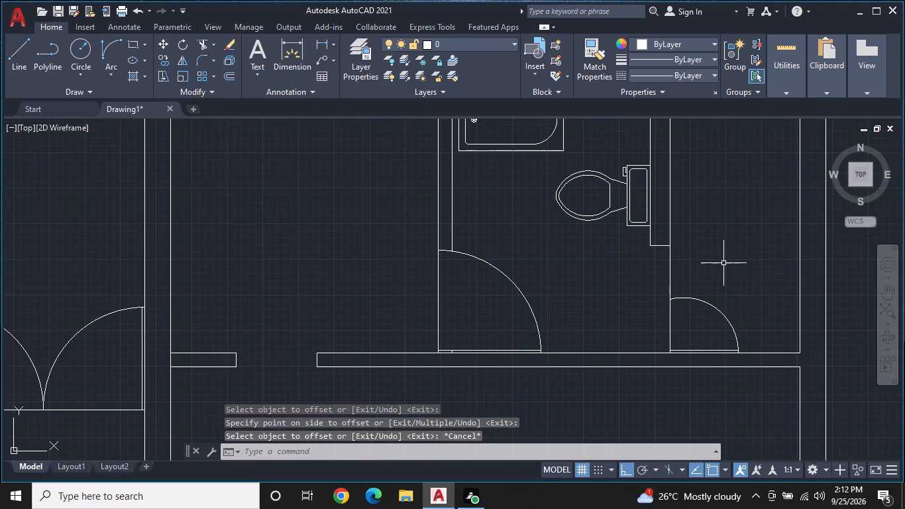
middle_drag(724, 261, 734, 247)
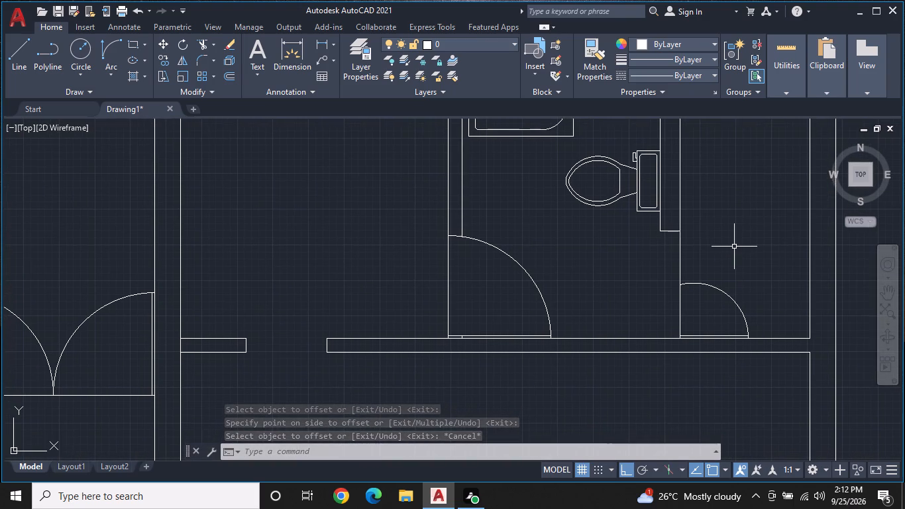
scroll(734, 247, down, 1)
middle_drag(723, 282, 722, 227)
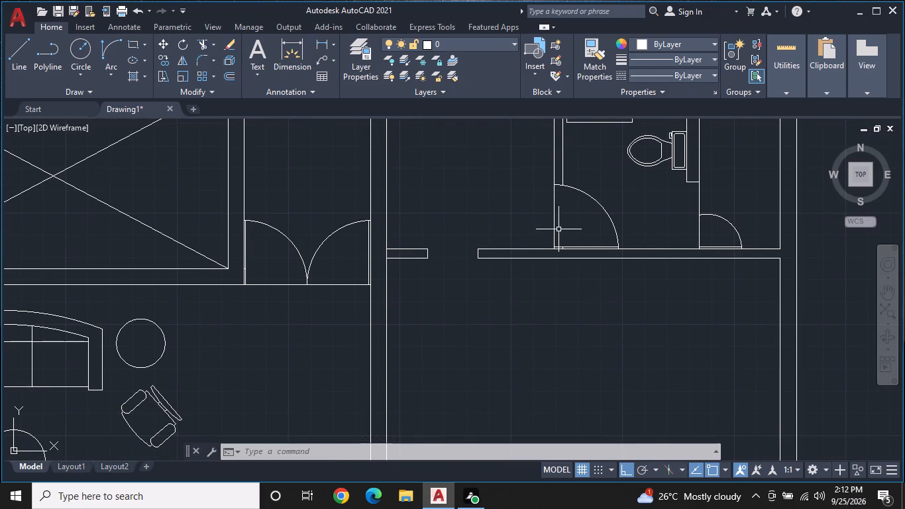
middle_drag(557, 229, 631, 333)
scroll(545, 303, down, 1)
text(L)
key(space)
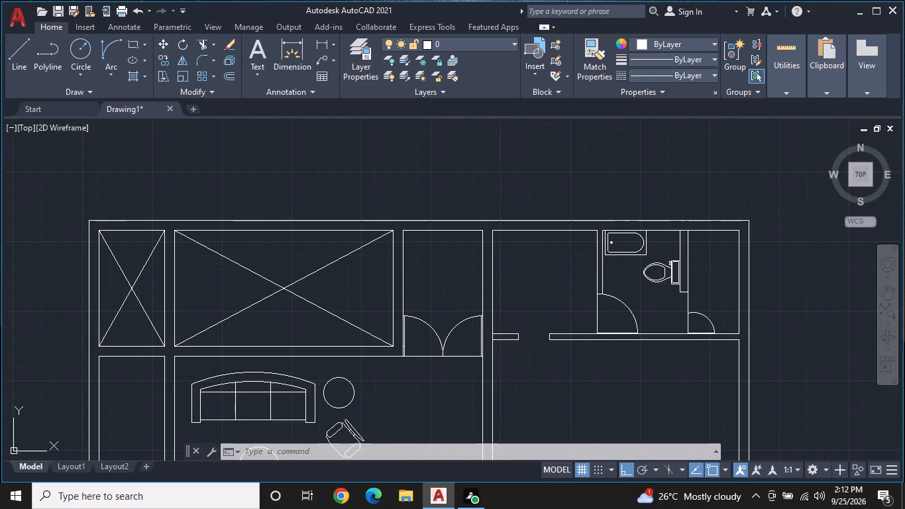
scroll(516, 304, up, 1)
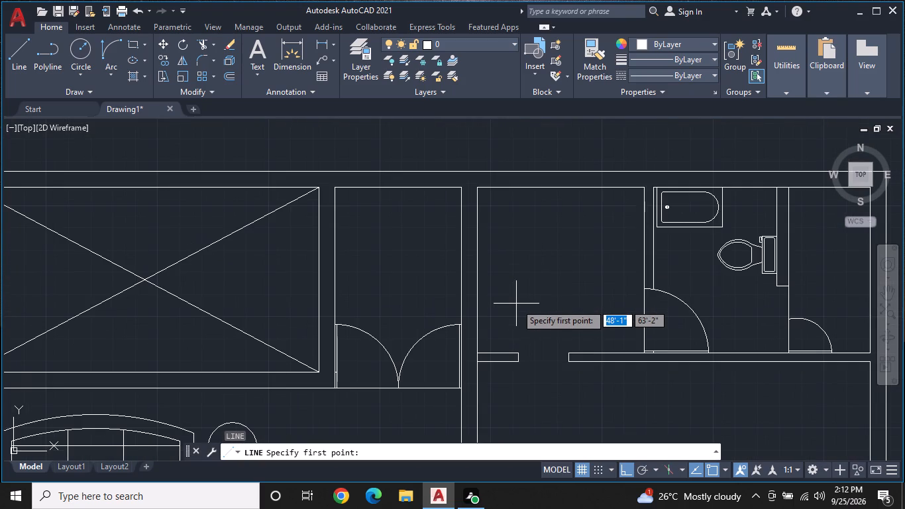
drag(511, 352, 511, 345)
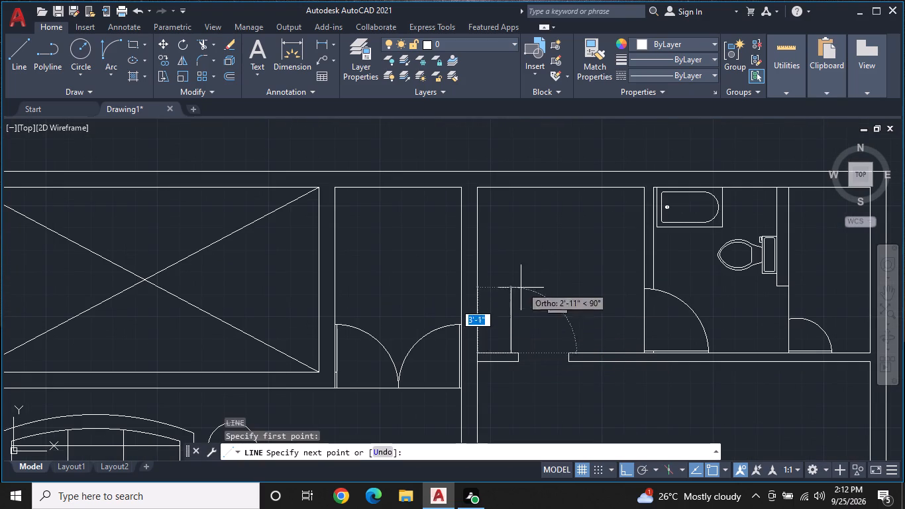
click(510, 219)
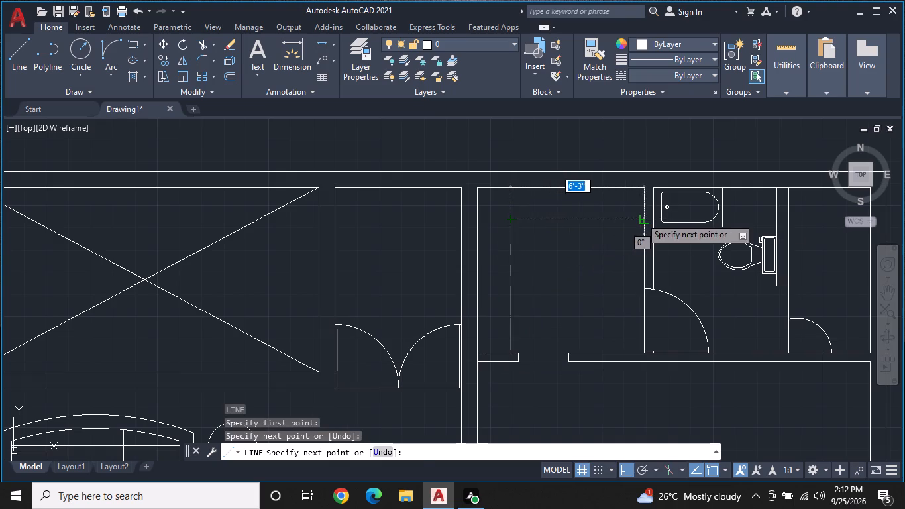
click(641, 217)
key(Escape)
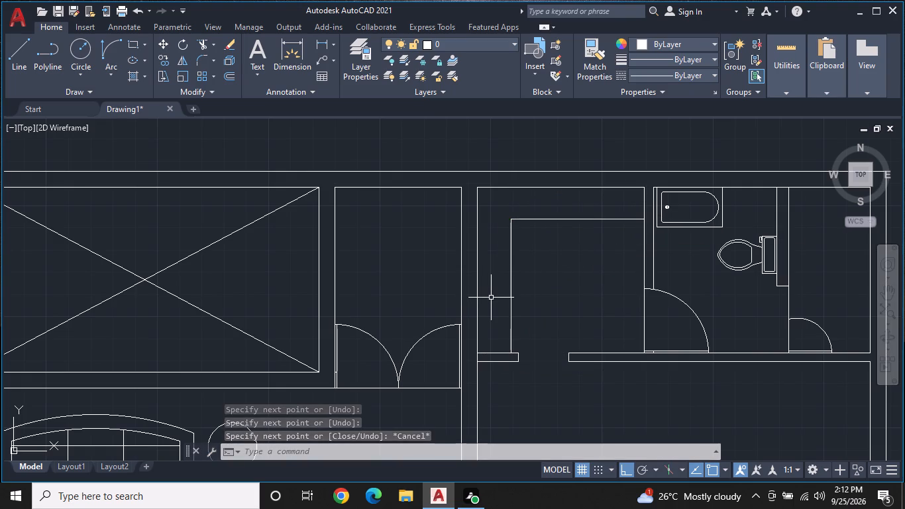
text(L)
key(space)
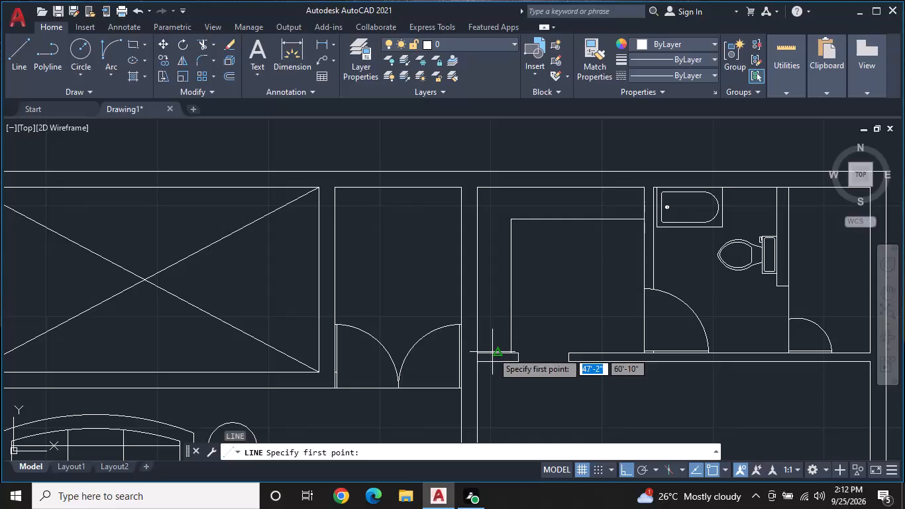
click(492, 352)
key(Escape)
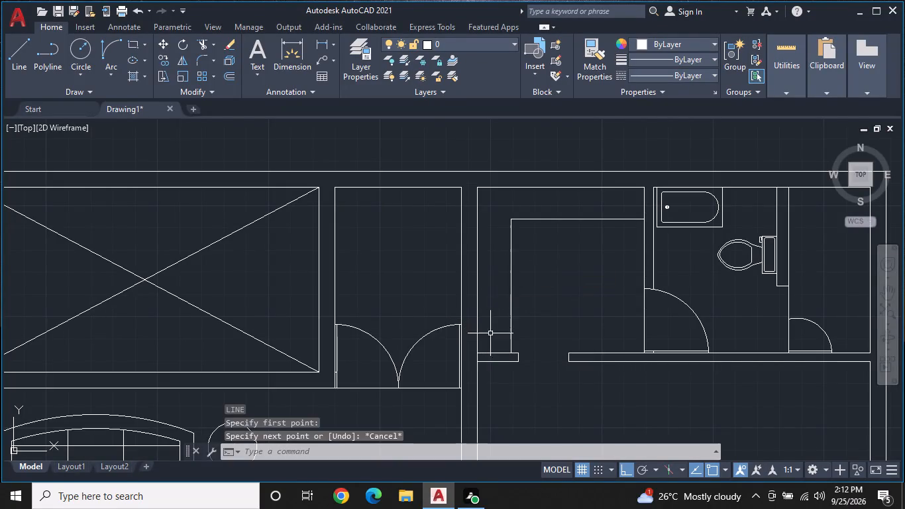
Draw a second, outer L-shaped line in the fourth room, from the left bottom-wall stub upward and about 7' right to the right wall.
scroll(496, 355, up, 2)
key(space)
click(482, 353)
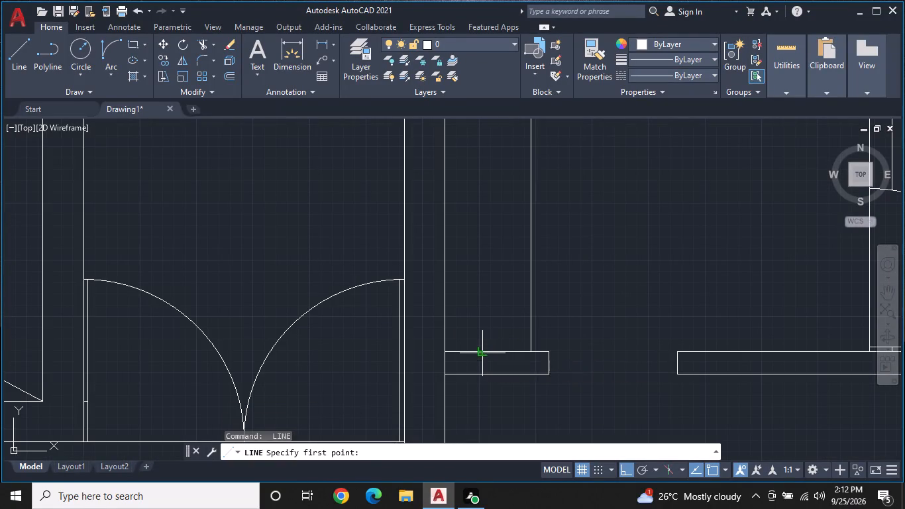
middle_drag(510, 192, 483, 345)
scroll(474, 302, down, 1)
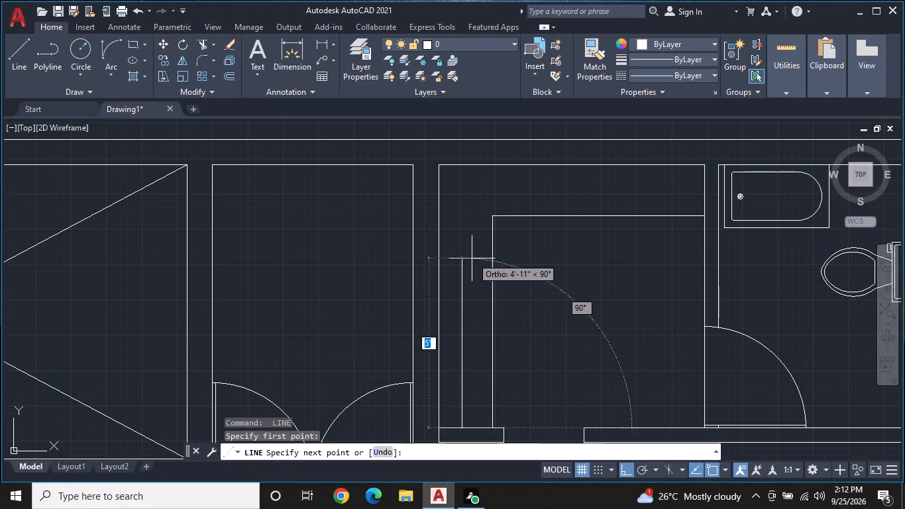
click(465, 193)
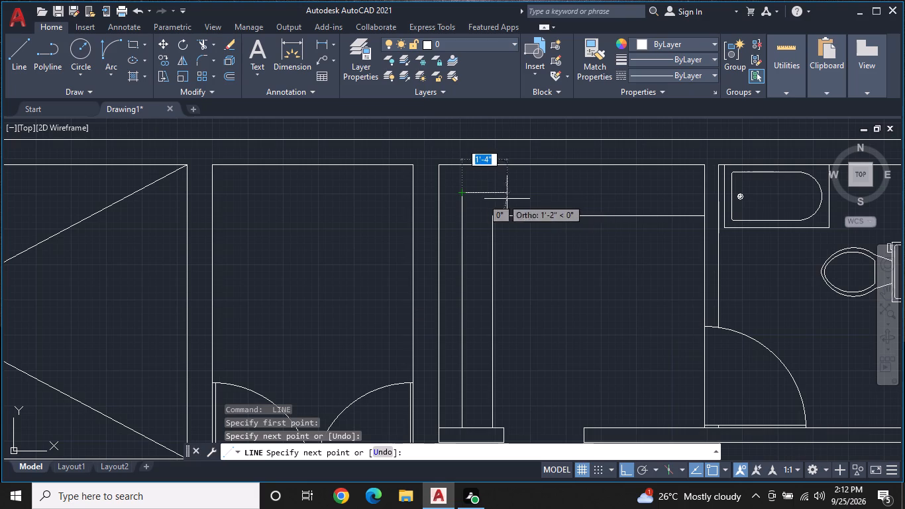
click(708, 190)
key(Escape)
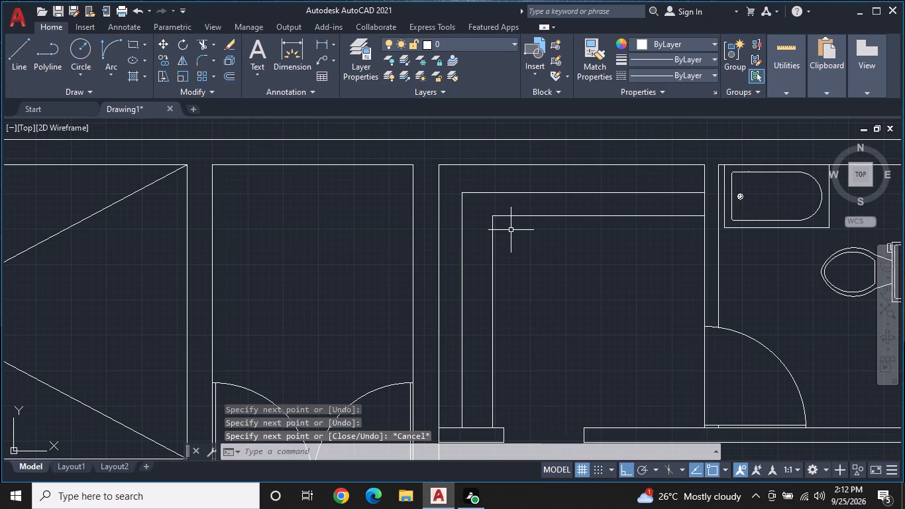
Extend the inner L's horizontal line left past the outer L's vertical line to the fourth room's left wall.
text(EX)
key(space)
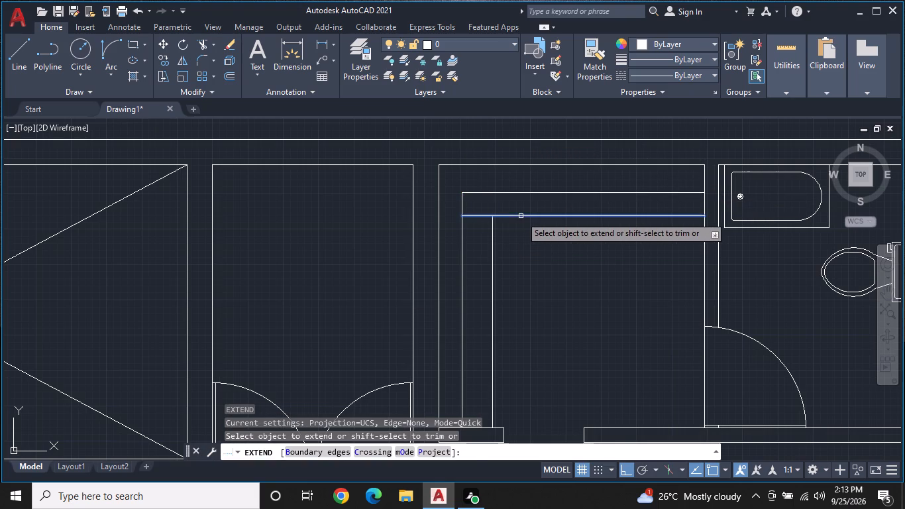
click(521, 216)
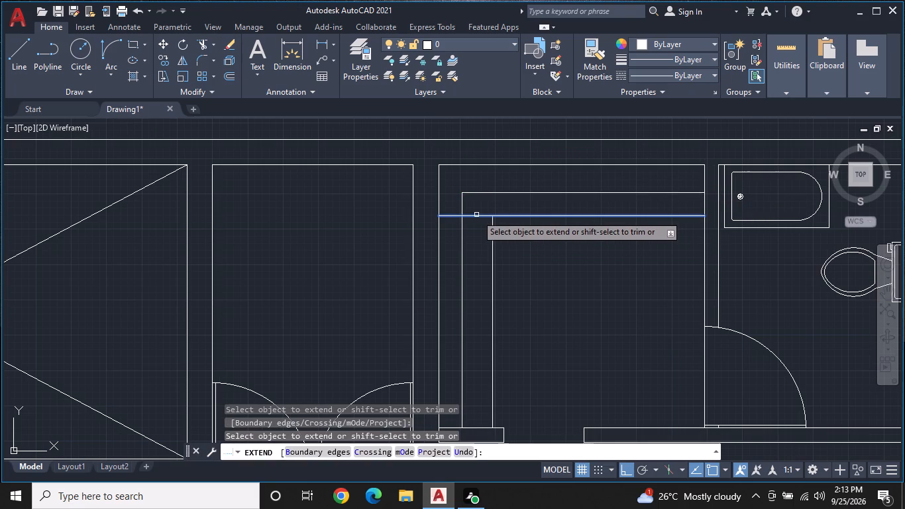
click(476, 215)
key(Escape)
Extend the inner L's vertical line up across the outer L's horizontal line to the fourth room's top wall.
middle_drag(612, 250, 505, 268)
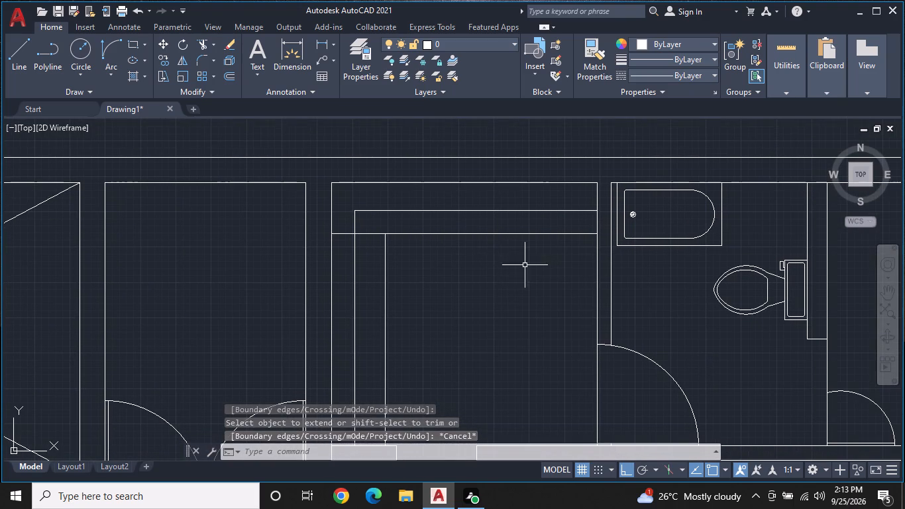
middle_drag(537, 268, 559, 264)
text(EX)
key(space)
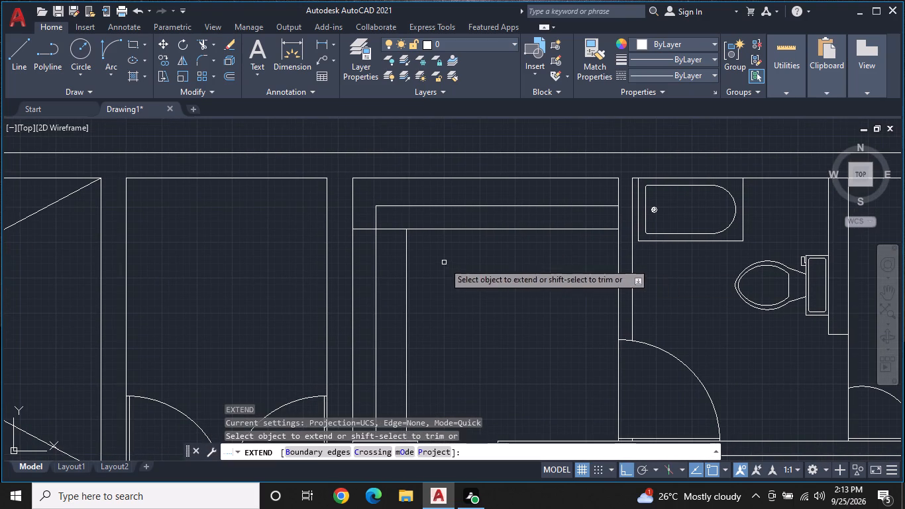
click(407, 256)
key(Escape)
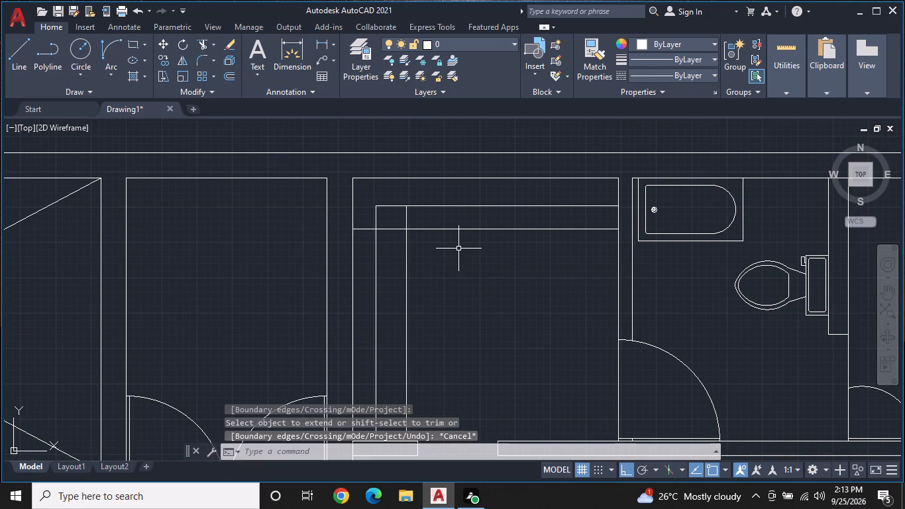
key(space)
click(406, 215)
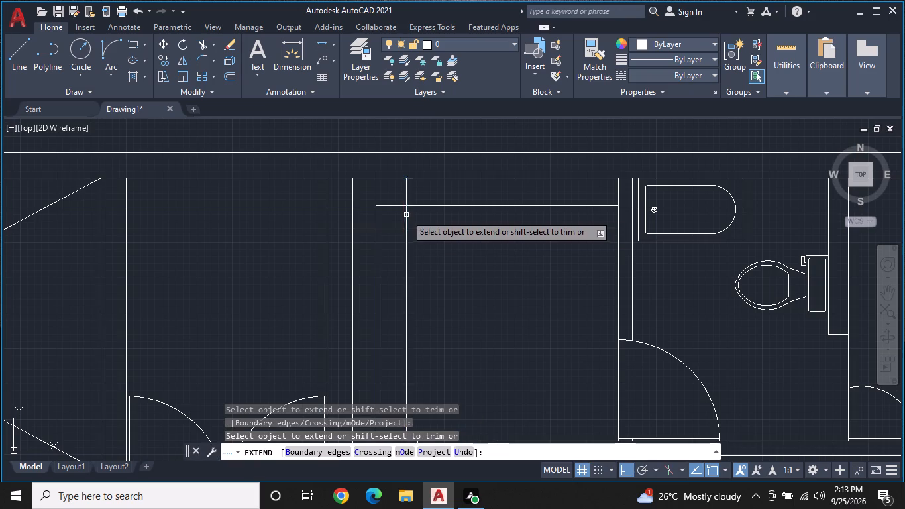
middle_drag(484, 254, 522, 313)
key(Escape)
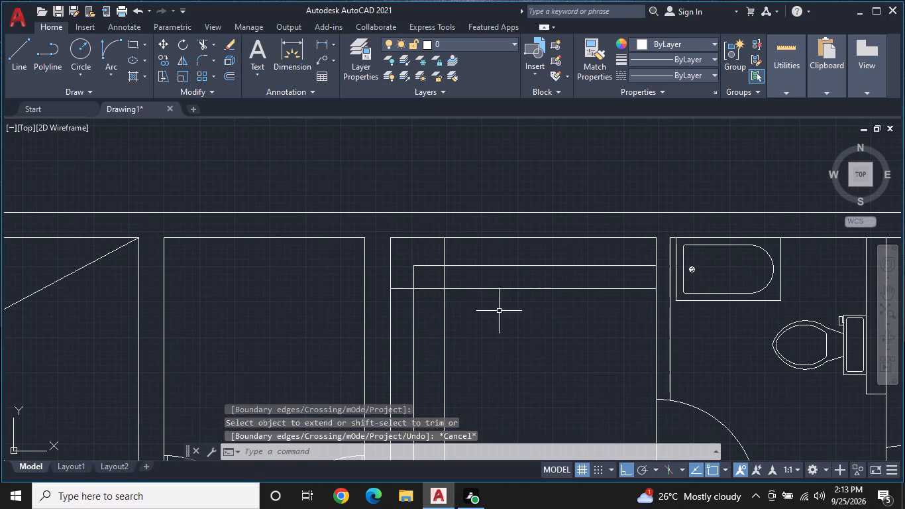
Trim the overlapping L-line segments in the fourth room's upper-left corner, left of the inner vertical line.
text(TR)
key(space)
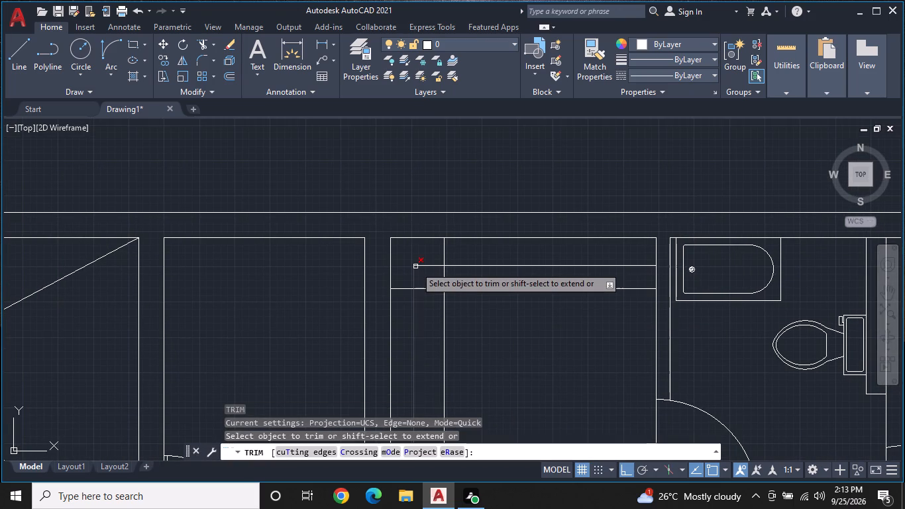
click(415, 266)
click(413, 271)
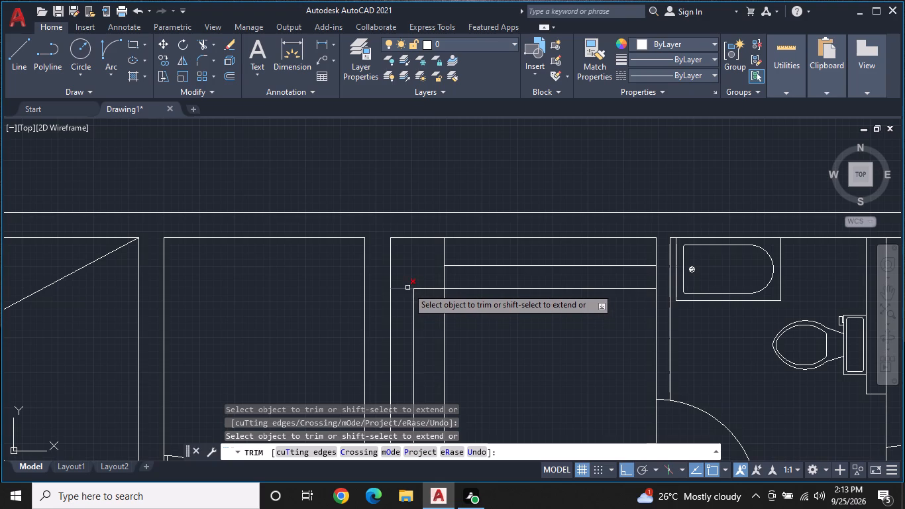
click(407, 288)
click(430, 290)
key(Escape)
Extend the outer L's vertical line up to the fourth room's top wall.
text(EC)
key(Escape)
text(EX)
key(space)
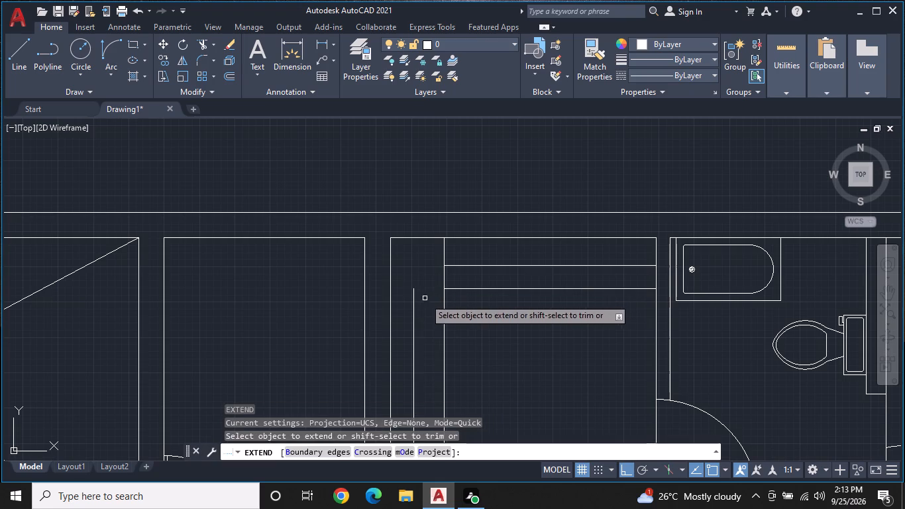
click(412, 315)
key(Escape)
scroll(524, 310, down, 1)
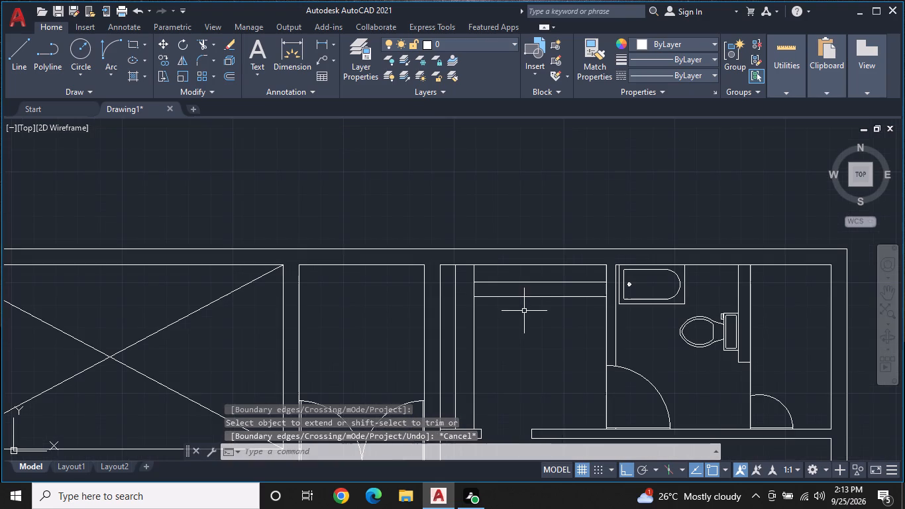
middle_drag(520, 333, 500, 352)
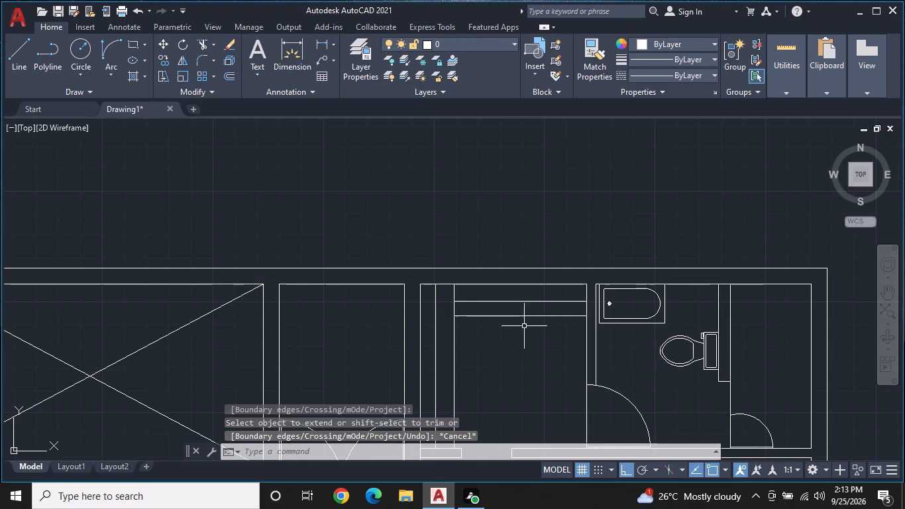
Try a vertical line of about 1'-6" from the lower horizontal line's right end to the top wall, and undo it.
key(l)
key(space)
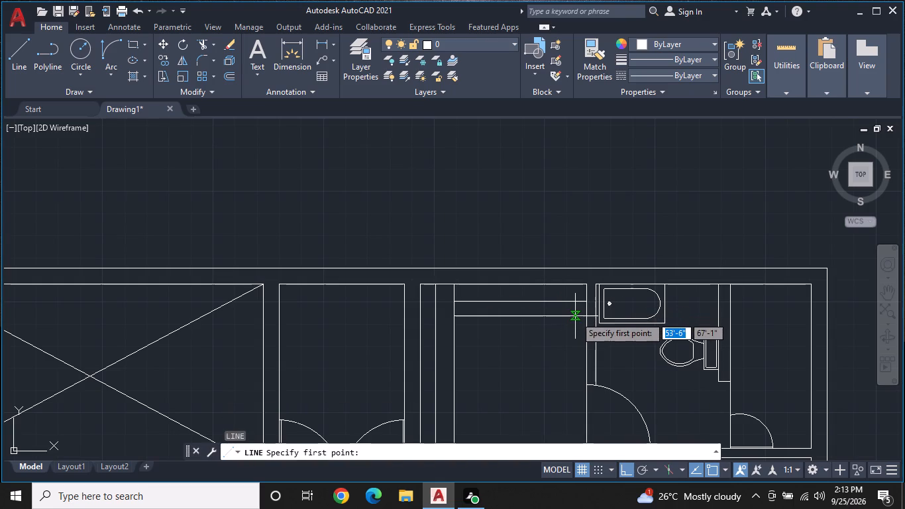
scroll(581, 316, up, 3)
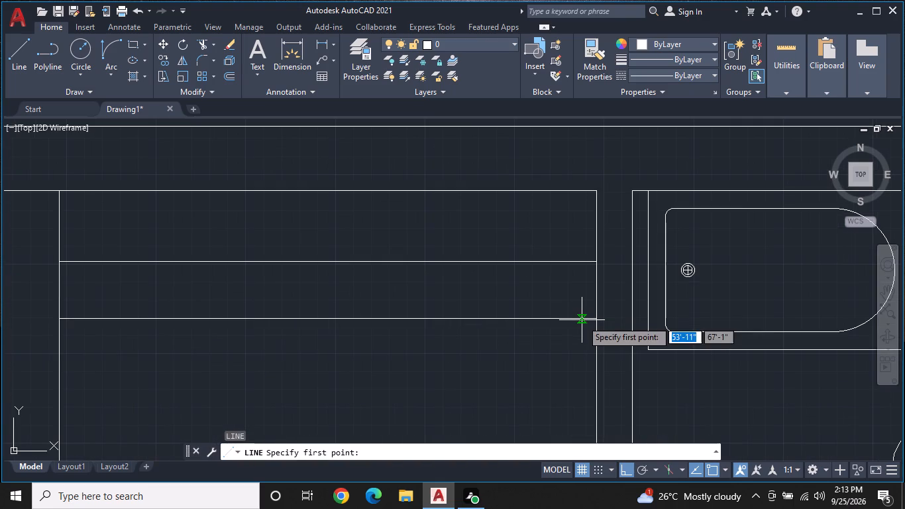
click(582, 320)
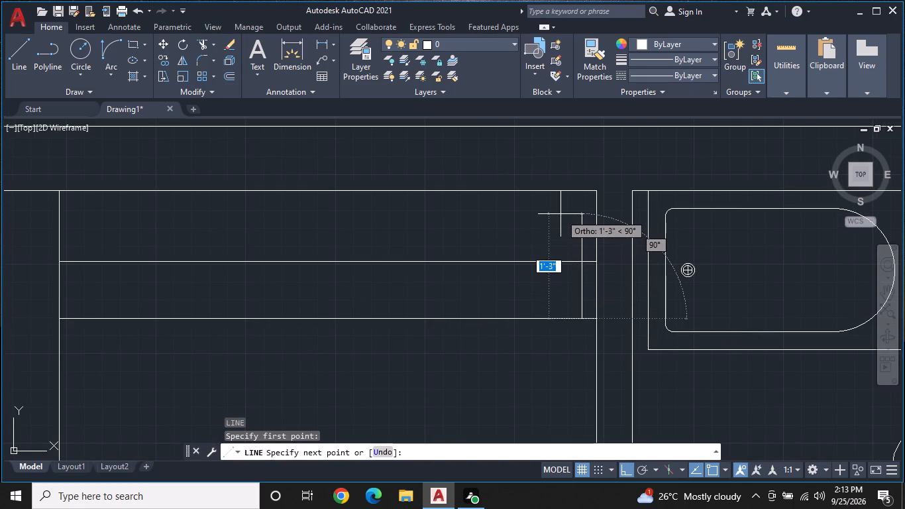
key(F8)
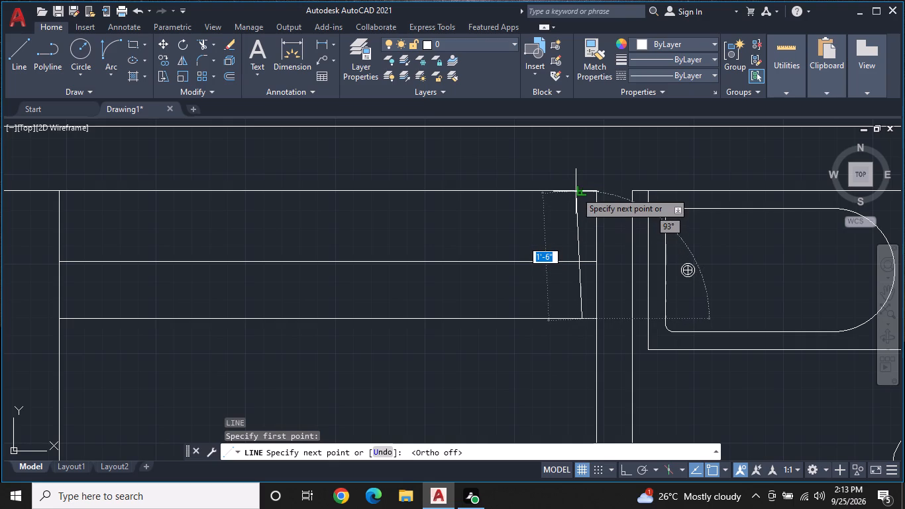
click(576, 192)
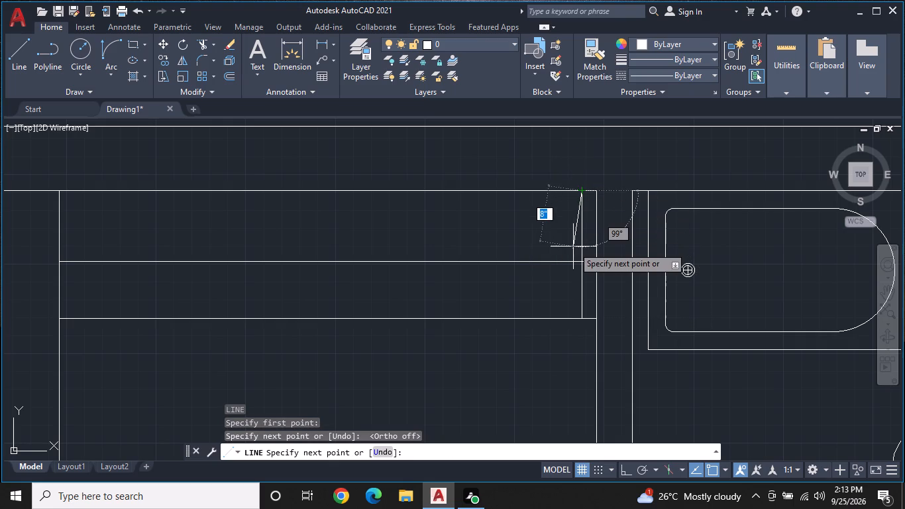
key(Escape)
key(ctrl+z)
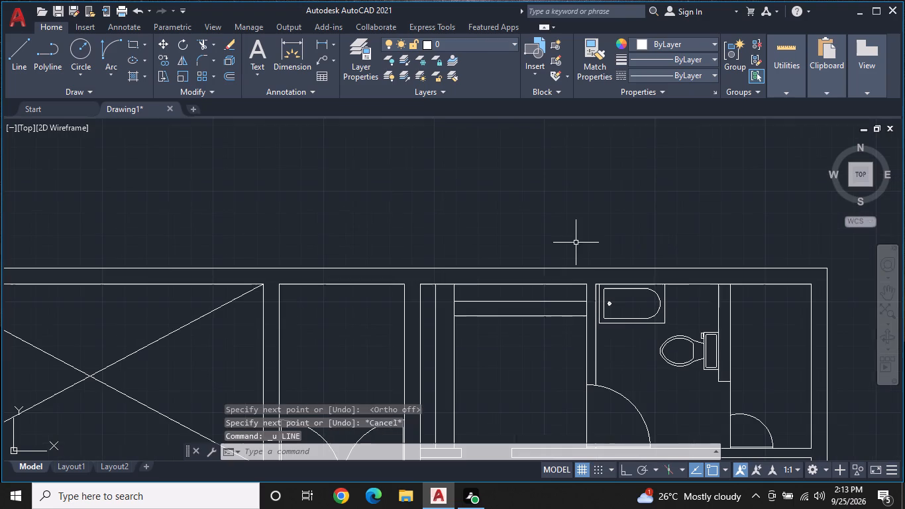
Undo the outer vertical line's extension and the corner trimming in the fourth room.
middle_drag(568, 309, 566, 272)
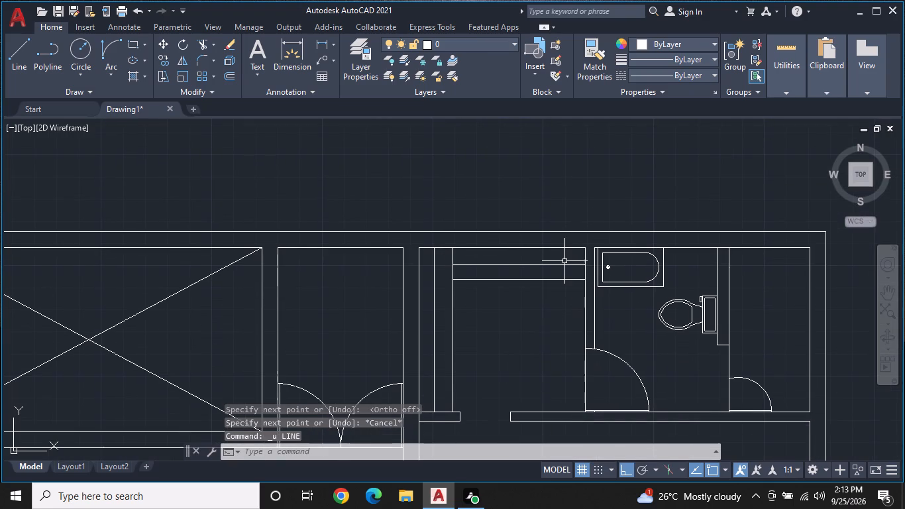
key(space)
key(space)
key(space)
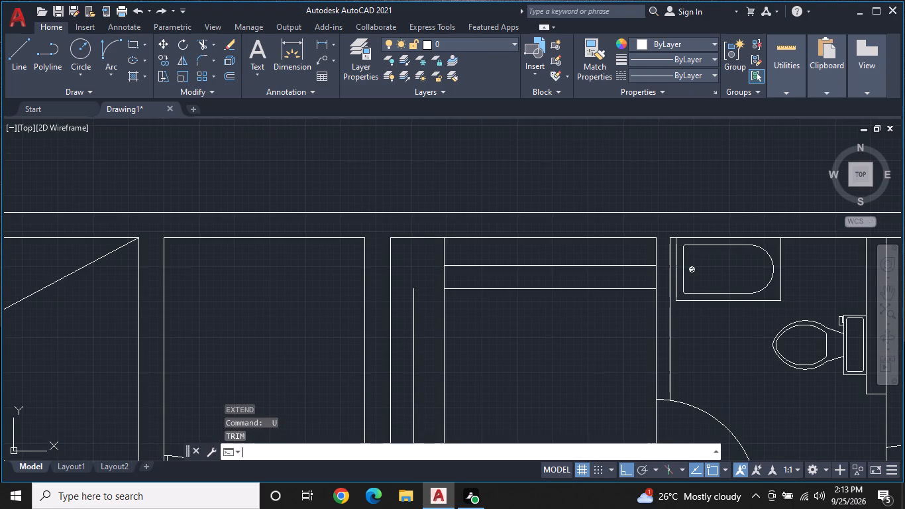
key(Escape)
Trim the outer vertical line's top end and both horizontal lines' segments left of the inner vertical line in the upper-left corner.
text(TR)
key(space)
click(415, 272)
double_click(423, 263)
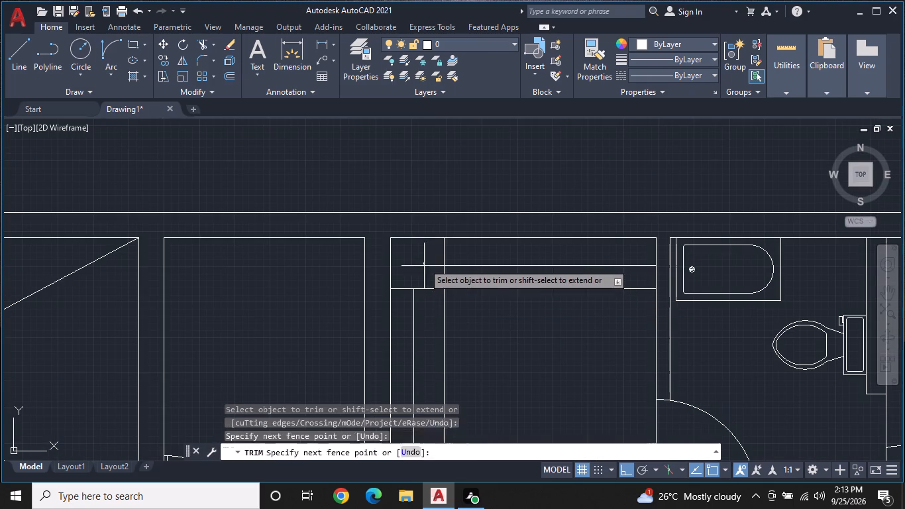
click(430, 291)
click(435, 282)
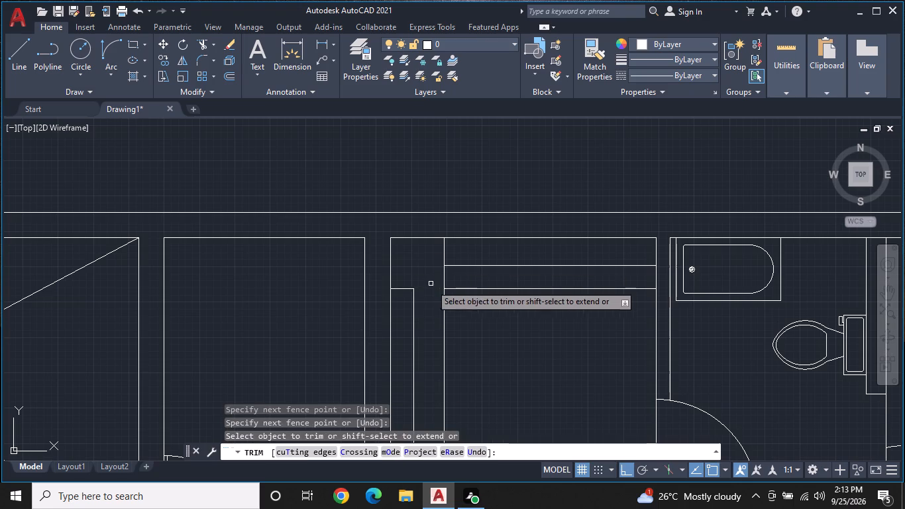
click(401, 287)
key(Escape)
Extend the outer L's vertical line up to the fourth room's top wall.
text(EX)
key(space)
click(415, 307)
key(Escape)
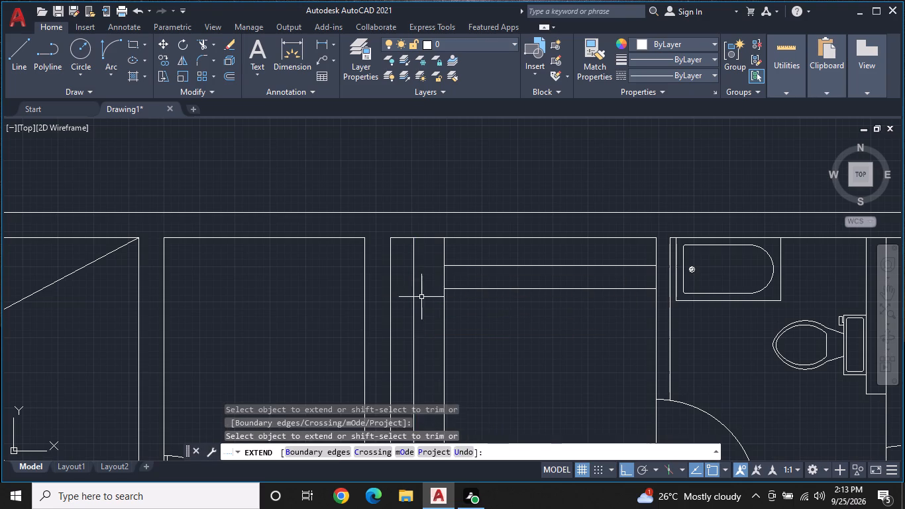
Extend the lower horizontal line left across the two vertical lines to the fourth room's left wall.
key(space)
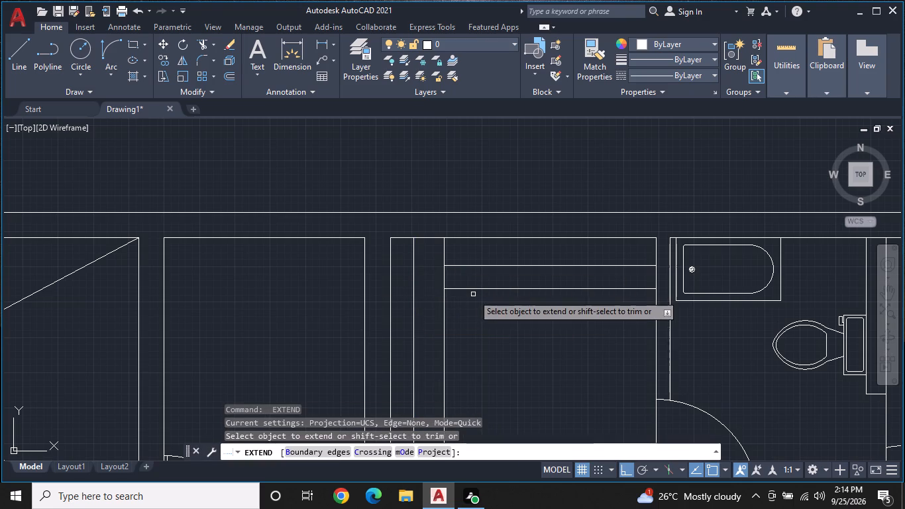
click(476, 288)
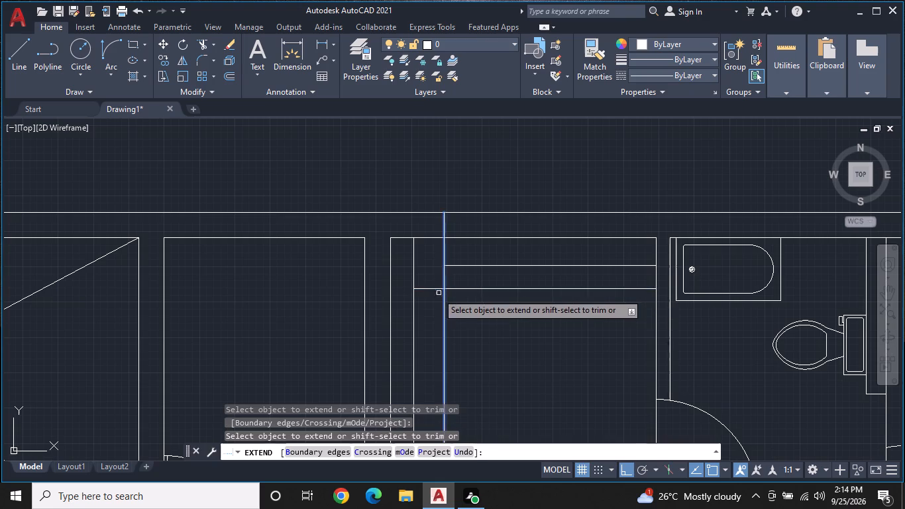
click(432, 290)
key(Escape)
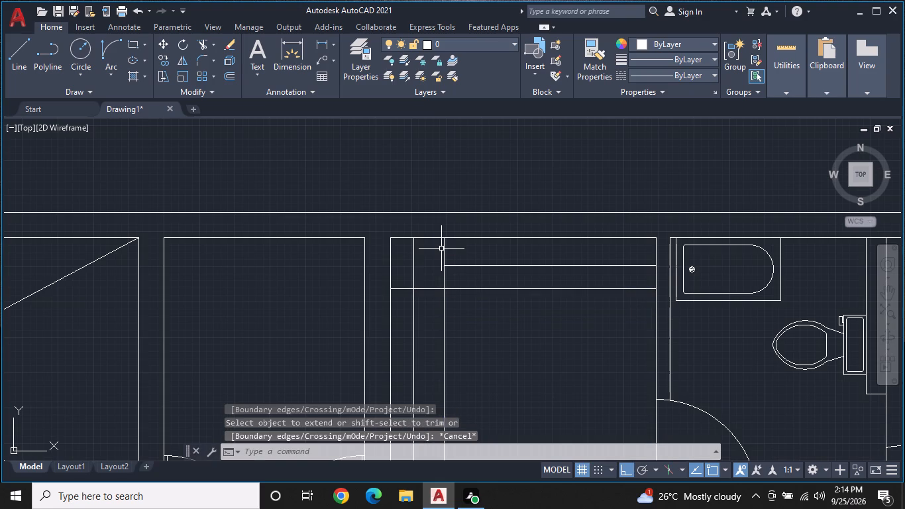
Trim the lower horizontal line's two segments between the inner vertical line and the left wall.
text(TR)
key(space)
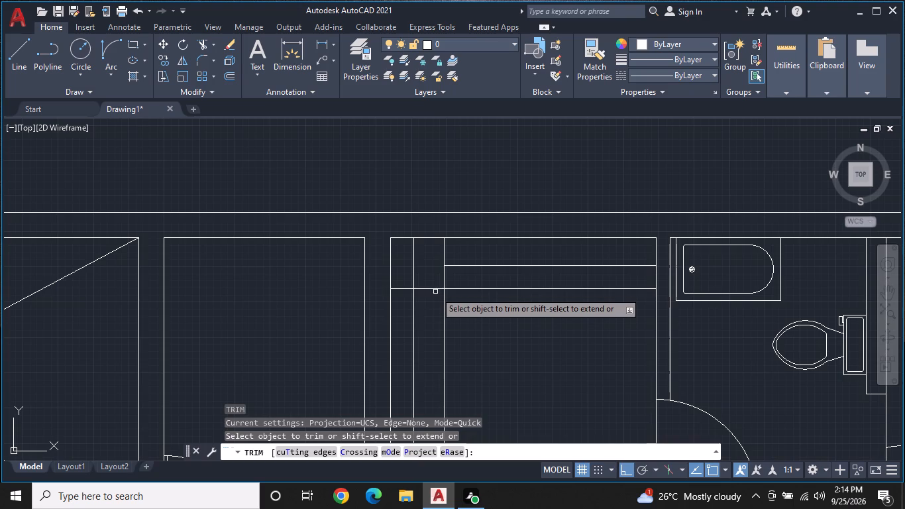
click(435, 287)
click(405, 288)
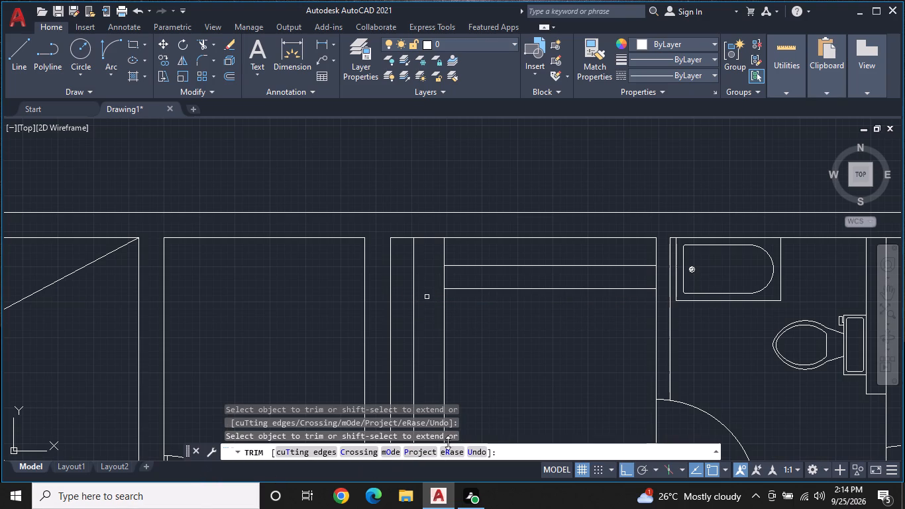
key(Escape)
With Ortho off, draw a slightly slanted line about 1'-5" long across the fourth room's horizontal strip, beside its inner vertical line, up to the top wall.
middle_drag(478, 367, 509, 366)
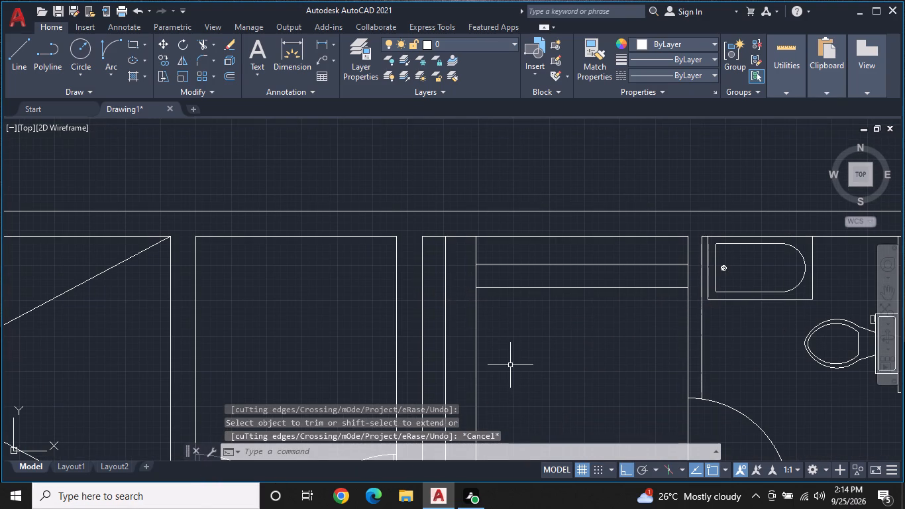
text(L)
key(space)
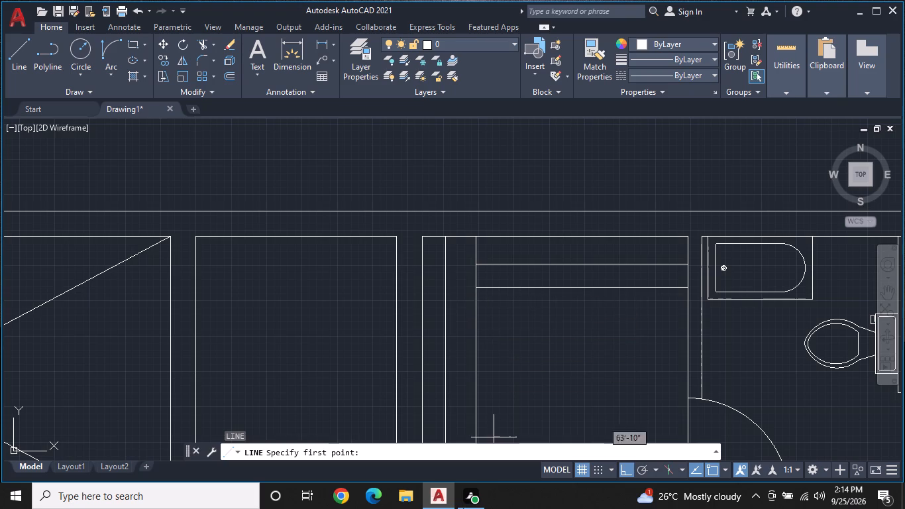
click(482, 289)
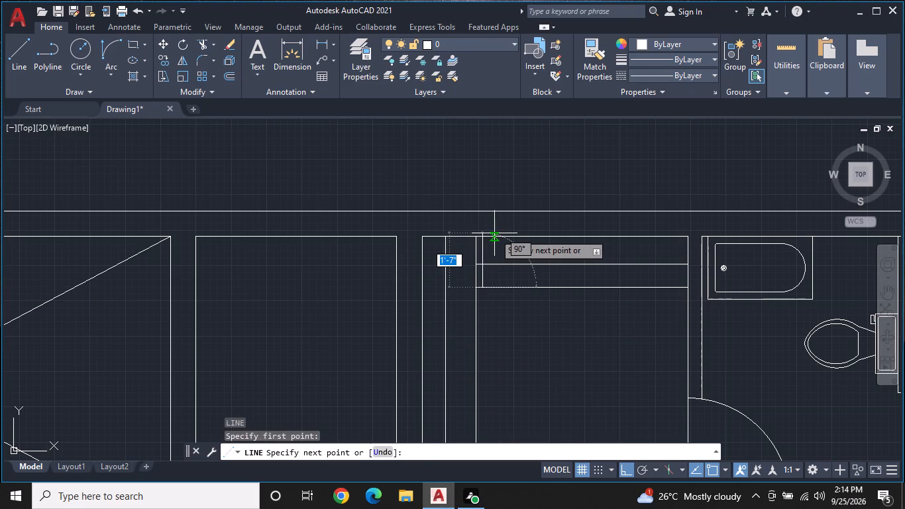
key(F8)
scroll(494, 233, up, 1)
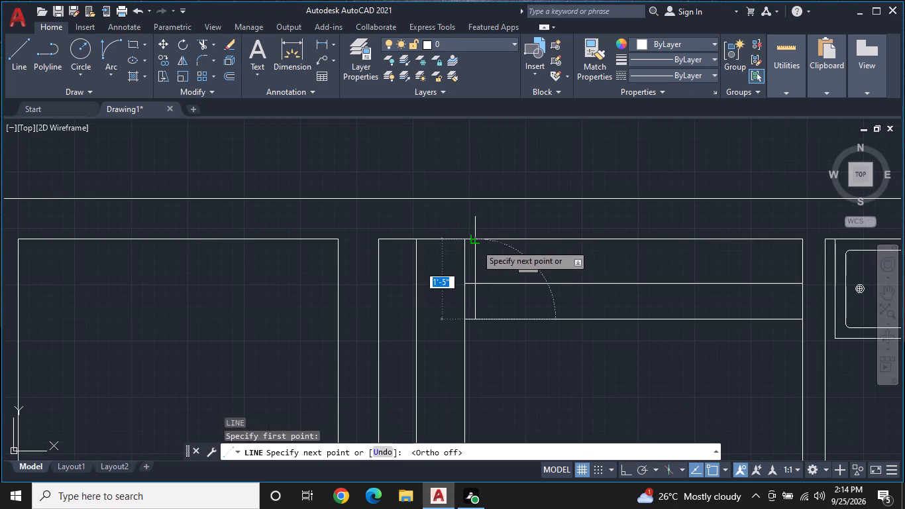
click(482, 239)
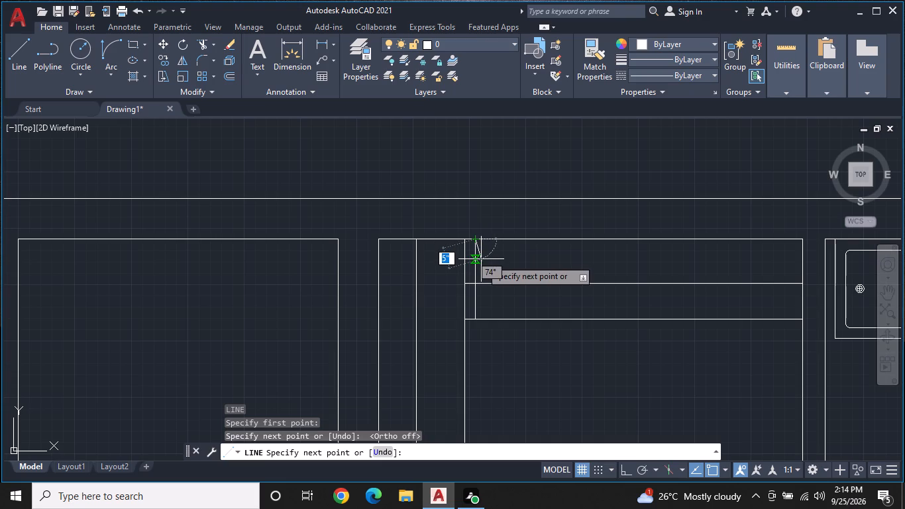
key(ctrl+z)
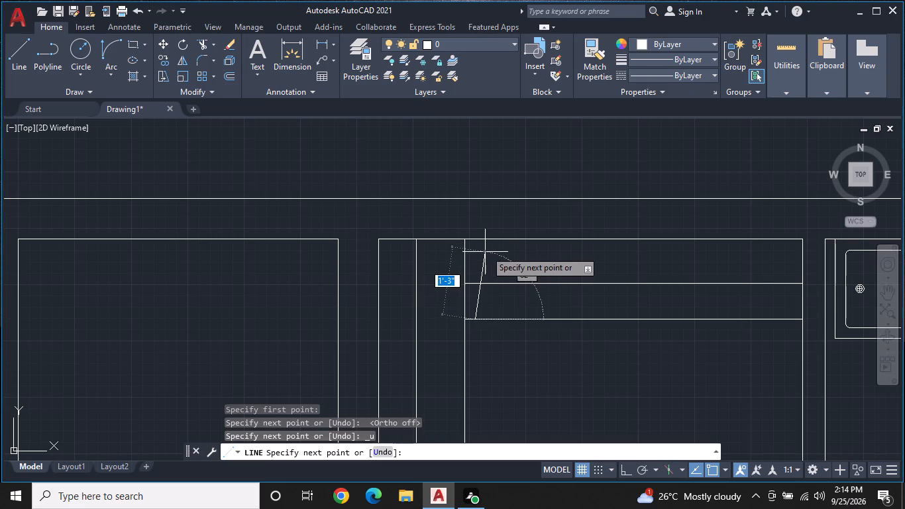
click(487, 241)
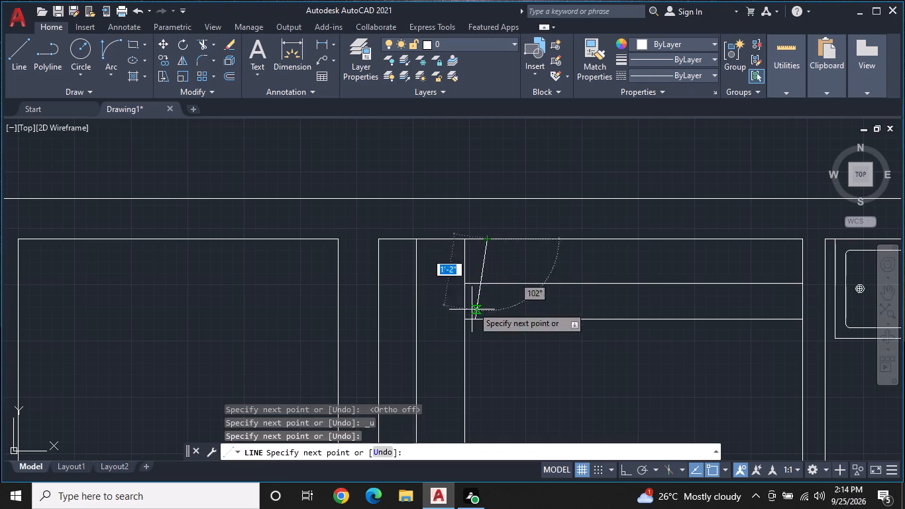
key(Escape)
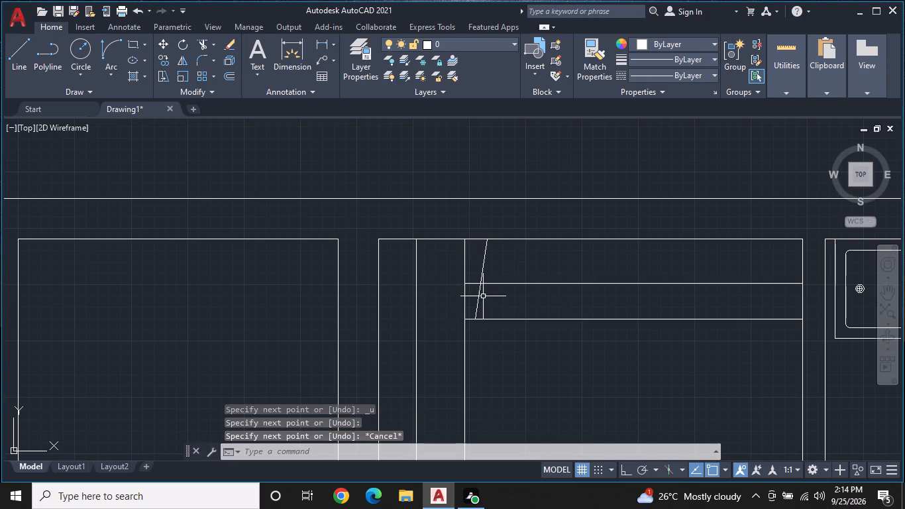
Copy the slanted line as a fitted array of 10 items along the strip's lower line to the fourth room's right wall.
click(476, 306)
right_click(491, 290)
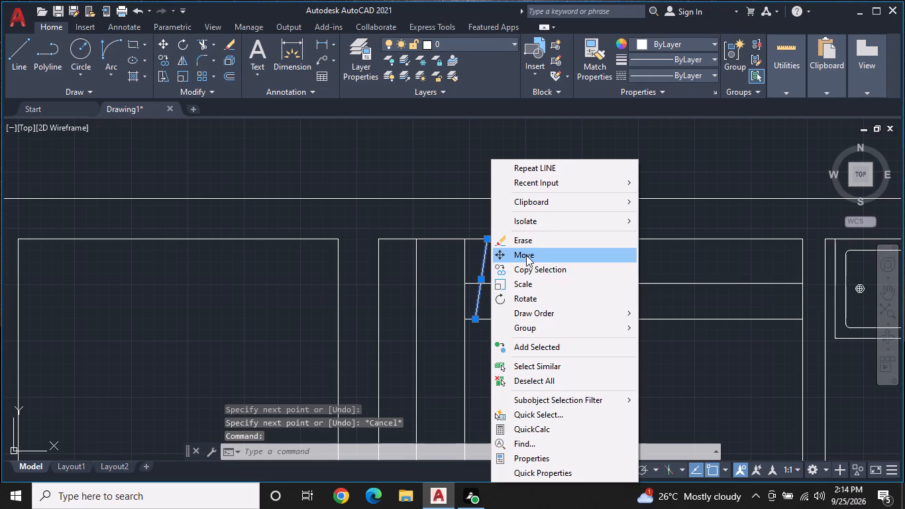
click(523, 272)
click(477, 315)
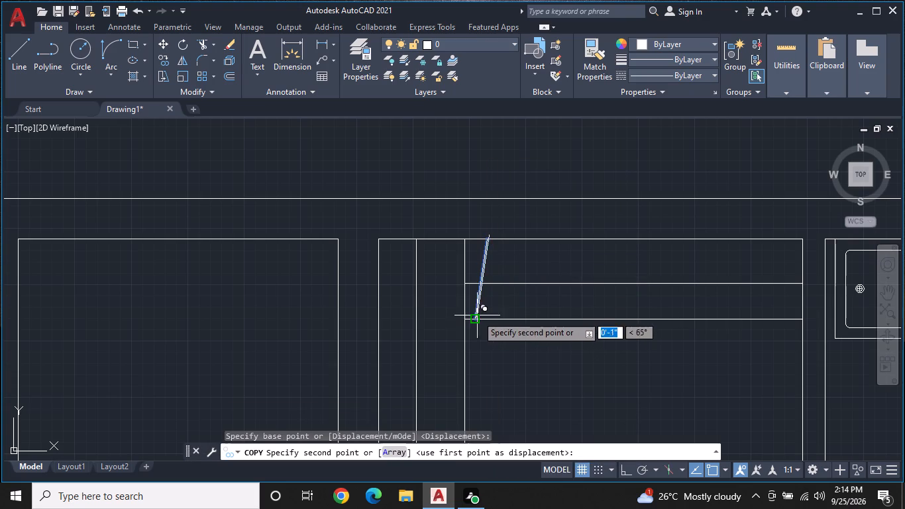
key(a)
key(space)
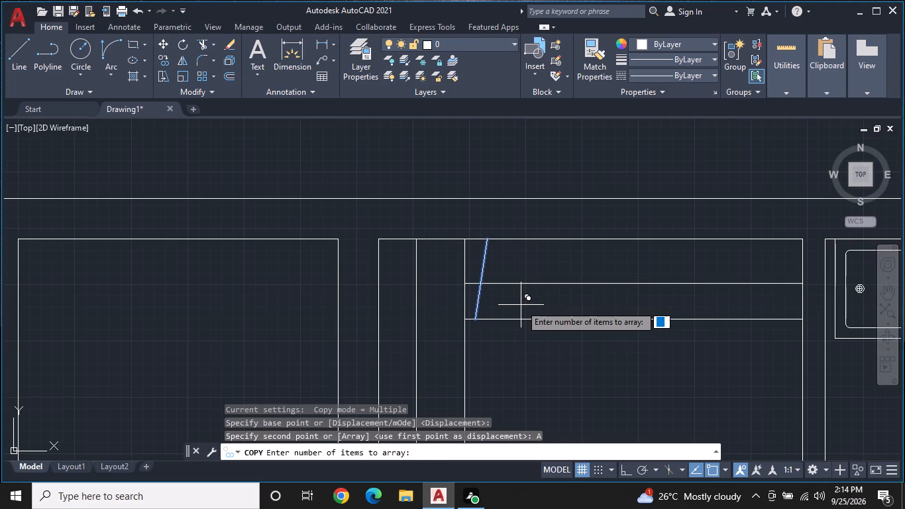
key(1)
key(0)
key(Return)
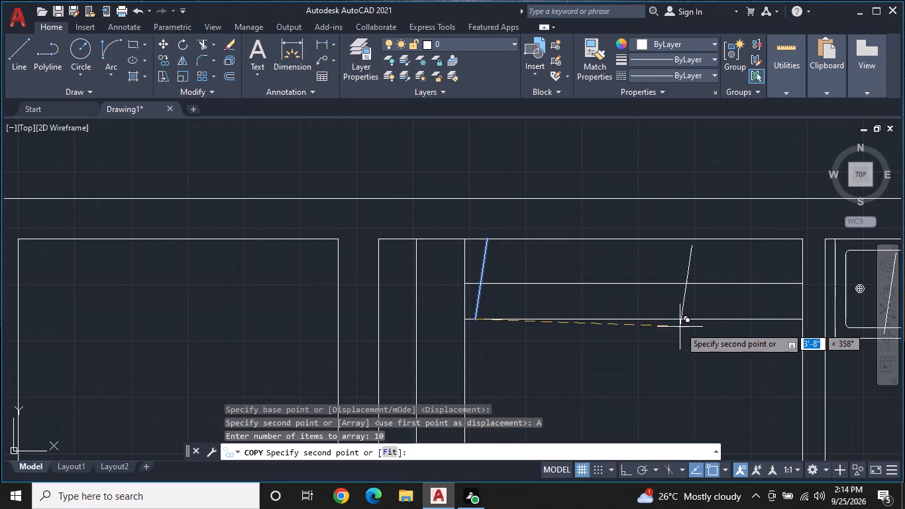
click(393, 449)
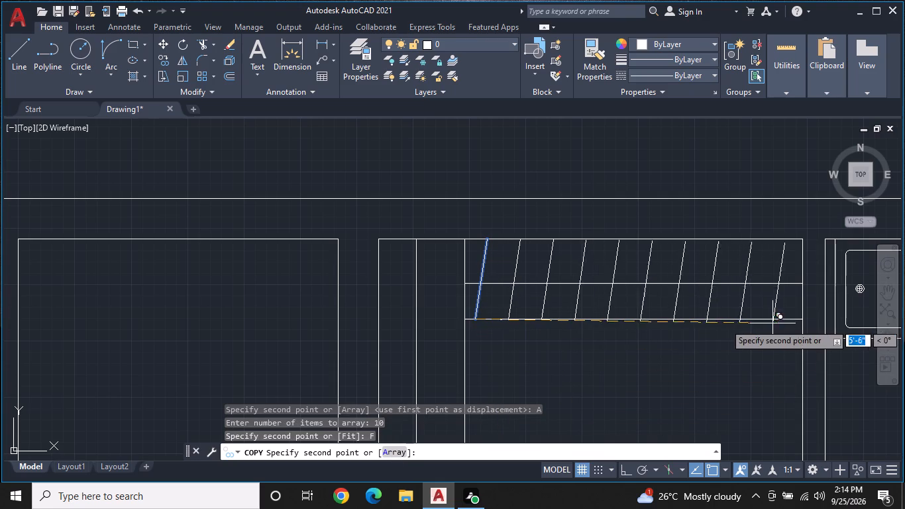
click(802, 319)
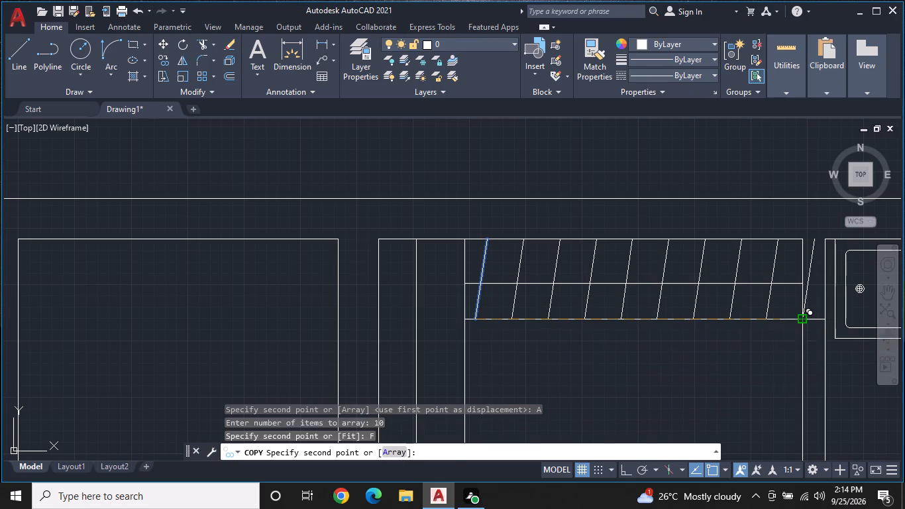
key(Escape)
Erase the last slanted copy that lies beyond the fourth room's right wall.
click(806, 292)
right_click(806, 292)
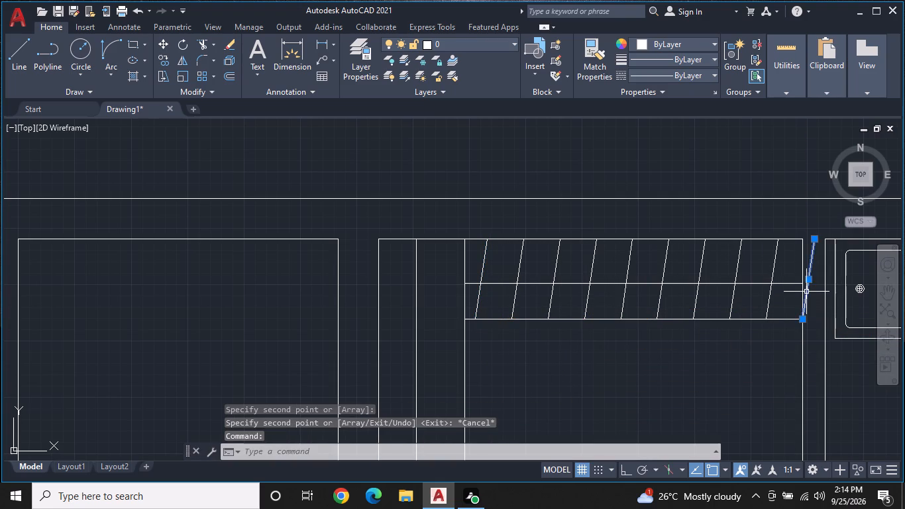
click(800, 244)
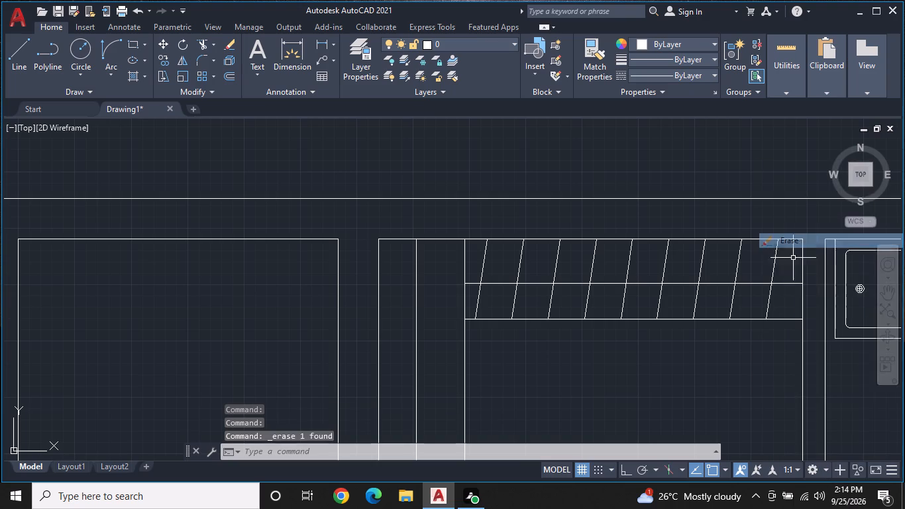
Draw a slightly slanted line about 1'-6" long across the vertical strip near its bottom end, ending on the fourth room's left wall.
scroll(698, 342, down, 1)
middle_drag(673, 361, 786, 264)
scroll(746, 308, down, 1)
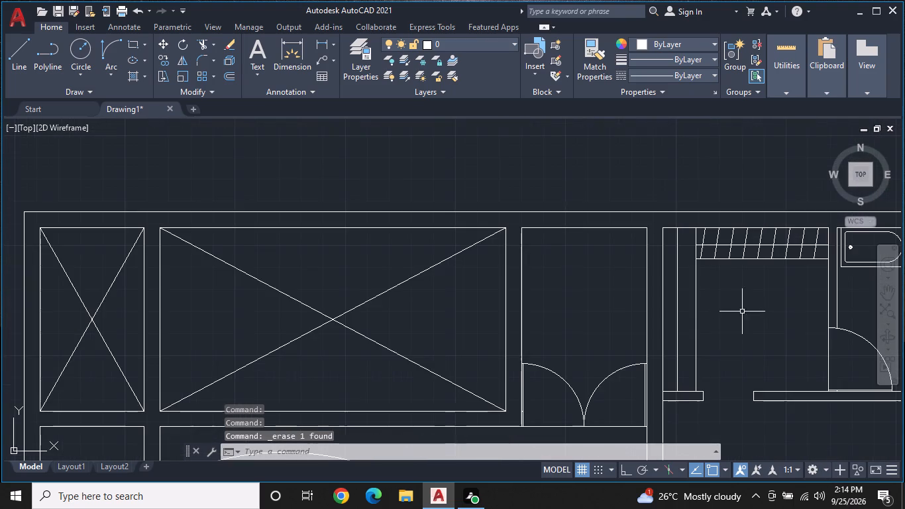
middle_drag(714, 339, 684, 251)
scroll(645, 317, up, 2)
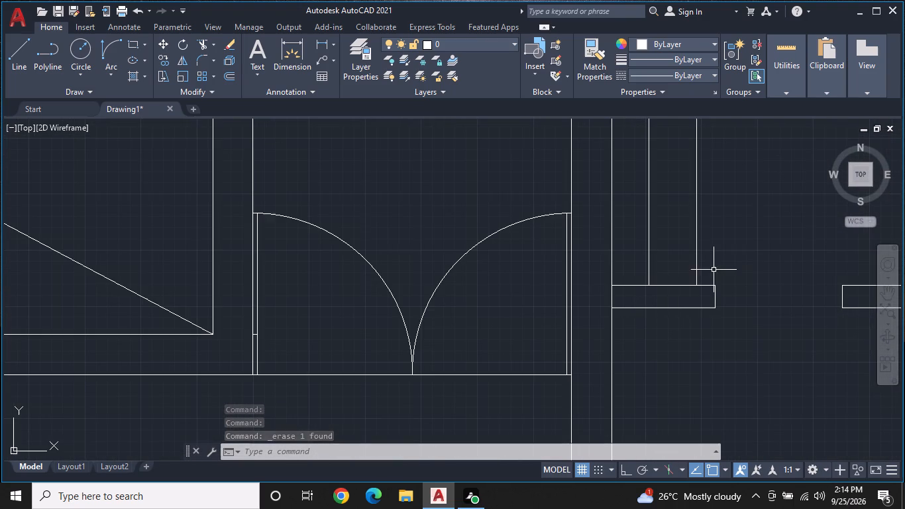
middle_drag(673, 308, 551, 339)
key(l)
key(space)
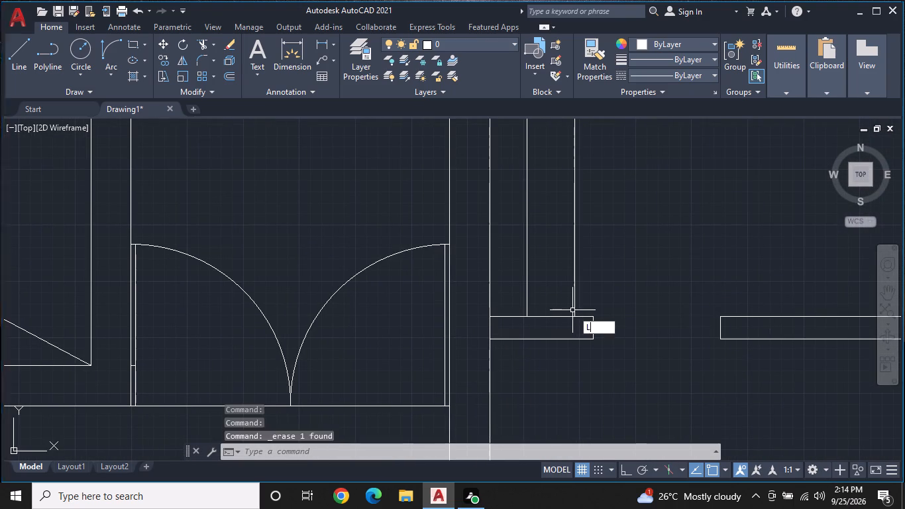
click(575, 310)
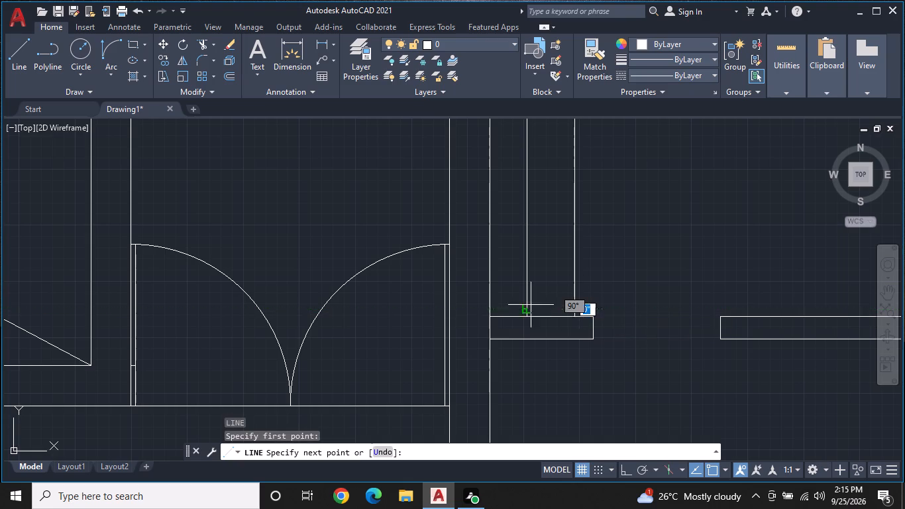
scroll(504, 303, up, 2)
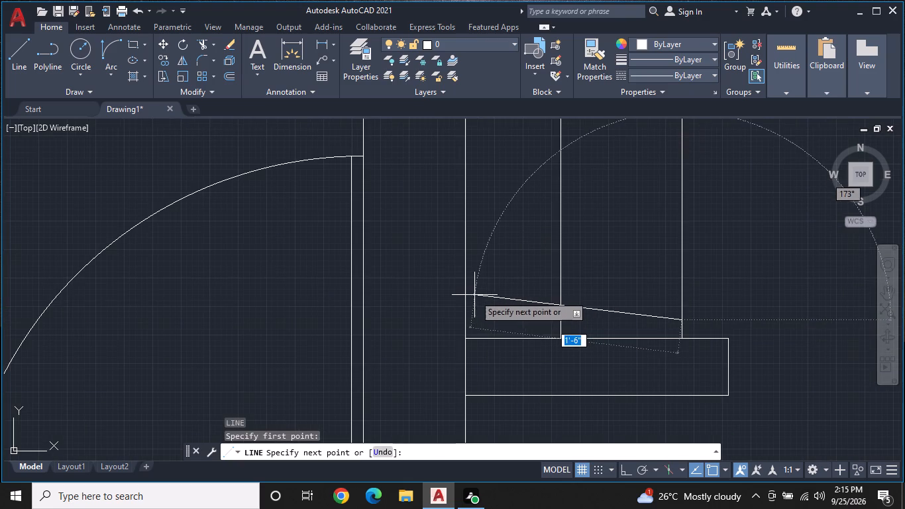
click(466, 300)
key(Escape)
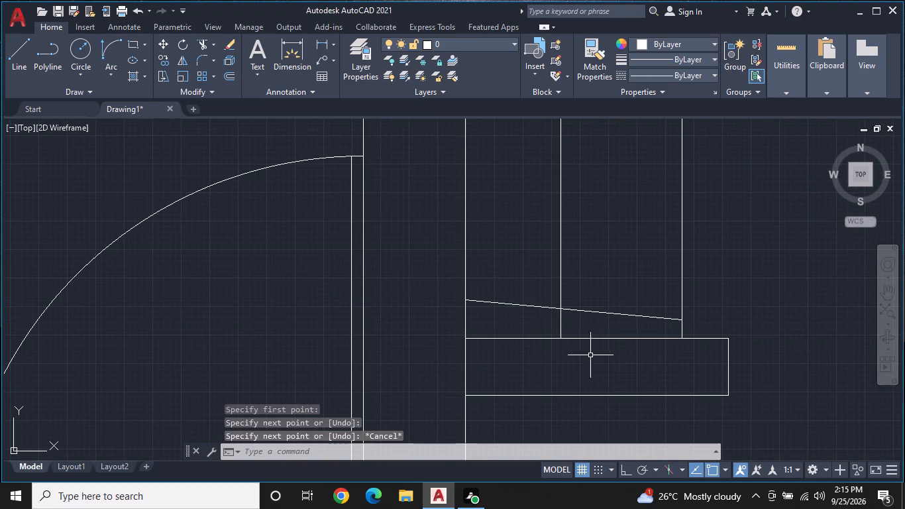
Copy the vertical strip's slanted line as a fitted array of 20 items up to the fourth room's top wall.
click(627, 314)
right_click(627, 314)
click(677, 276)
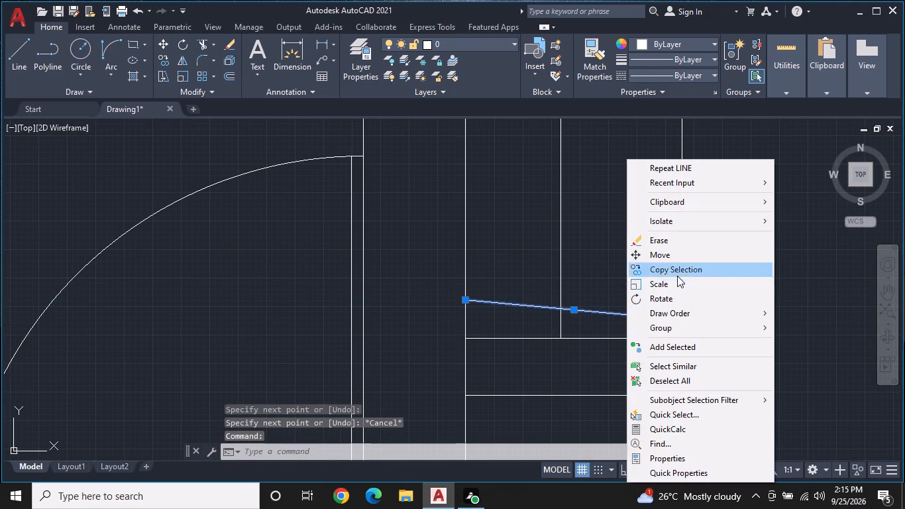
click(684, 323)
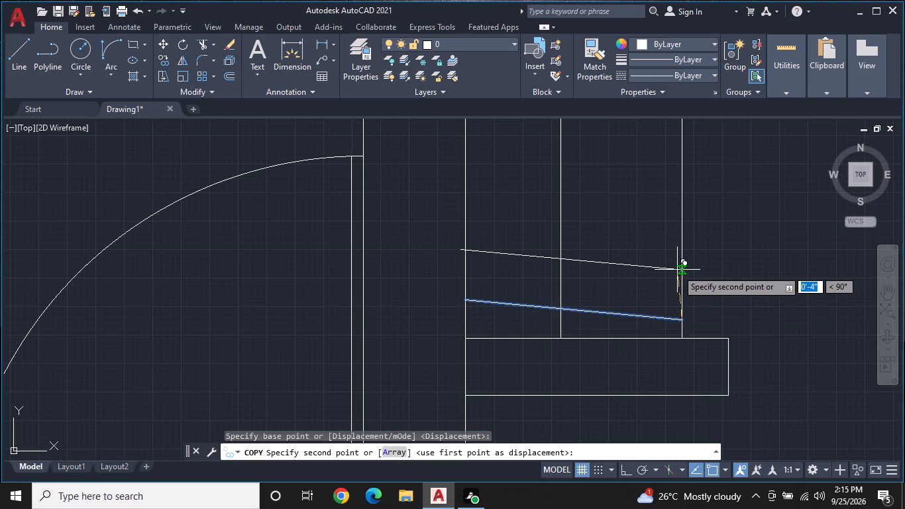
text(A 2)
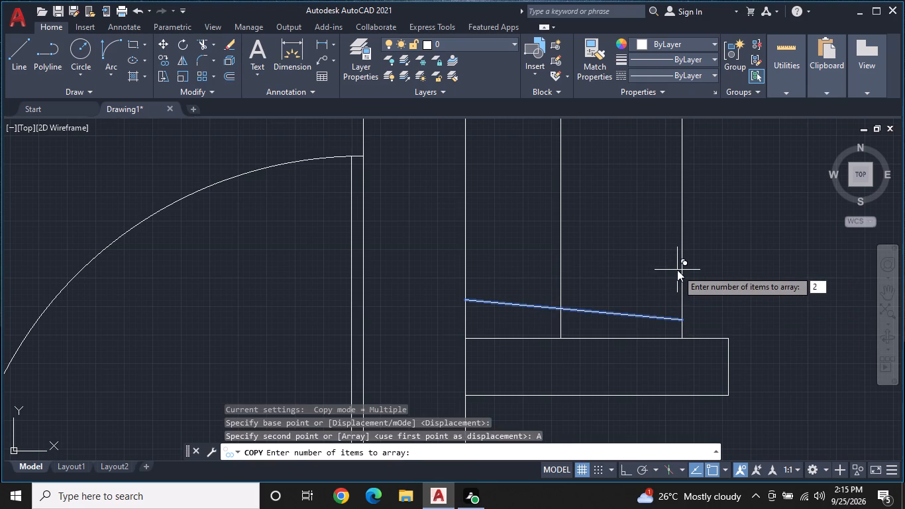
text(0)
key(space)
middle_drag(677, 270, 678, 325)
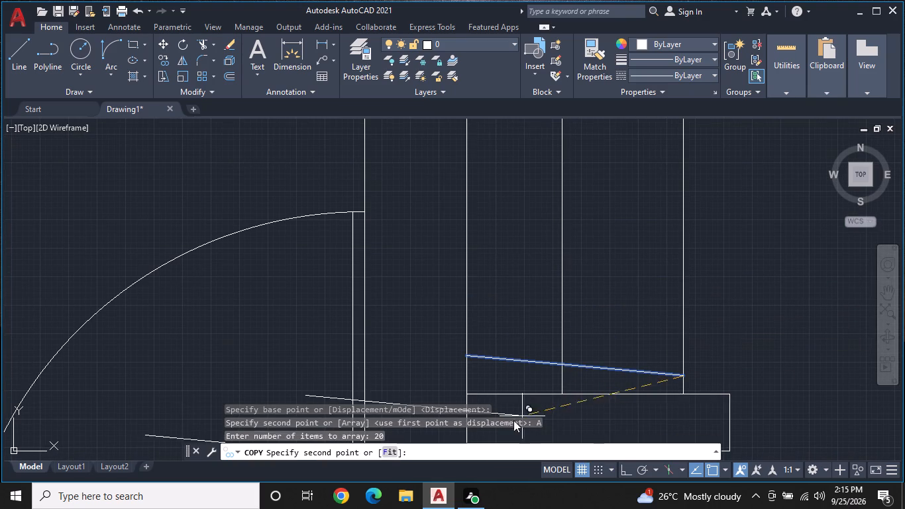
click(394, 453)
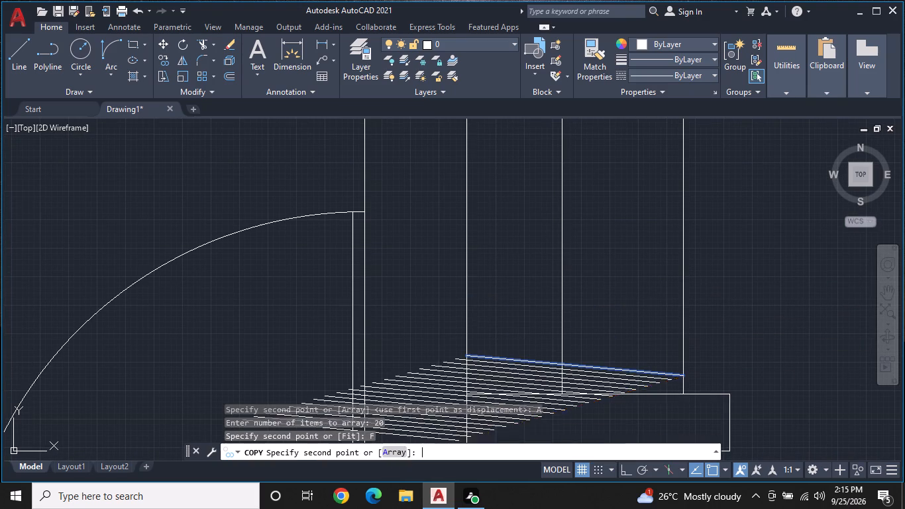
scroll(588, 310, down, 1)
middle_drag(594, 285, 559, 399)
scroll(574, 339, down, 2)
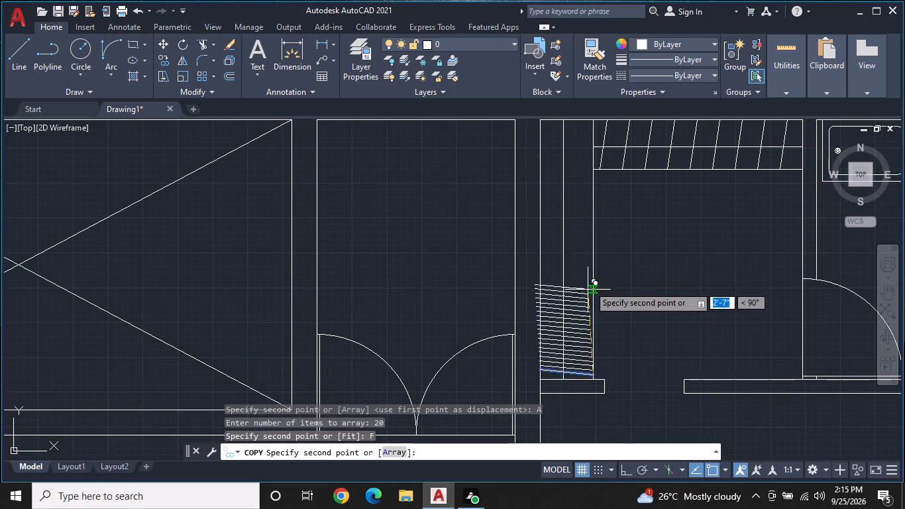
middle_drag(584, 217, 577, 347)
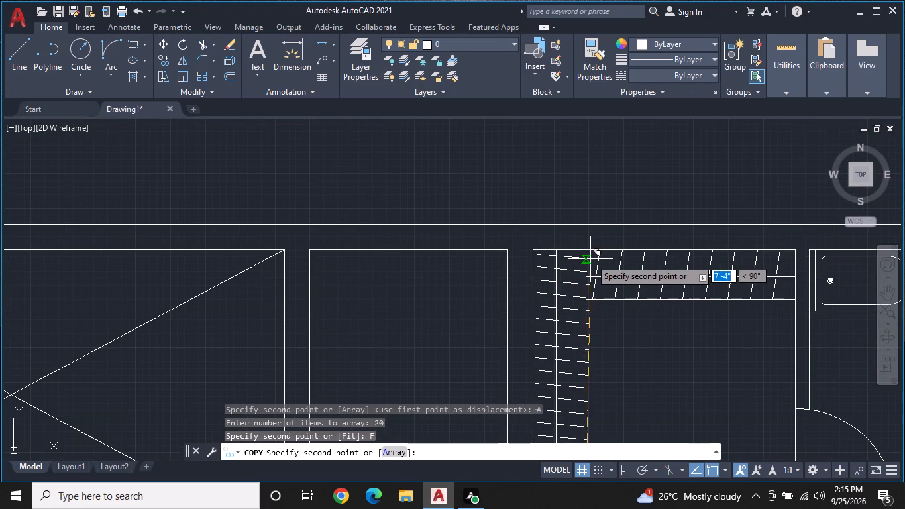
scroll(586, 256, up, 2)
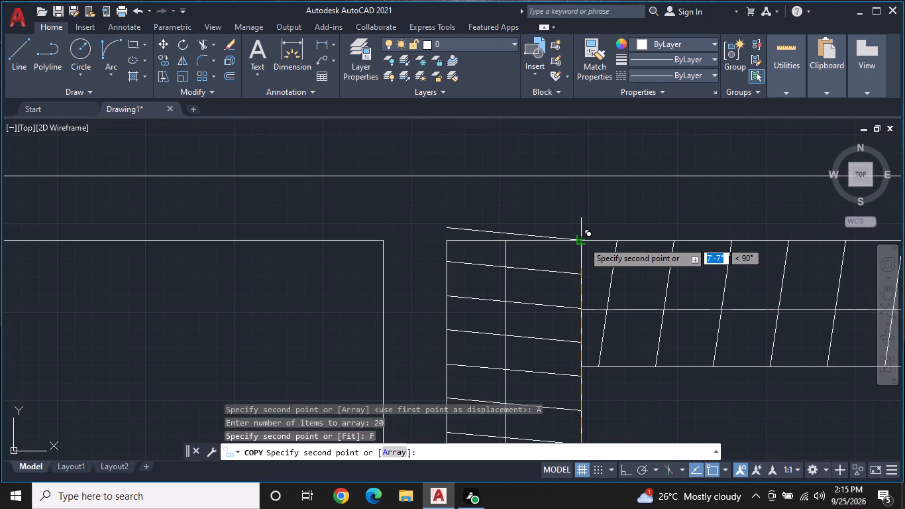
click(583, 241)
key(Escape)
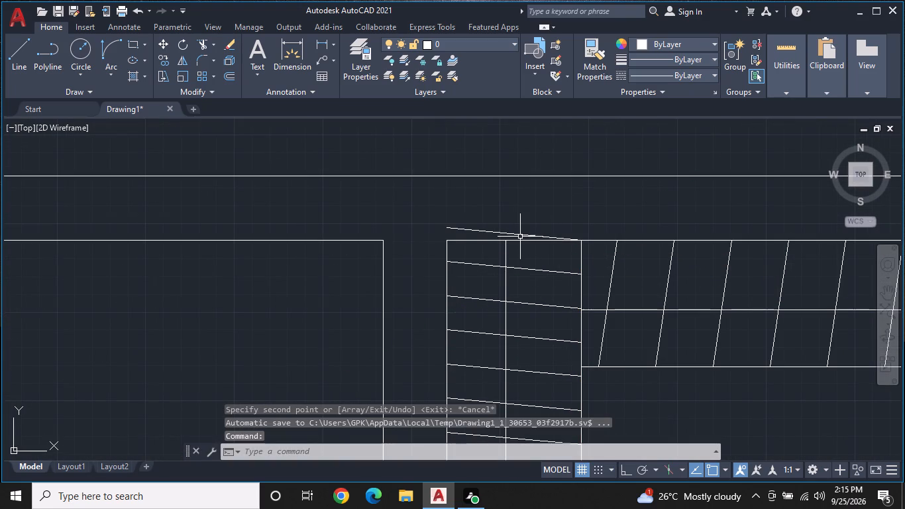
Erase the topmost slanted copy that sticks out above the fourth room's top wall.
click(484, 229)
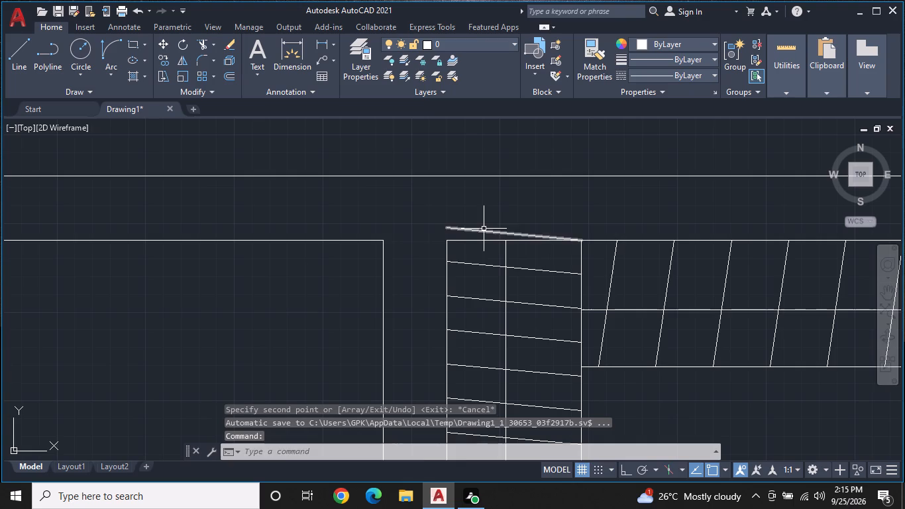
click(479, 233)
right_click(479, 233)
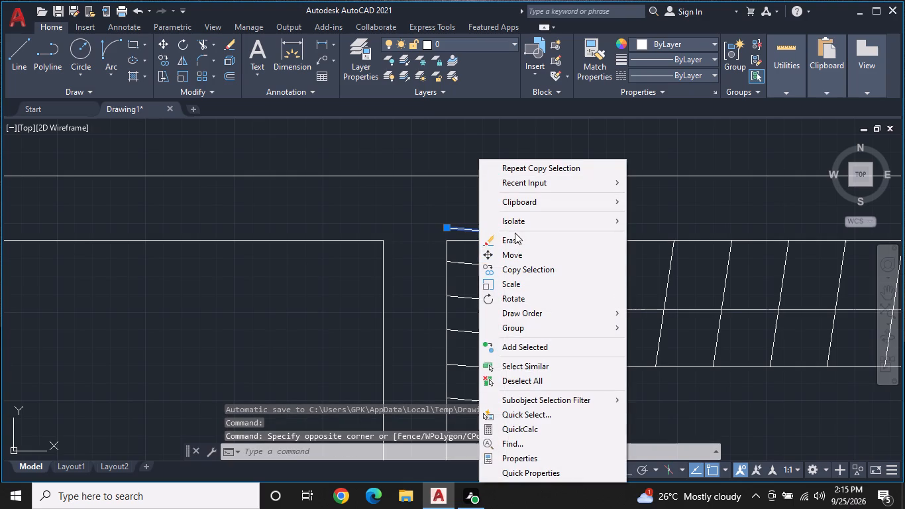
click(515, 237)
scroll(517, 247, down, 1)
scroll(526, 306, down, 2)
middle_drag(523, 326, 515, 231)
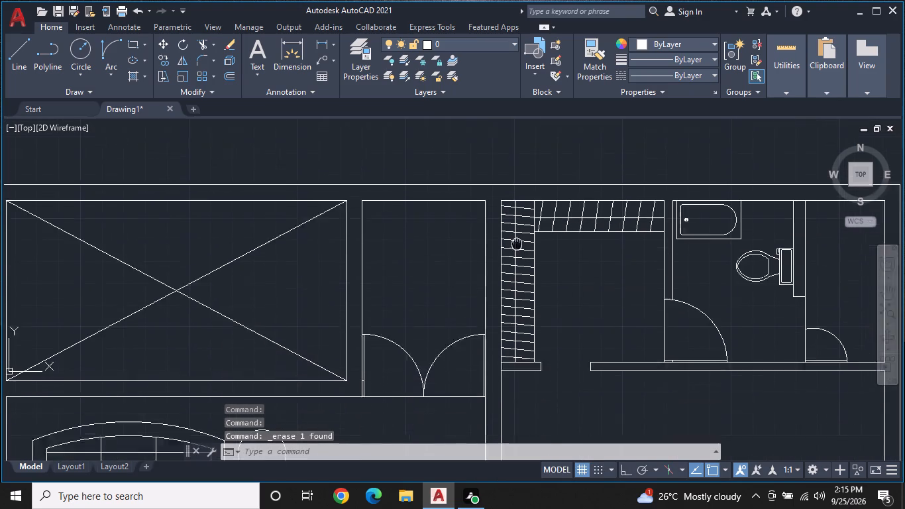
Insert the Bed - Queen block into the large empty room below the wardrobe and bathroom.
middle_drag(515, 231, 513, 225)
scroll(513, 225, down, 2)
middle_drag(541, 307, 573, 276)
scroll(574, 275, down, 2)
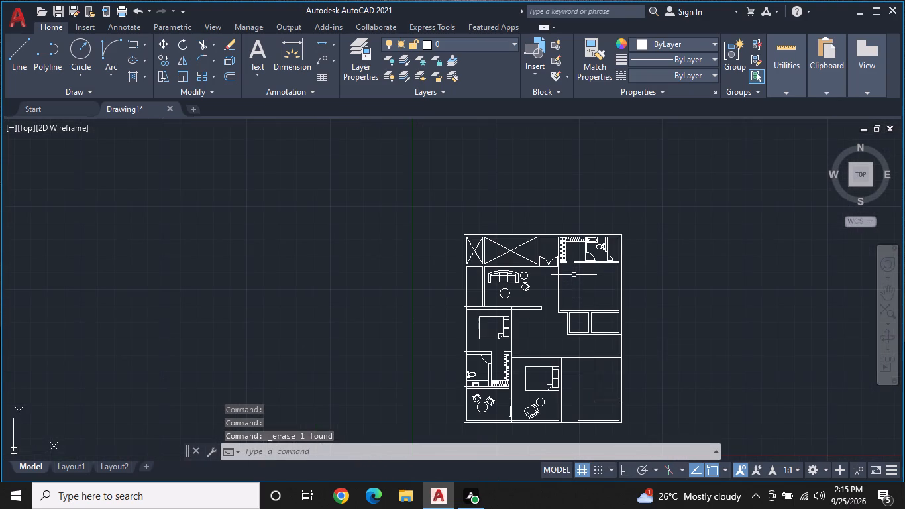
scroll(574, 275, up, 1)
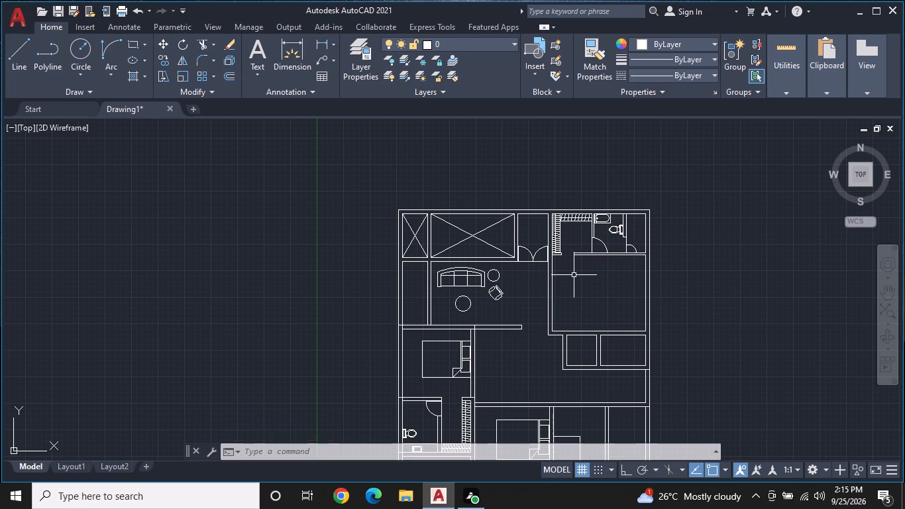
middle_drag(602, 271, 527, 281)
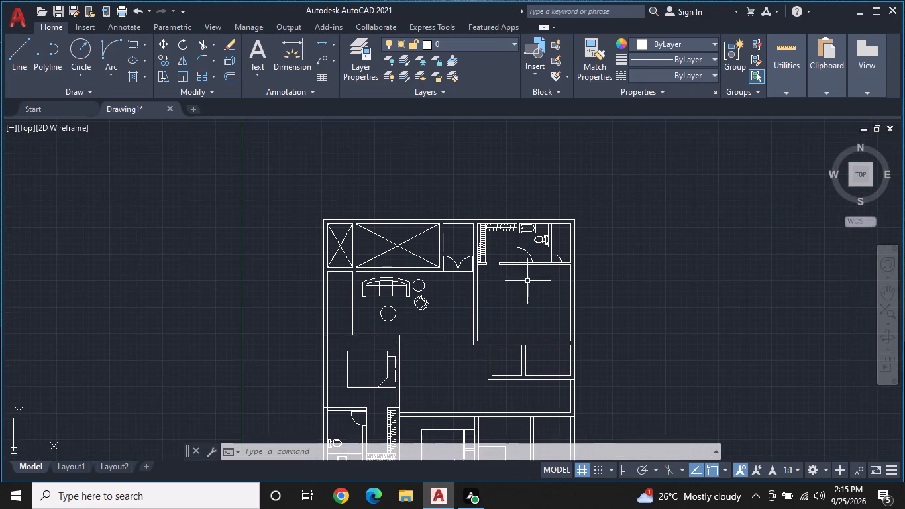
scroll(541, 349, up, 1)
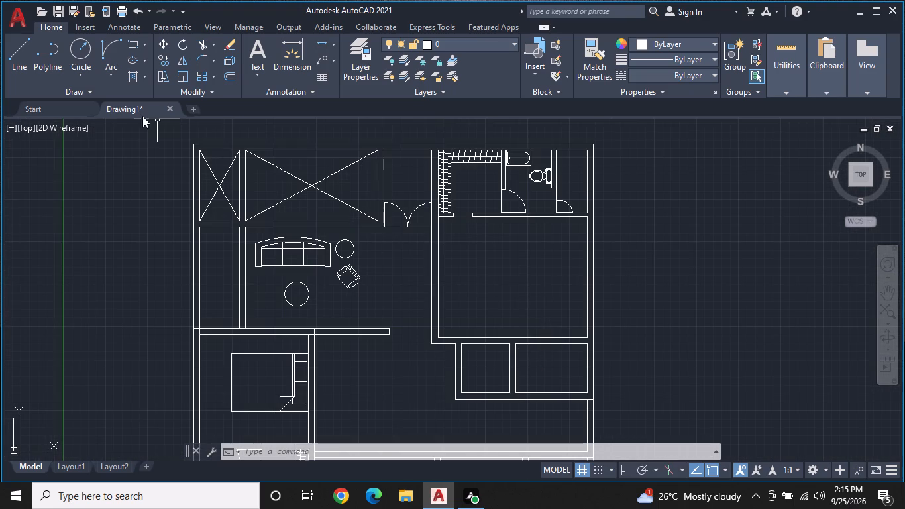
click(74, 26)
click(17, 76)
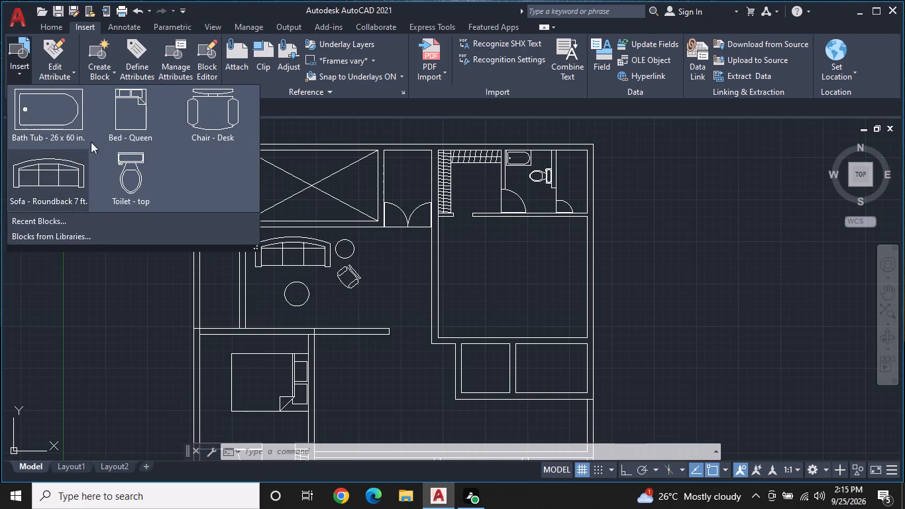
click(117, 120)
click(481, 253)
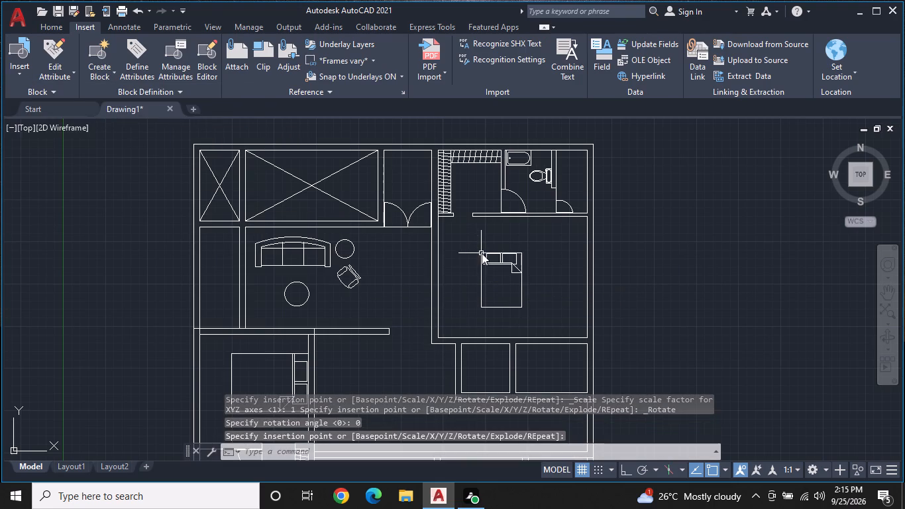
Rotate the new queen bed a quarter turn clockwise so its pillows face the right-hand outer wall.
click(504, 253)
right_click(504, 253)
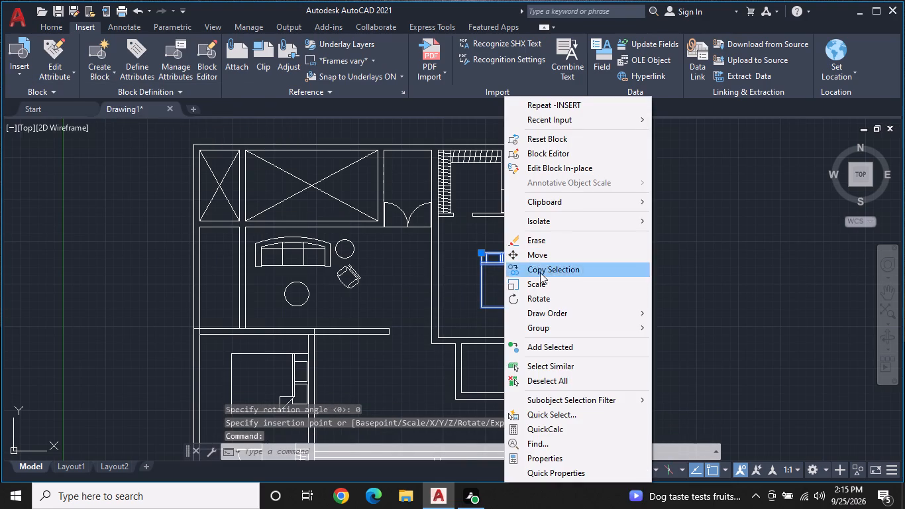
click(545, 296)
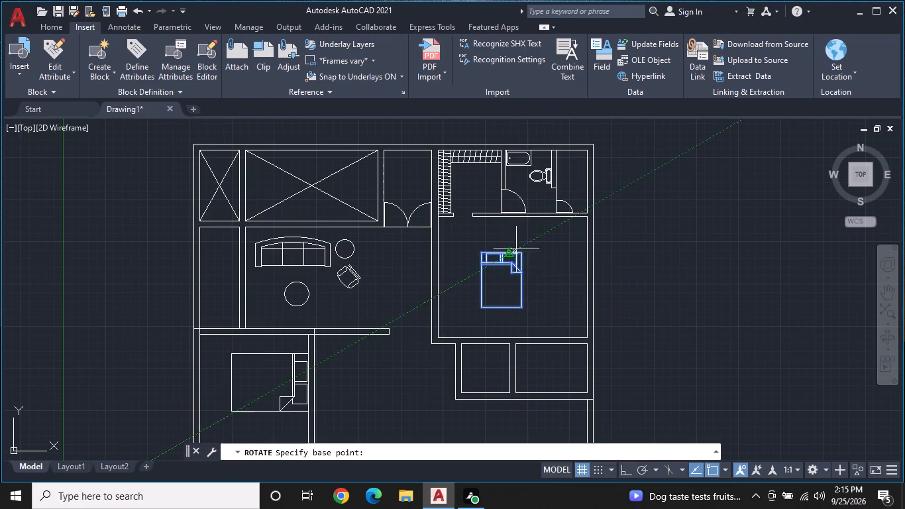
click(526, 248)
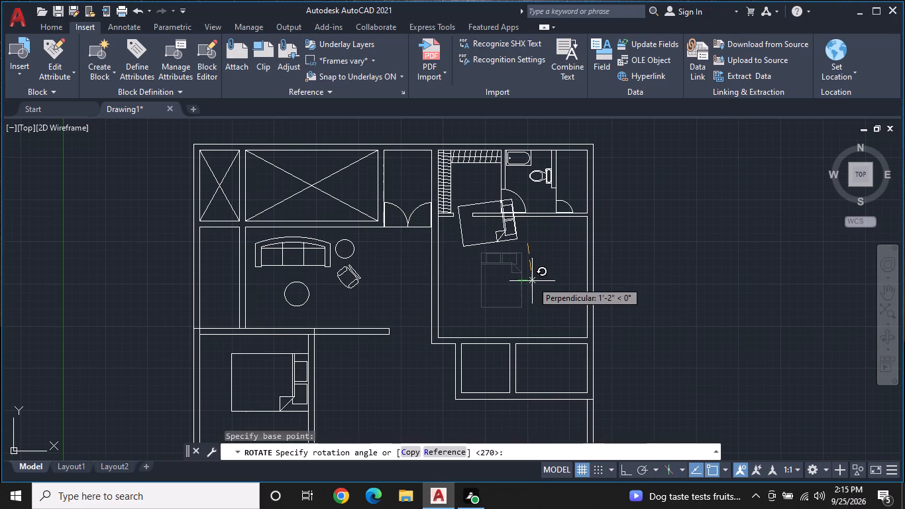
key(F8)
click(530, 292)
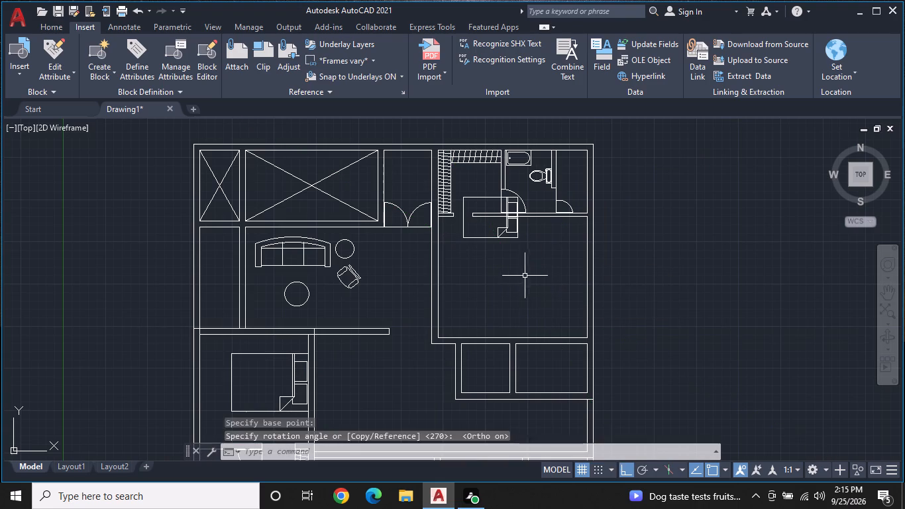
Move the rotated bed by its upper pillow-side corner onto the large room's right wall, clear of the top wall.
click(516, 239)
click(517, 199)
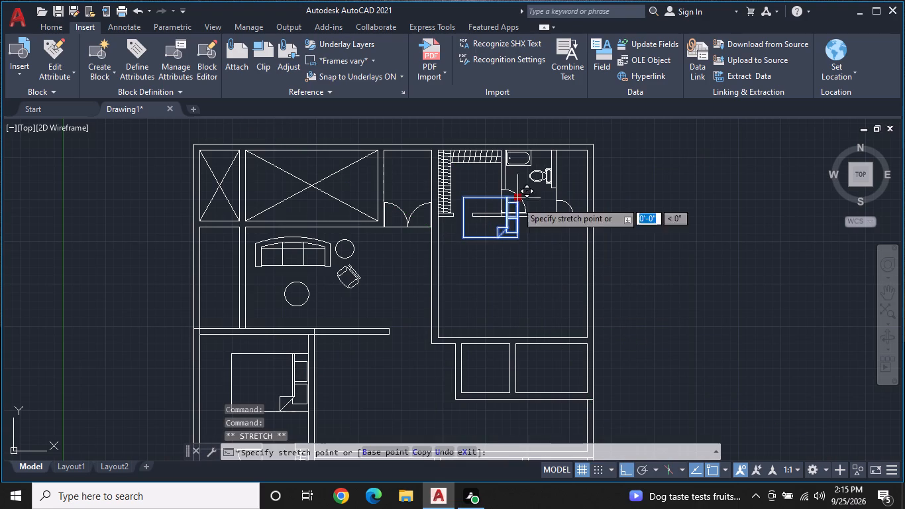
key(F8)
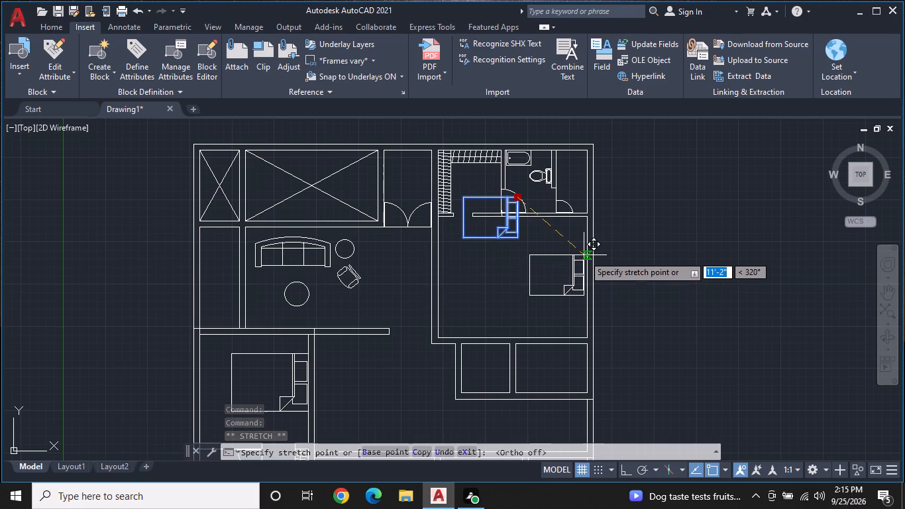
click(584, 255)
key(Escape)
Scale the bed up freehand by about a third from its upper corner on the right wall.
text(SC)
key(space)
click(578, 264)
key(space)
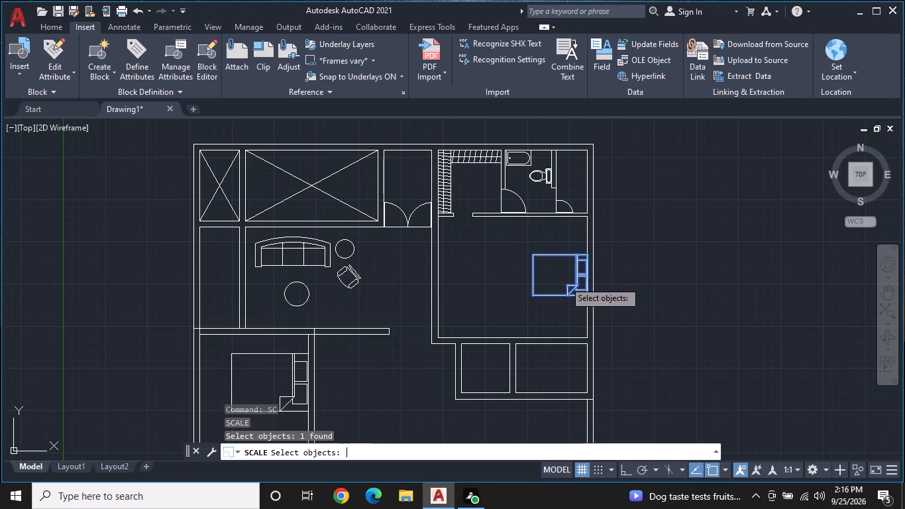
click(588, 254)
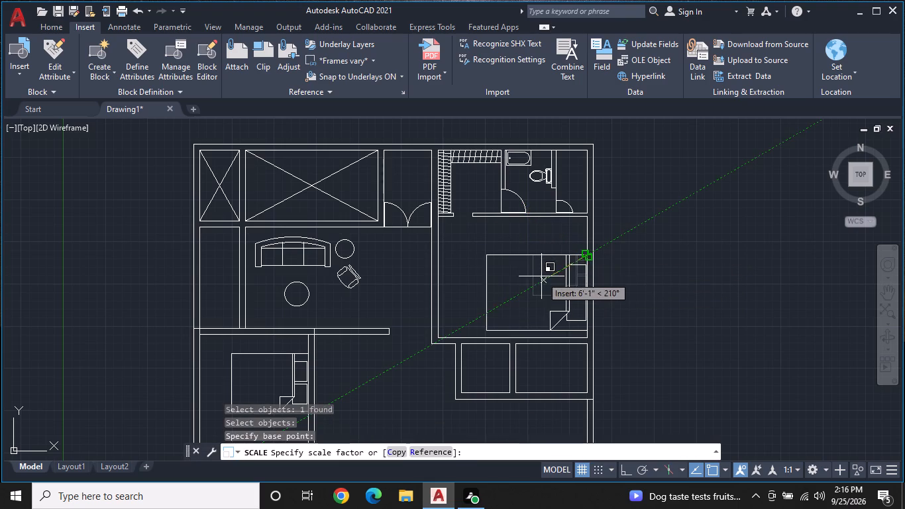
click(551, 254)
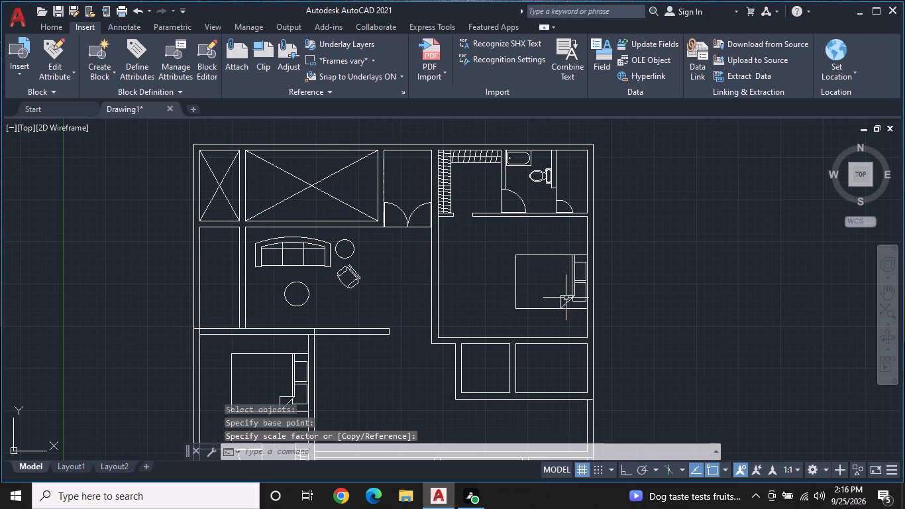
Insert the Chair - Desk block in the new bedroom's lower-left area, between the left wall and the bed.
scroll(566, 298, up, 1)
middle_drag(566, 298, 571, 268)
middle_drag(569, 301, 588, 287)
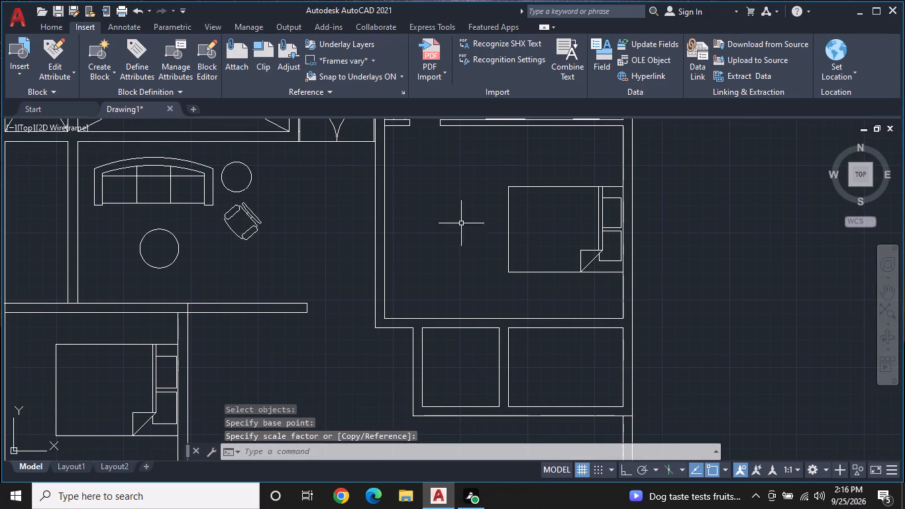
click(21, 74)
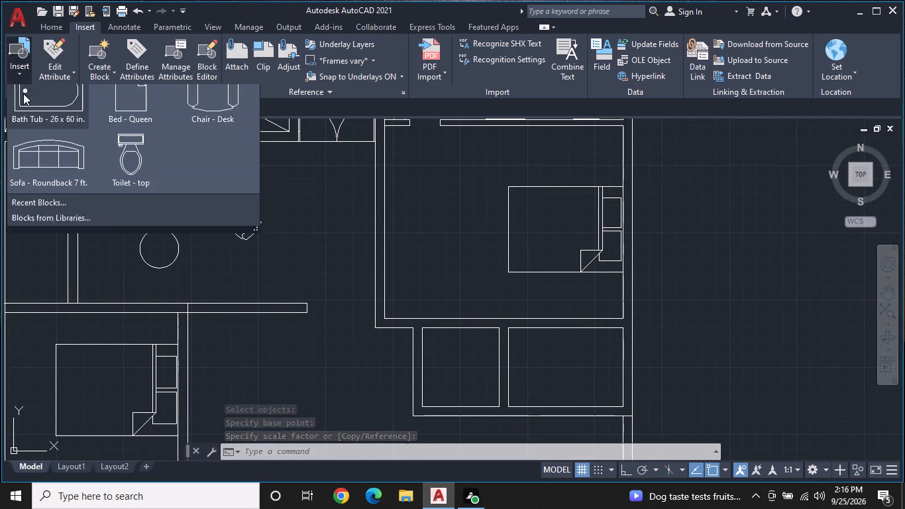
click(204, 111)
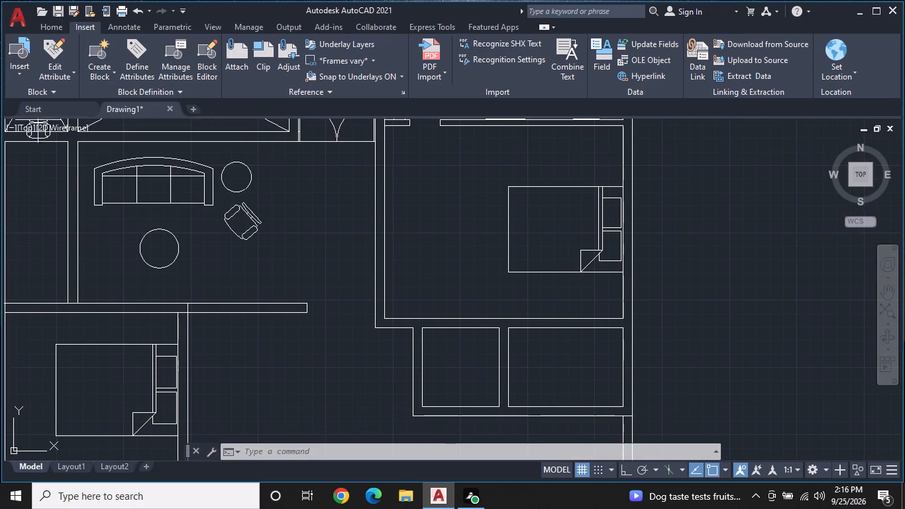
click(441, 278)
key(Escape)
click(441, 281)
key(Escape)
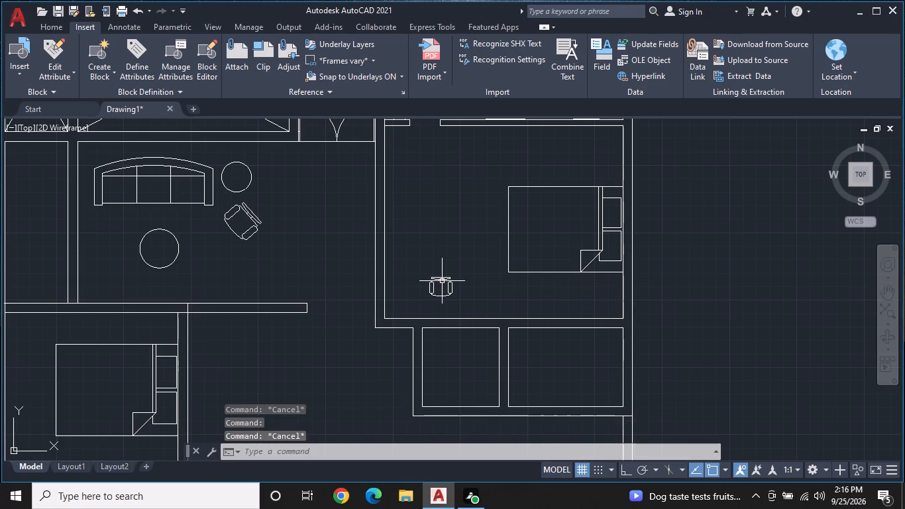
Scale the bedroom's desk chair up freehand from the right end of its backrest to match the room's furniture.
text(SC)
key(space)
click(442, 281)
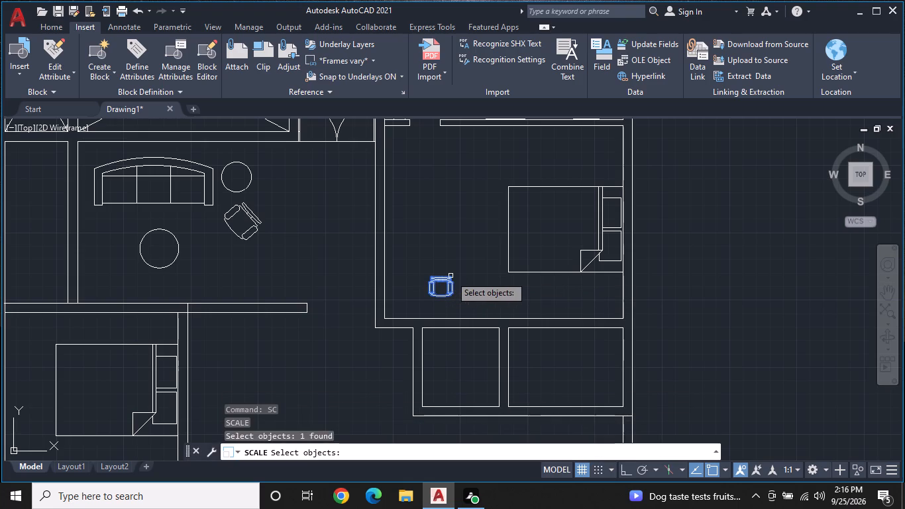
key(space)
click(451, 276)
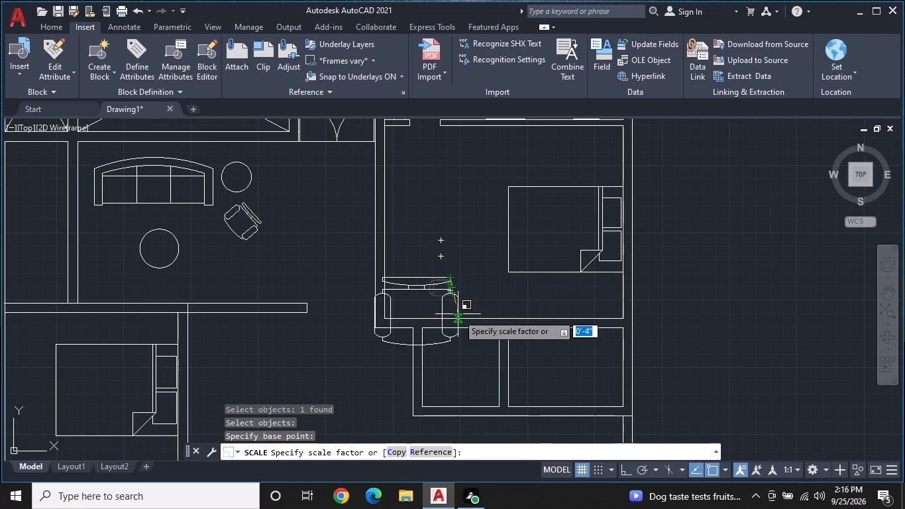
click(462, 292)
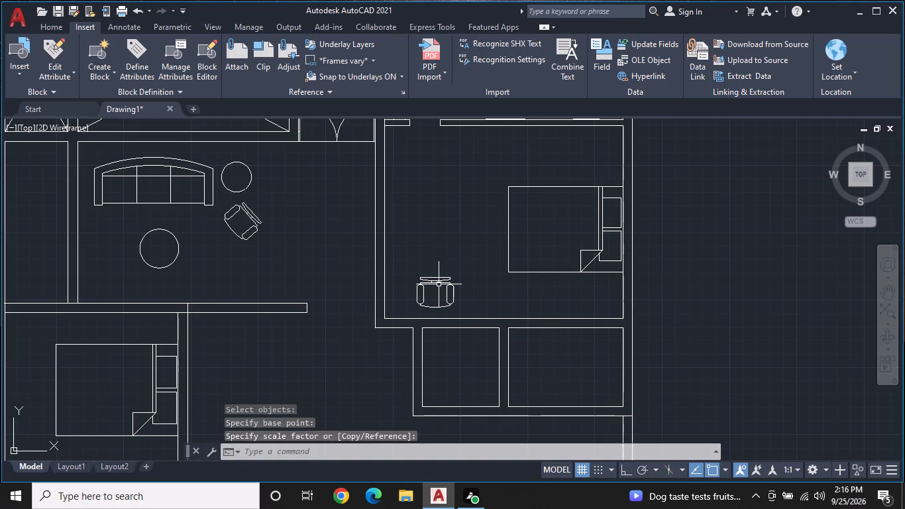
Rotate the bedroom's desk chair freehand so it faces diagonally up into the room with its back toward the bottom wall.
click(439, 284)
right_click(439, 284)
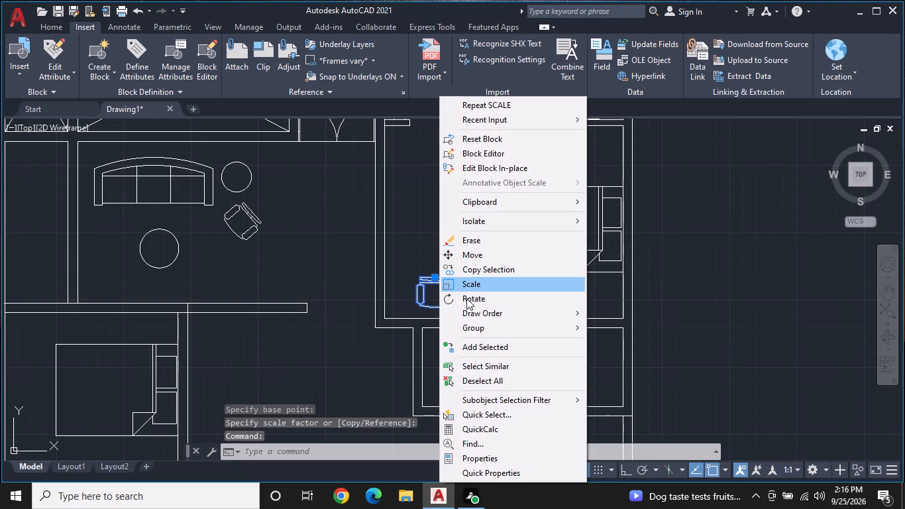
click(470, 300)
click(456, 278)
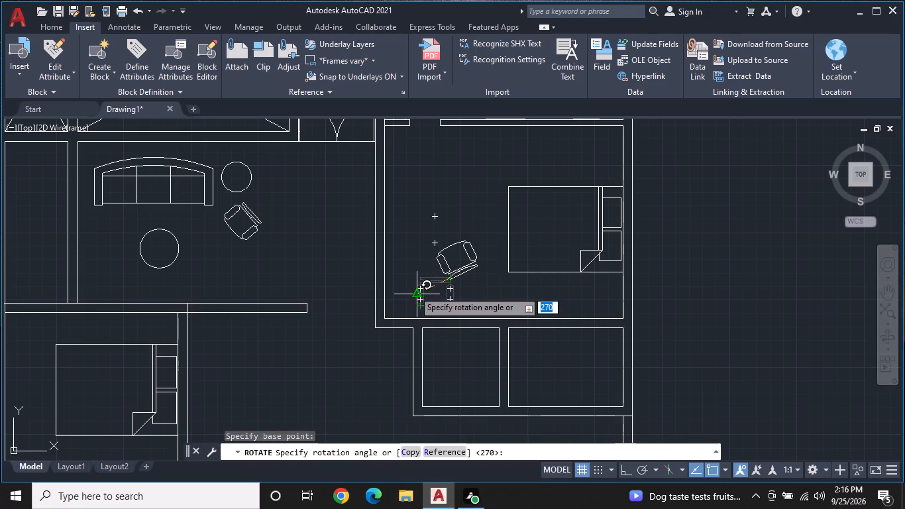
click(413, 290)
Move the rotated desk chair slightly down, closer to the bedroom's bottom wall.
click(460, 269)
click(465, 272)
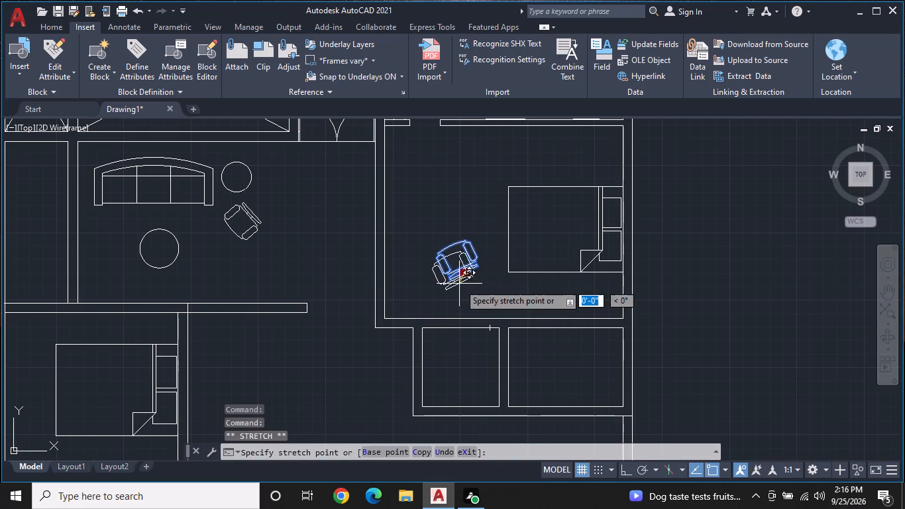
click(456, 300)
key(Escape)
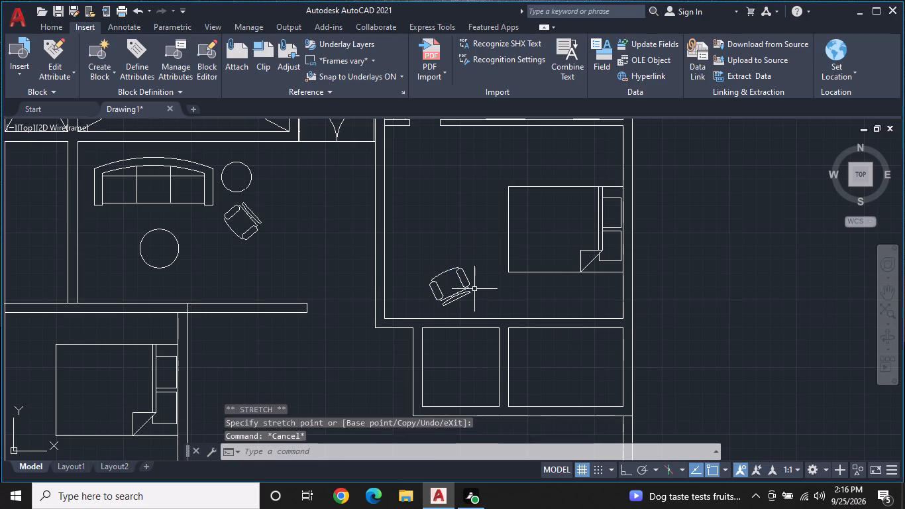
Draw a small circular side table between the desk chair and the bed.
text(C)
key(space)
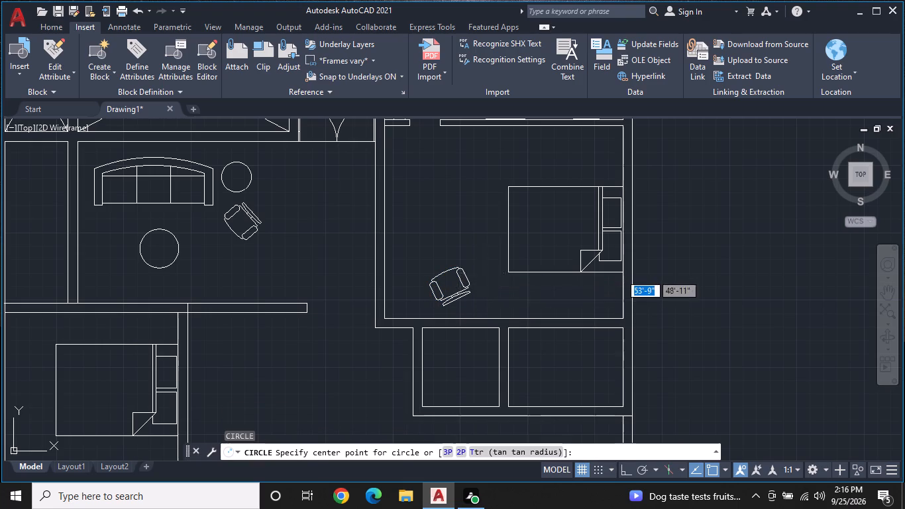
click(481, 274)
click(486, 282)
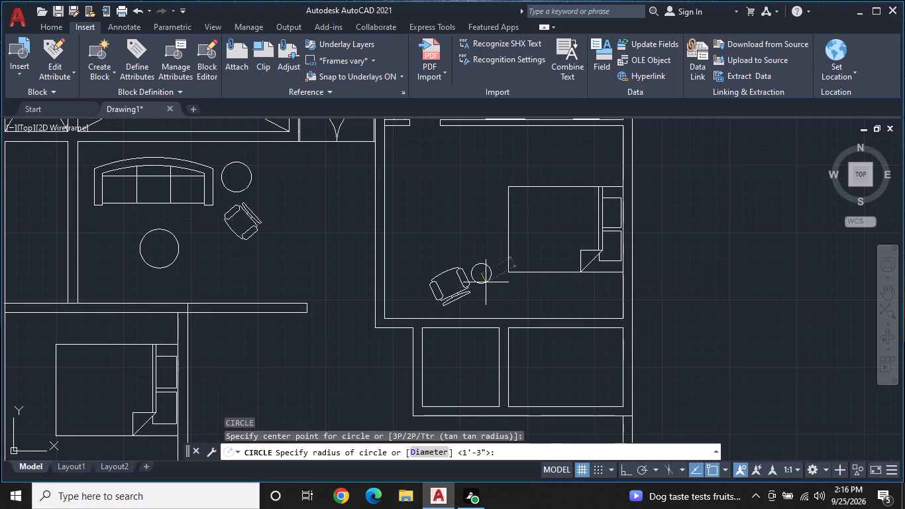
Extend the left wall line of the right small room below the bedroom up to the bedroom's bottom wall line.
middle_drag(494, 300, 494, 299)
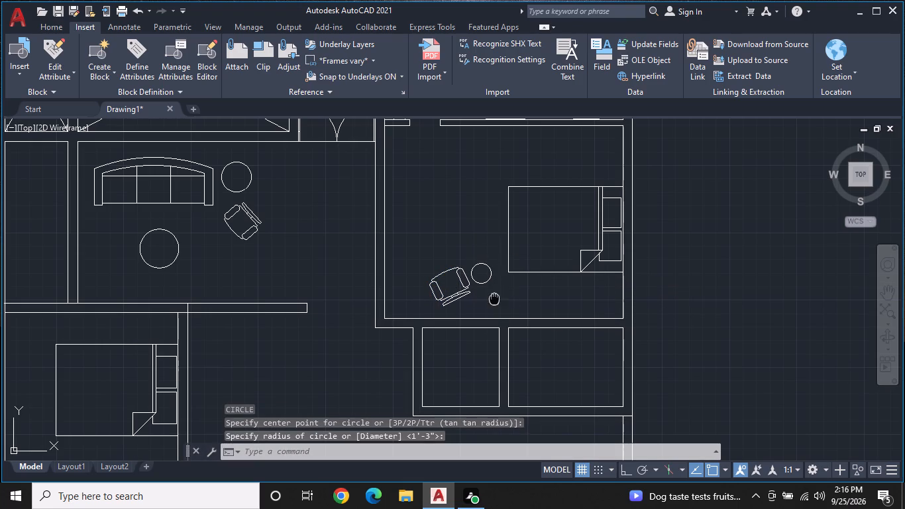
middle_drag(494, 299, 411, 302)
middle_drag(475, 359, 504, 317)
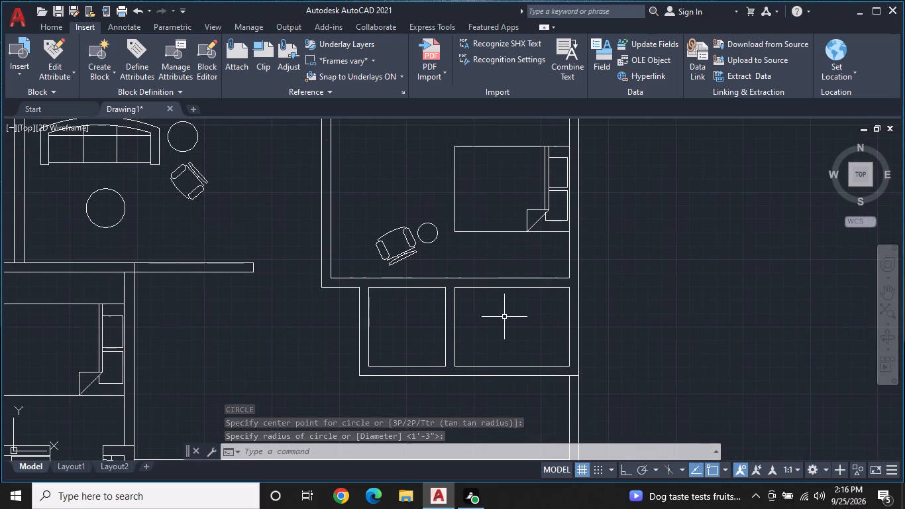
key(Escape)
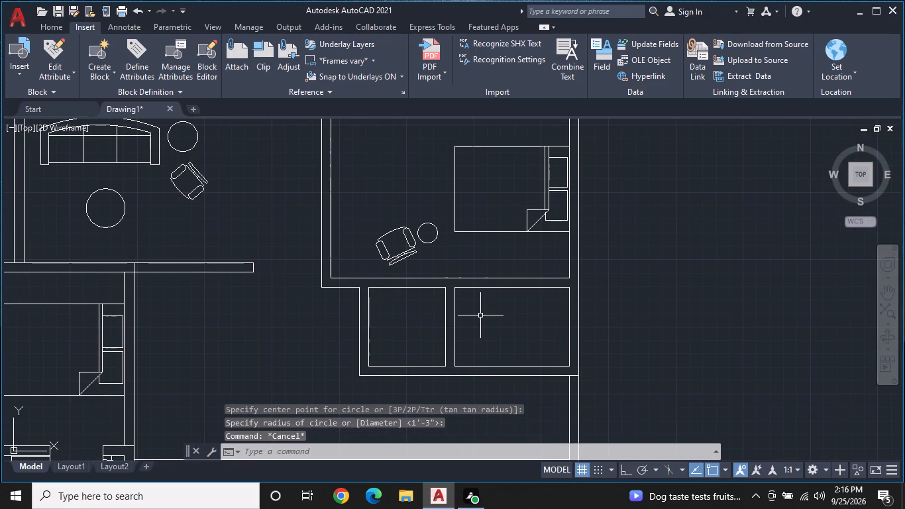
middle_drag(479, 319, 493, 328)
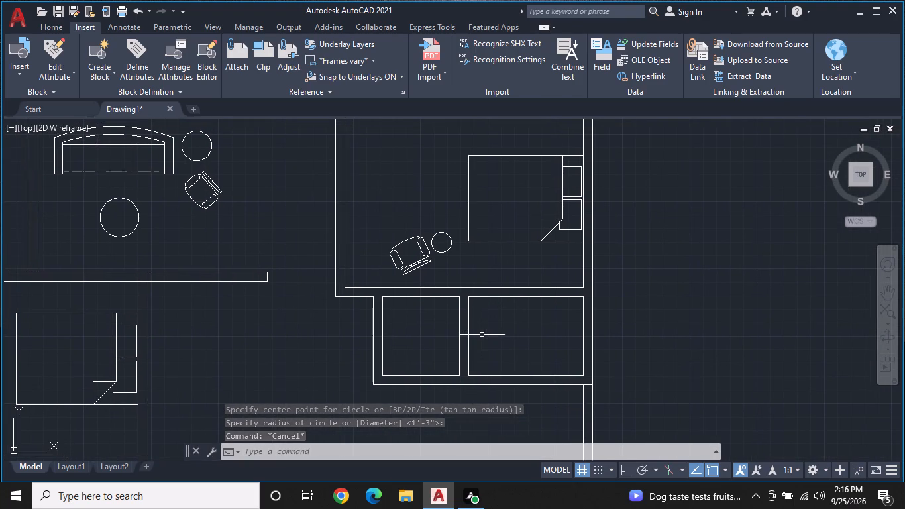
text(EX)
key(space)
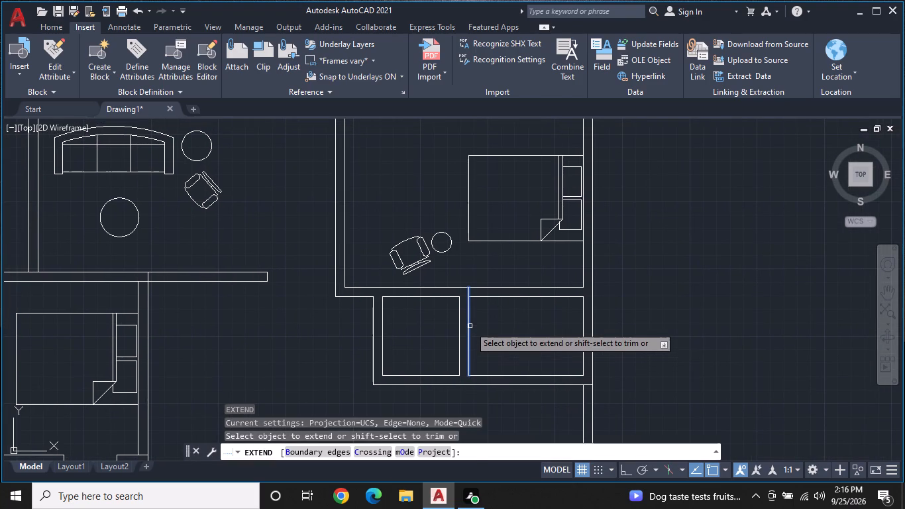
click(470, 326)
key(Escape)
Trim away both bottom wall lines of the bedroom between the right small room's left wall and the right outer wall.
text(TR)
key(space)
click(507, 298)
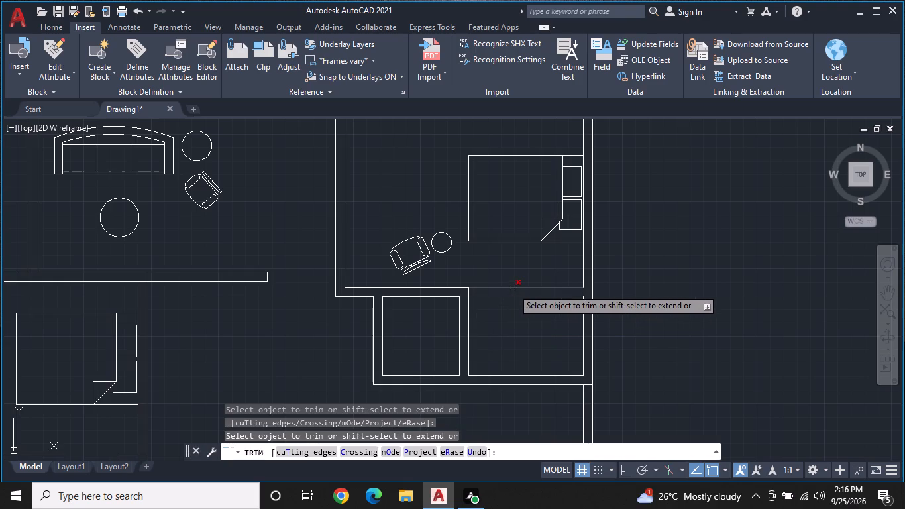
click(513, 288)
key(Escape)
Extend the inner line of the right outer wall upward to close the gap where the bedroom's bottom wall was trimmed.
middle_drag(520, 327, 475, 338)
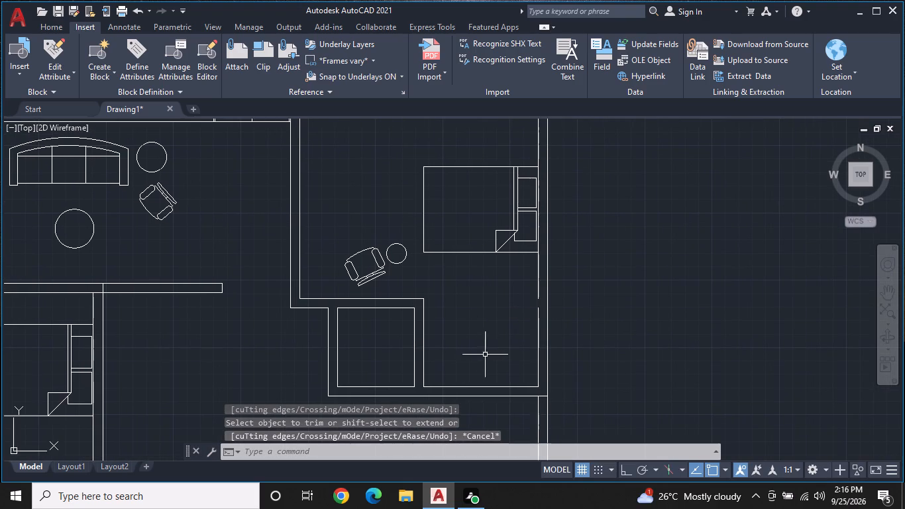
text(EX)
key(space)
click(538, 316)
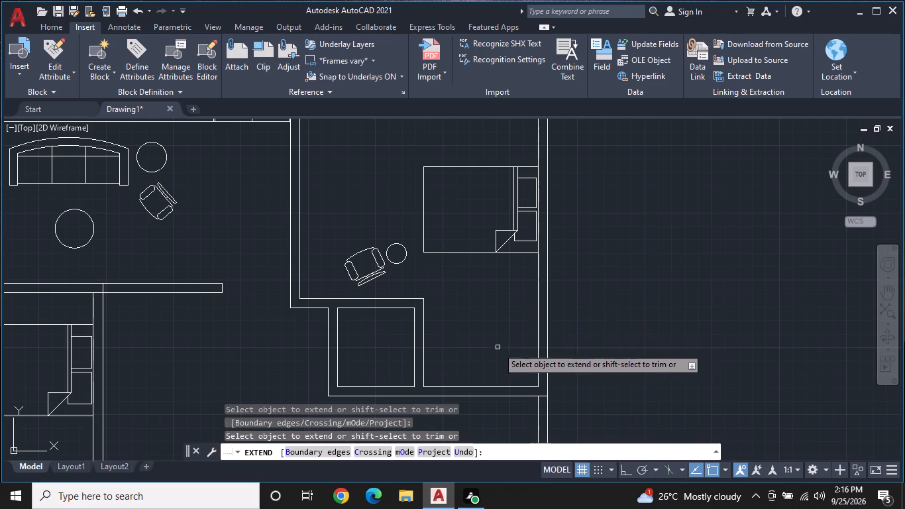
key(Escape)
Draw two crossing diagonal lines corner to corner inside the small square room below the bedroom.
scroll(494, 343, down, 1)
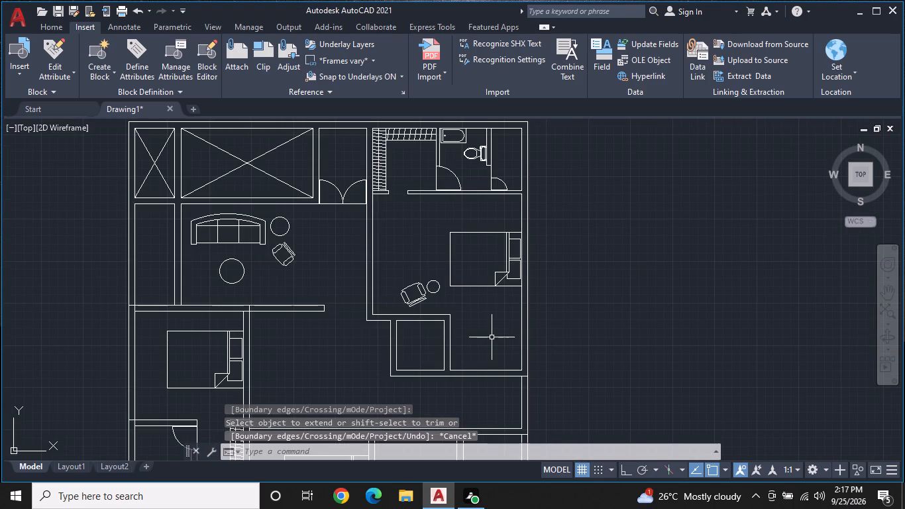
middle_drag(457, 338, 481, 315)
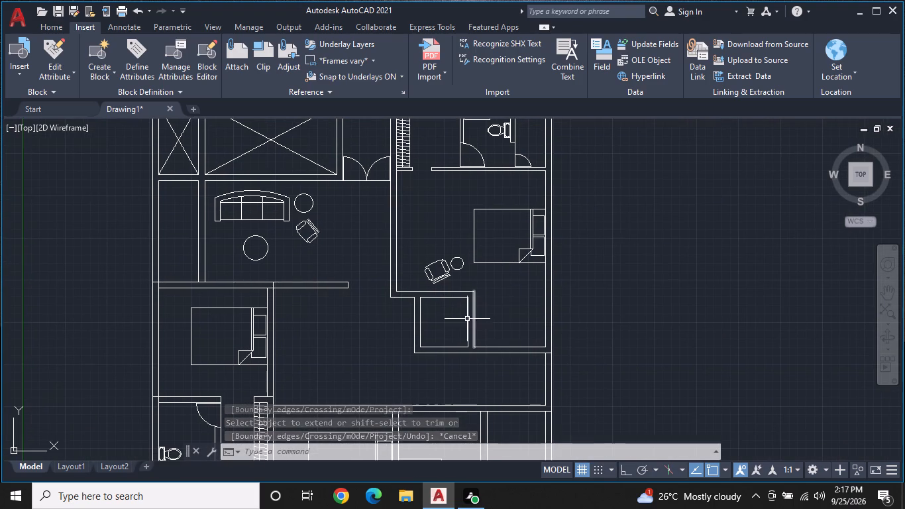
scroll(431, 336, up, 1)
key(l)
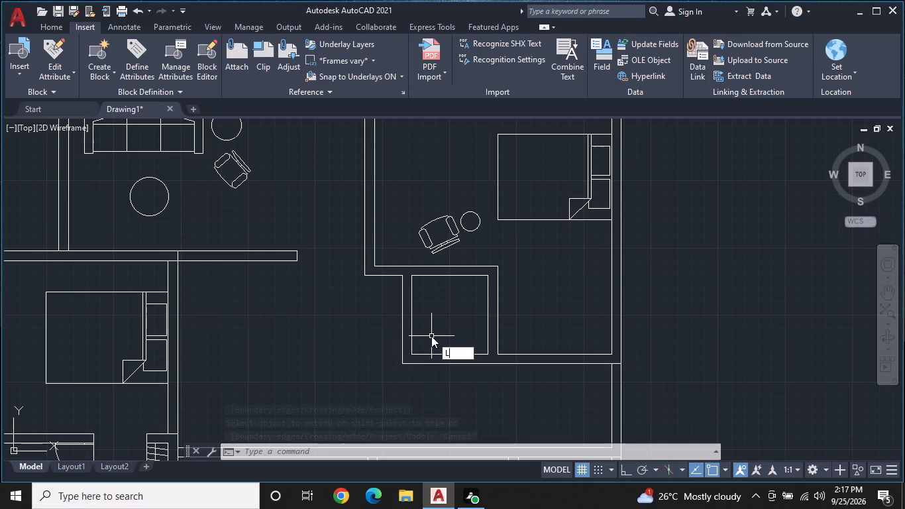
key(space)
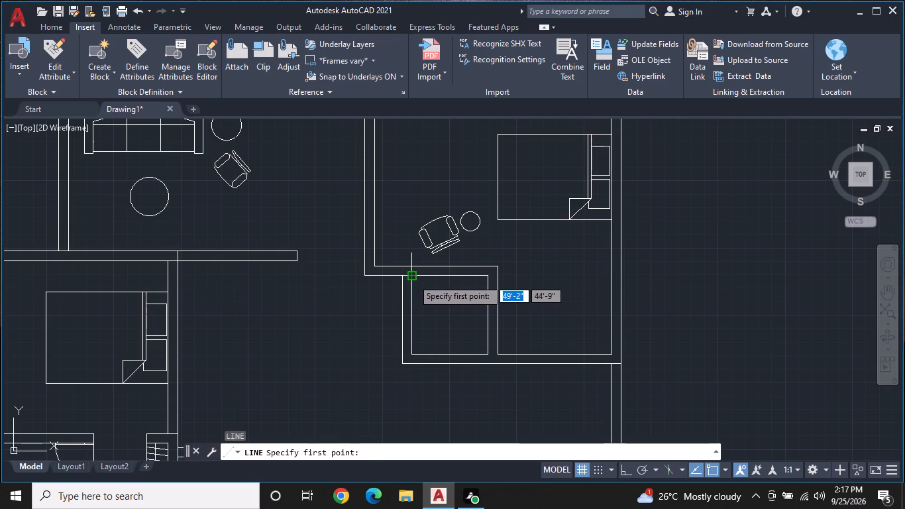
click(413, 279)
click(486, 354)
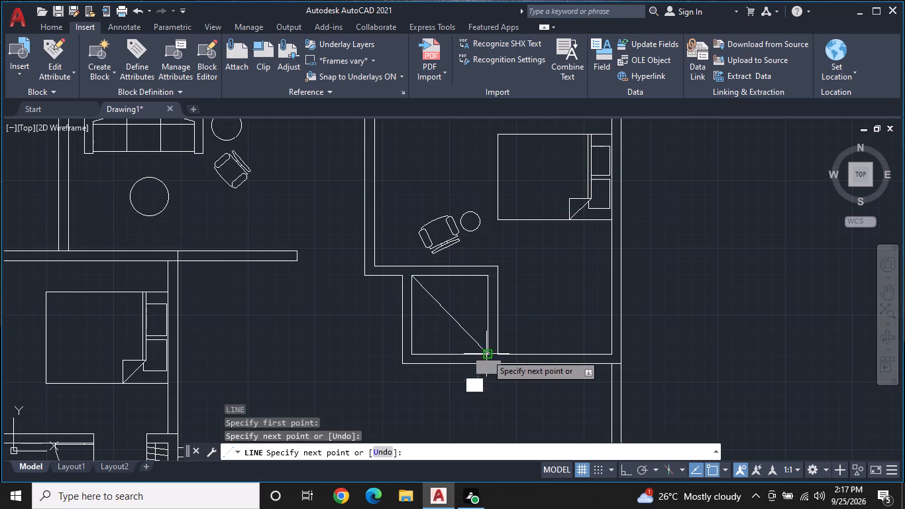
key(space)
key(space)
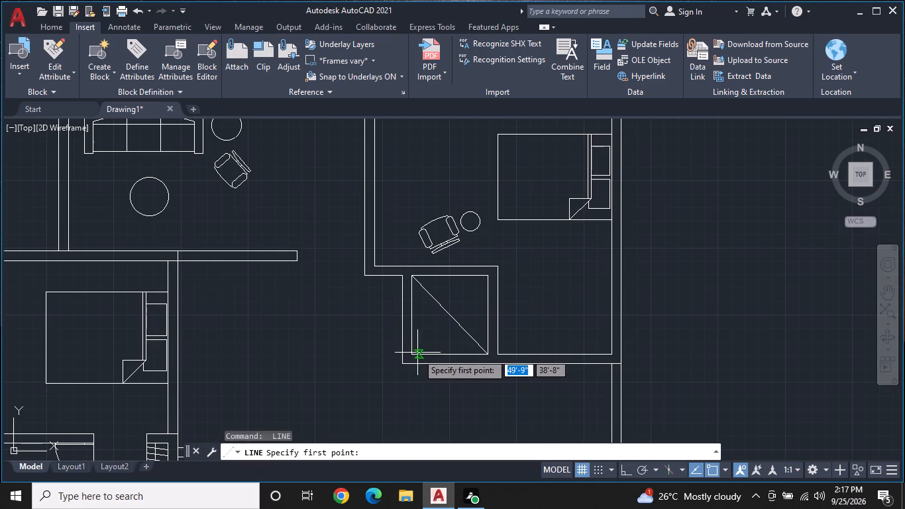
click(414, 357)
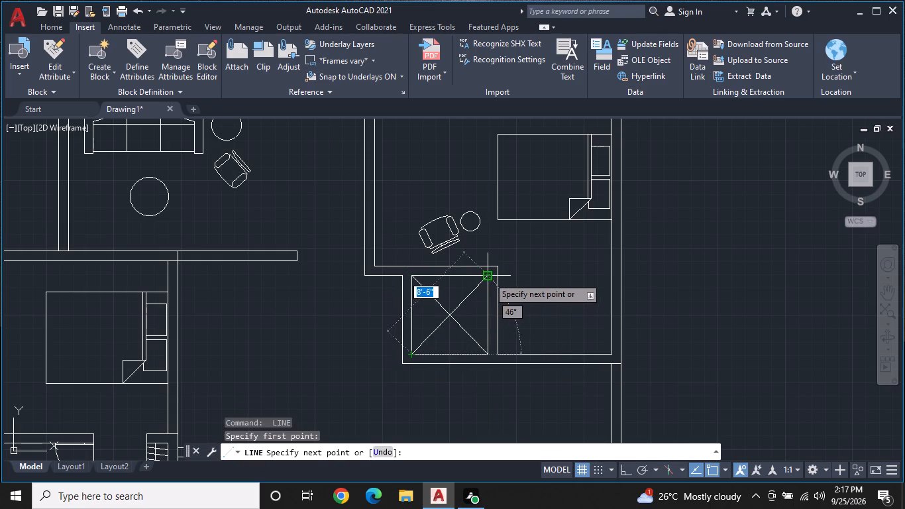
click(488, 277)
key(Escape)
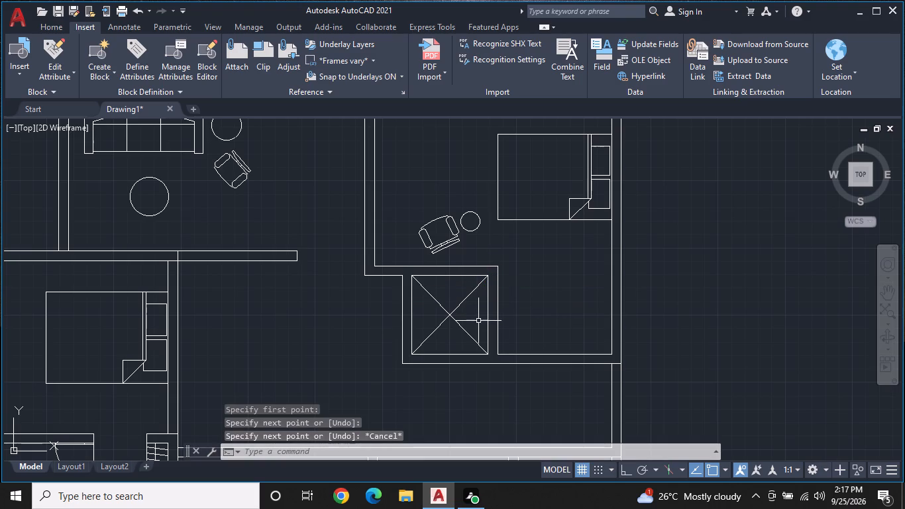
Extend the bedroom's inner bottom wall line to the outer line of the bedroom's left wall.
middle_drag(488, 341, 511, 357)
middle_drag(462, 285, 491, 332)
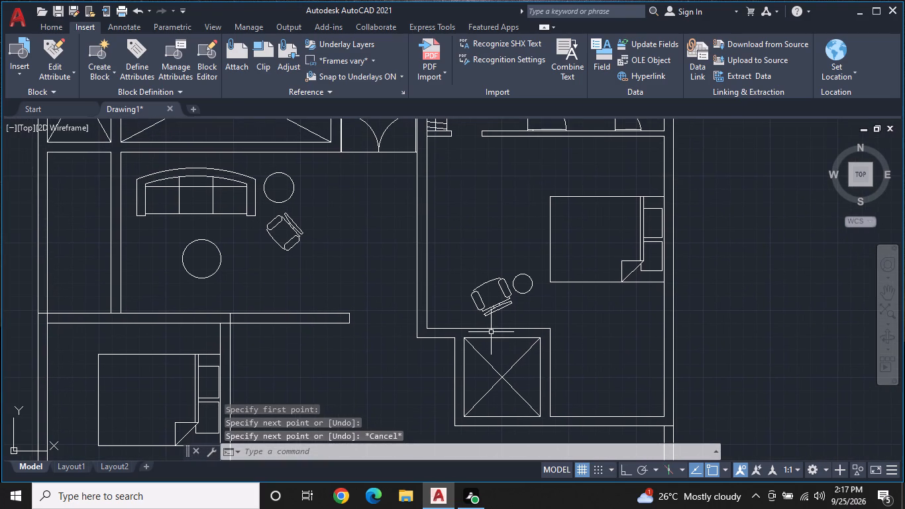
key(Escape)
text(EX)
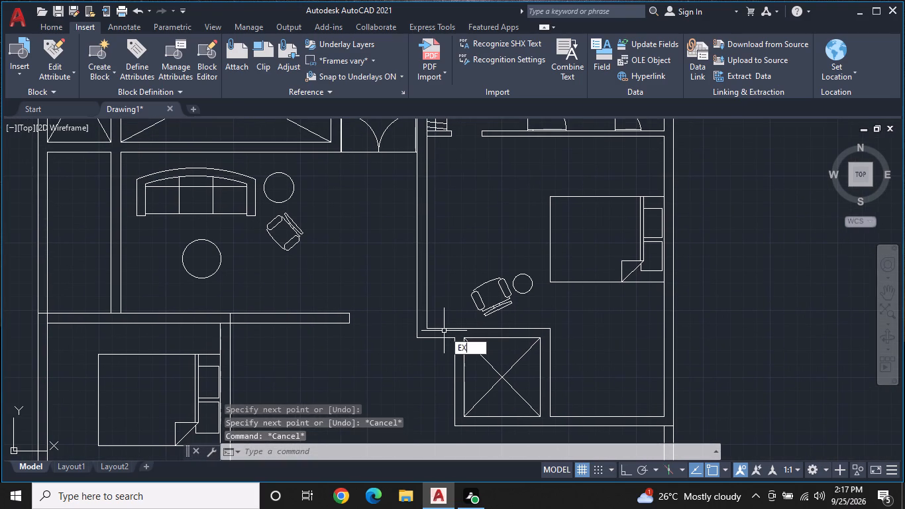
key(space)
click(446, 327)
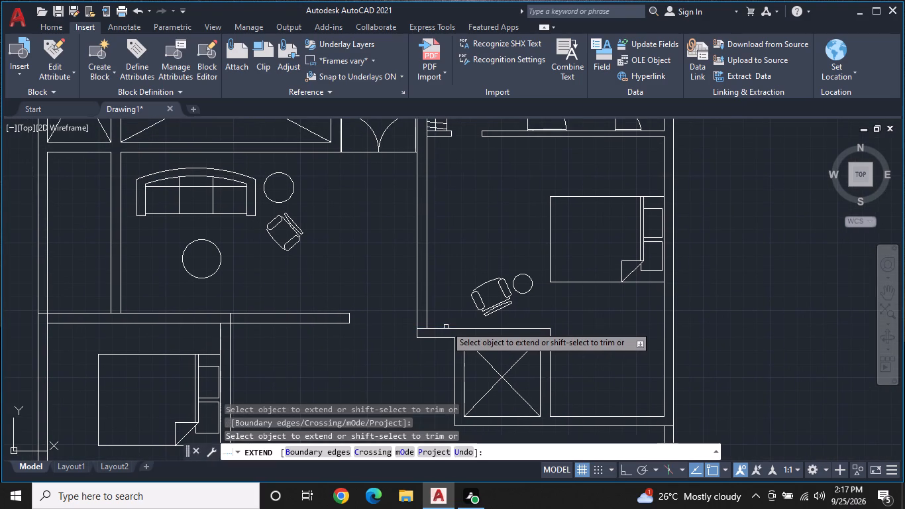
middle_drag(439, 295, 459, 324)
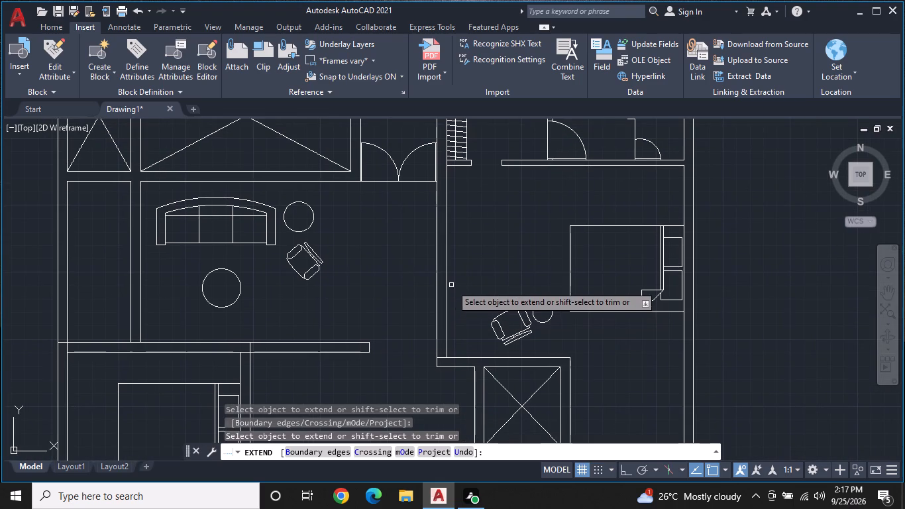
key(Escape)
With ortho on, draw a 3' horizontal line and a 3' vertical line up from its right end in the bedroom's open floor.
text(L)
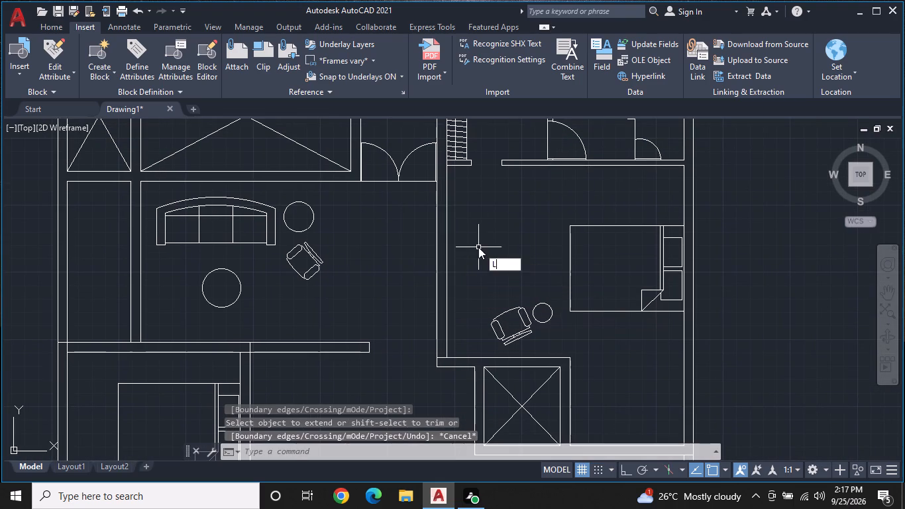
key(space)
click(468, 276)
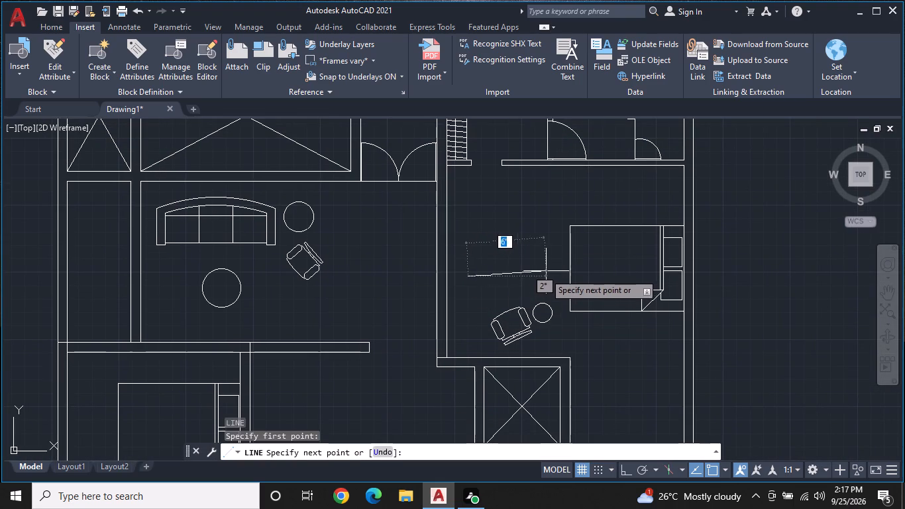
key(F8)
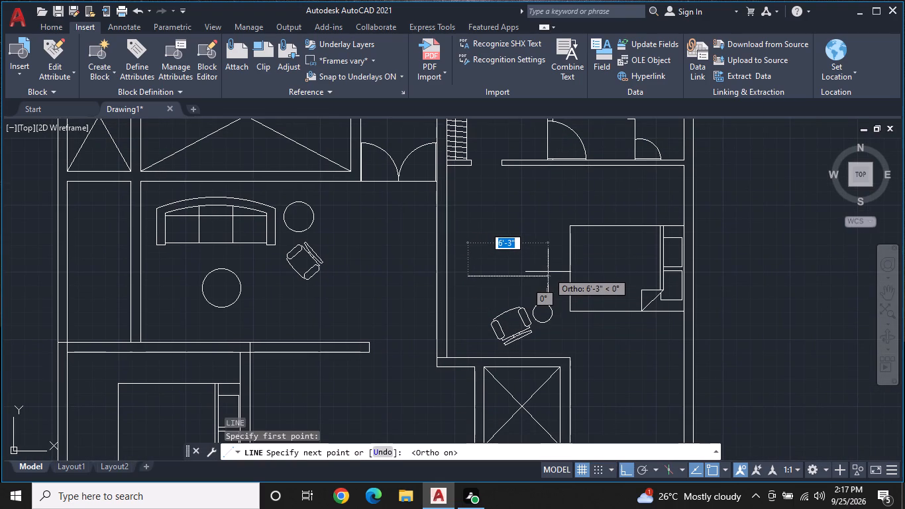
key(3)
key(apostrophe)
key(Return)
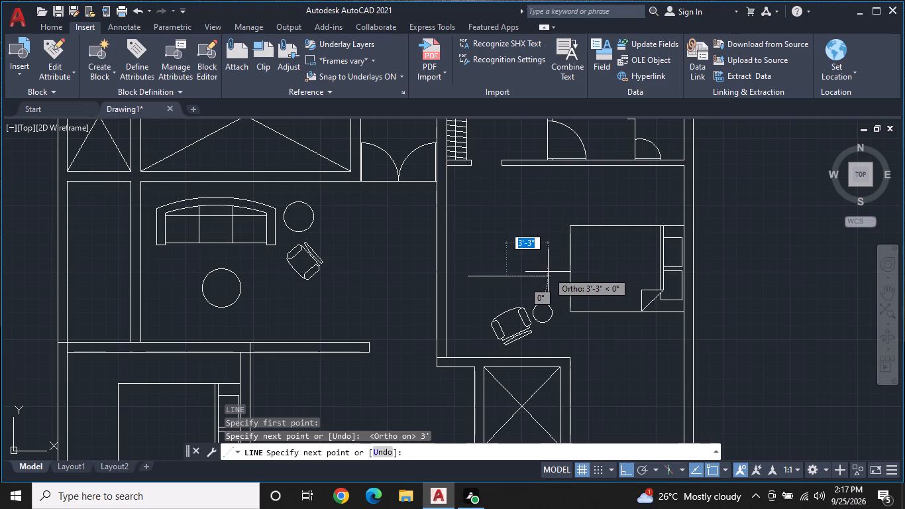
key(3)
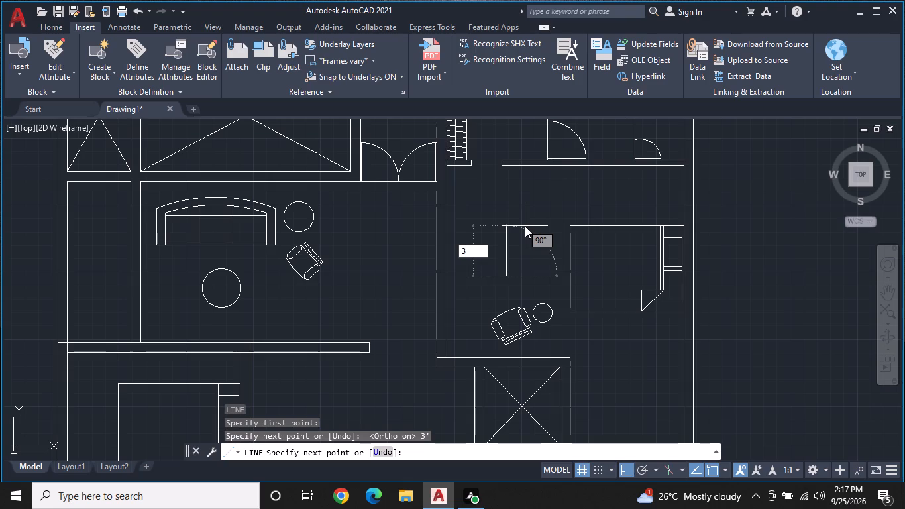
key(apostrophe)
key(Return)
key(Escape)
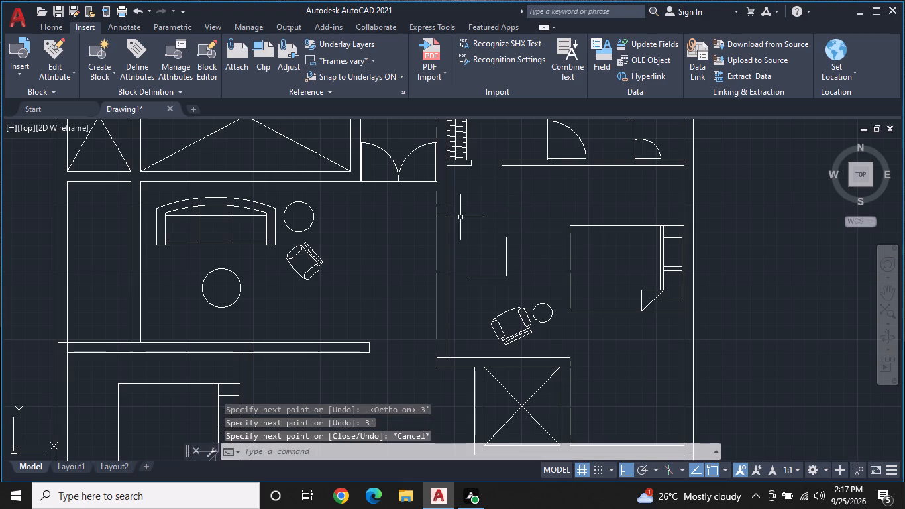
Draw a quarter-circle door swing arc from the vertical line's top end to the horizontal line's left end.
click(42, 25)
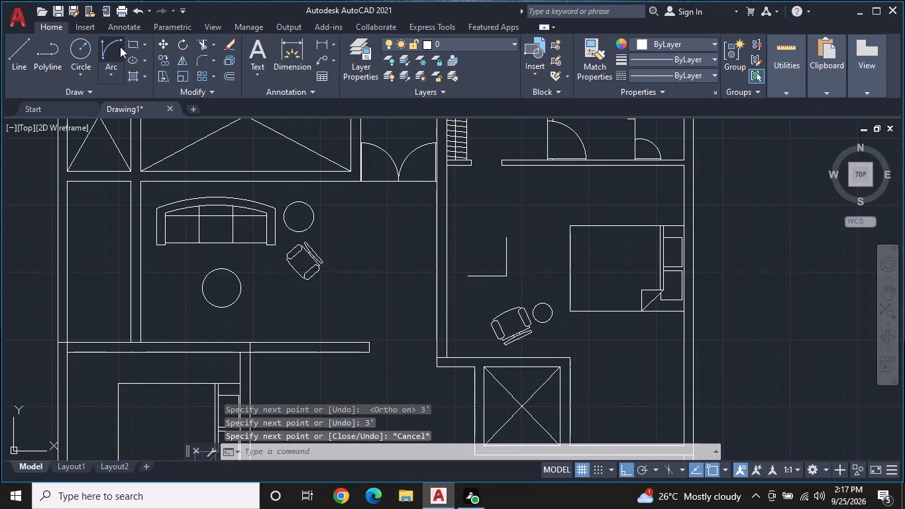
click(120, 46)
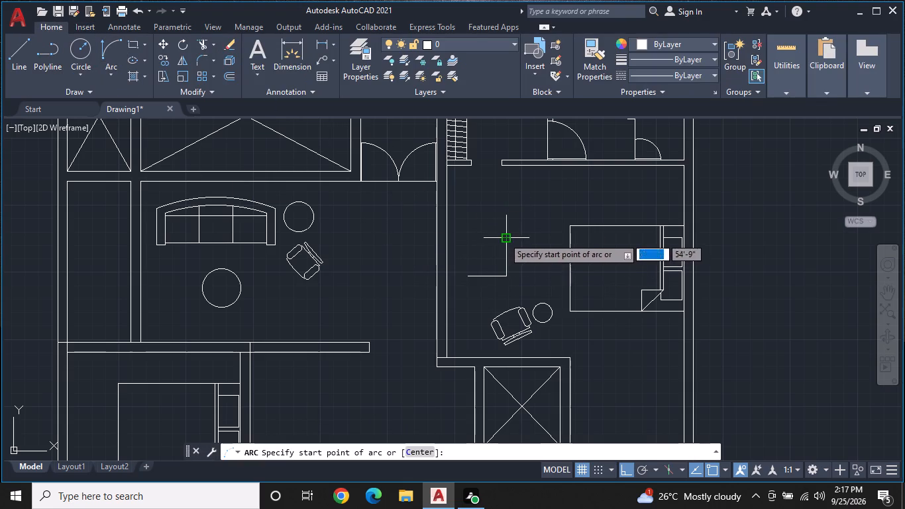
click(505, 237)
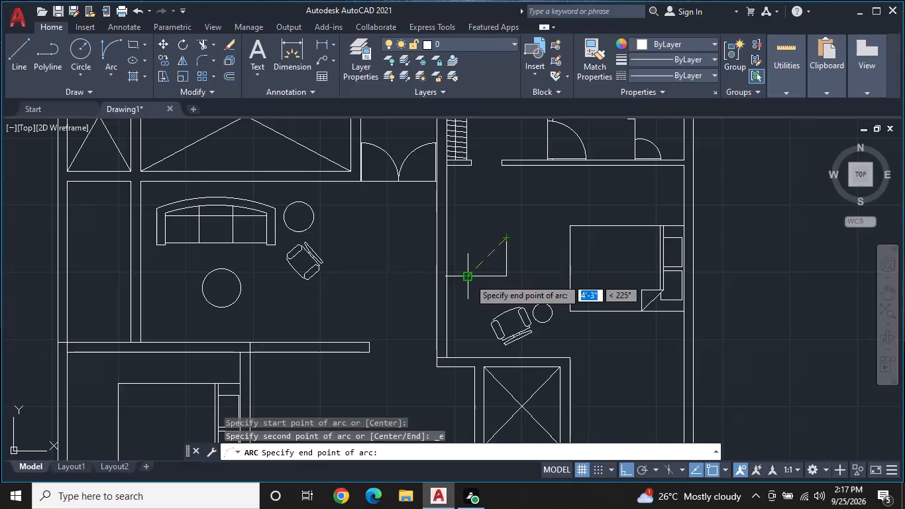
click(469, 278)
click(462, 237)
key(Escape)
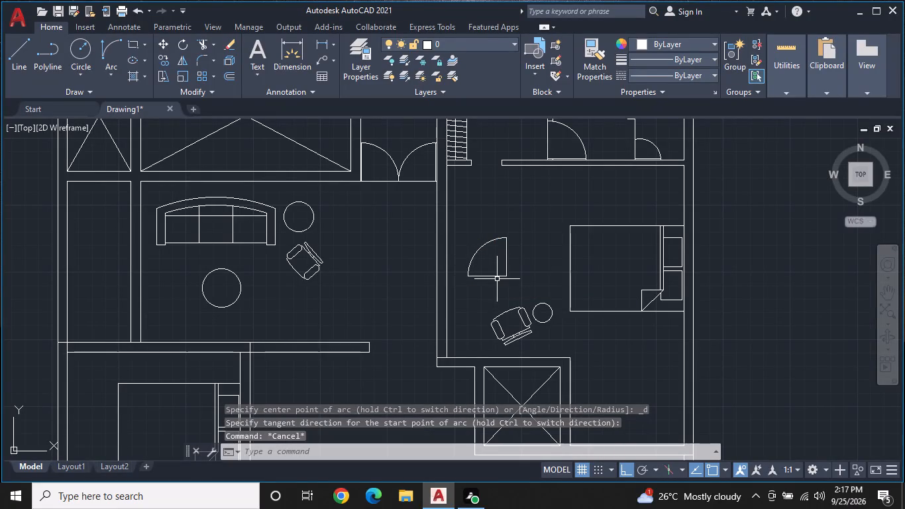
Offset the door's vertical line 1" toward the inside of the swing arc to give the door leaf thickness.
click(227, 80)
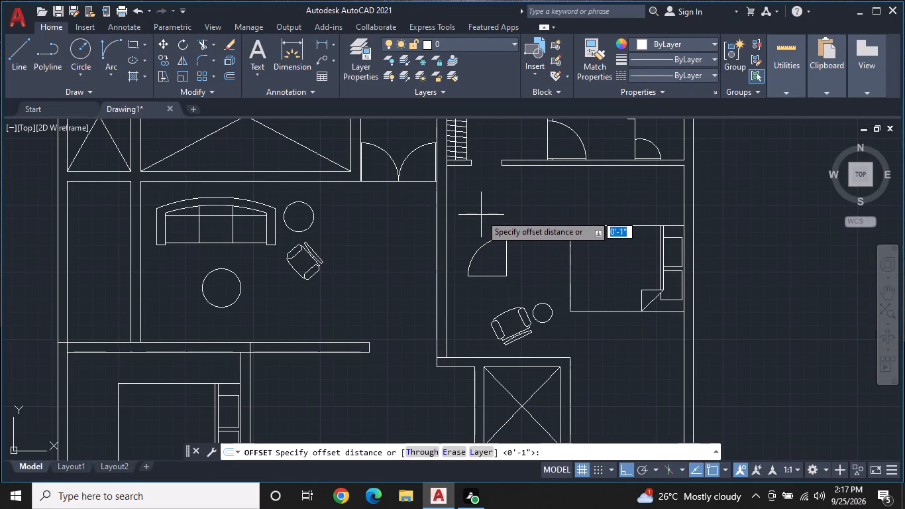
right_click(481, 215)
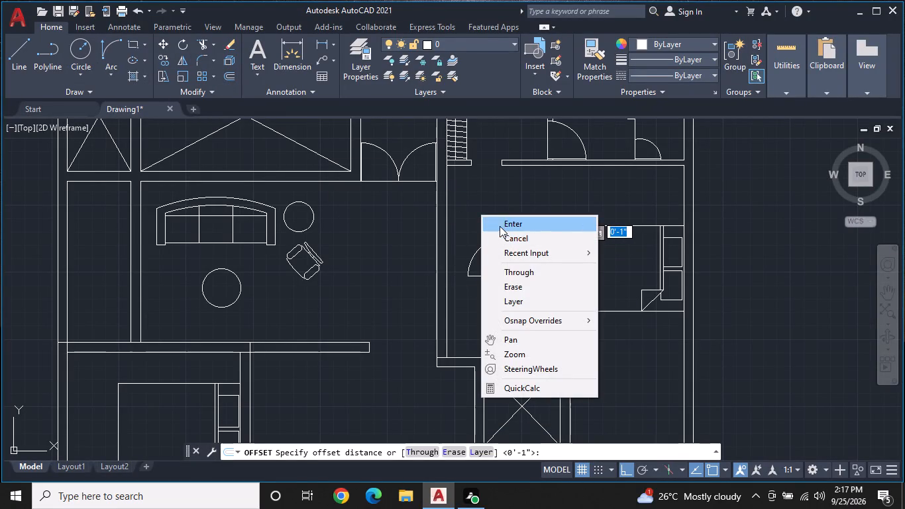
click(500, 225)
scroll(511, 262, up, 2)
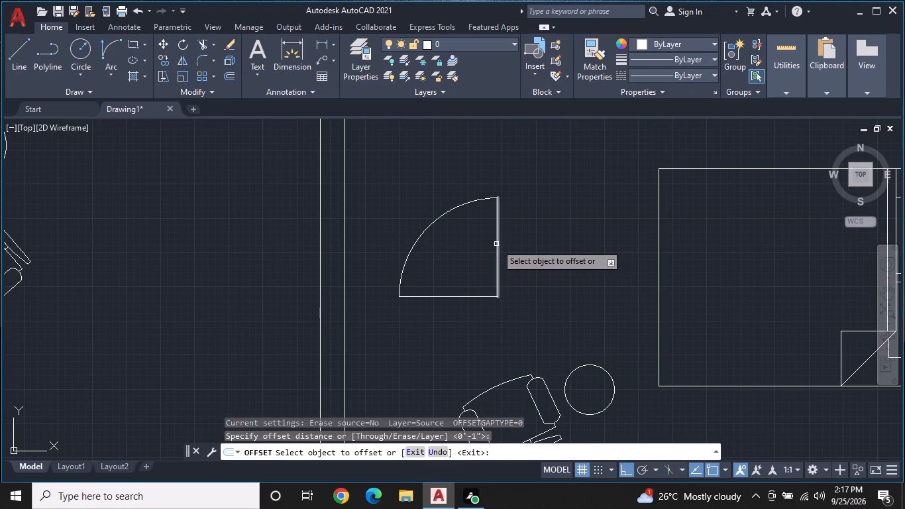
click(496, 244)
click(447, 255)
scroll(460, 280, up, 1)
middle_drag(460, 280, 463, 262)
scroll(463, 262, up, 1)
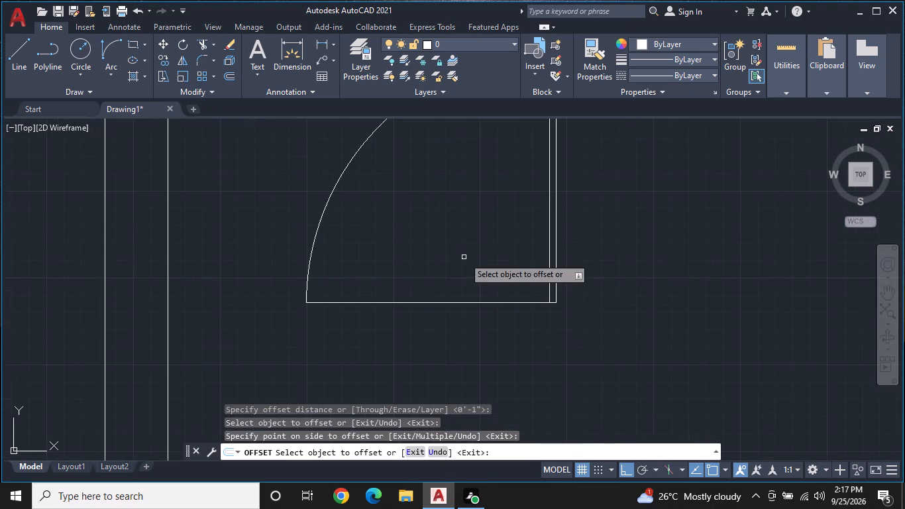
key(Escape)
Erase the horizontal line at the base of the door symbol.
click(453, 302)
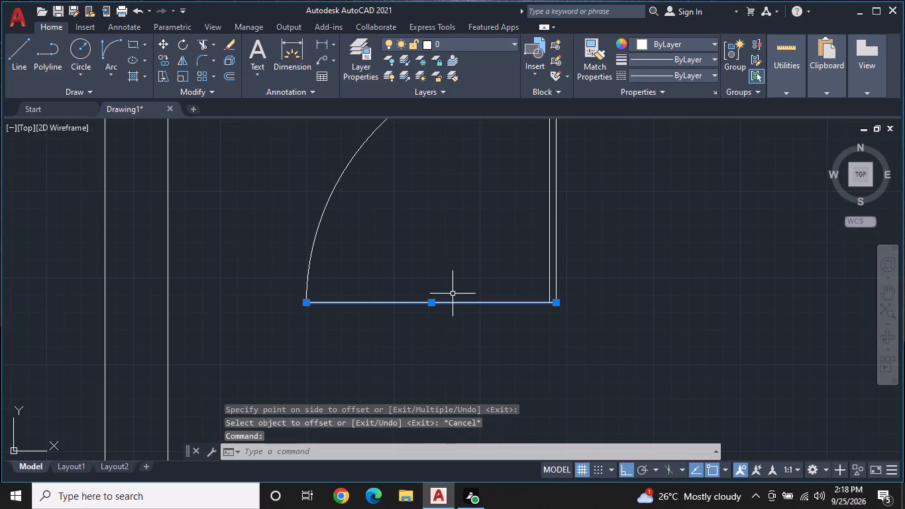
right_click(452, 294)
click(487, 241)
scroll(484, 274, down, 2)
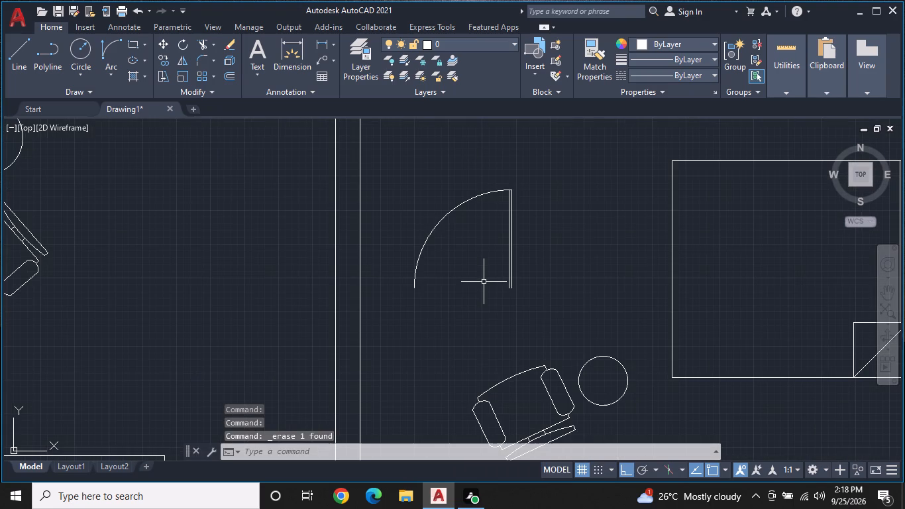
Rotate the door symbol 90° clockwise about the lower end of its leaf, so the leaf lies horizontal.
drag(547, 302, 539, 296)
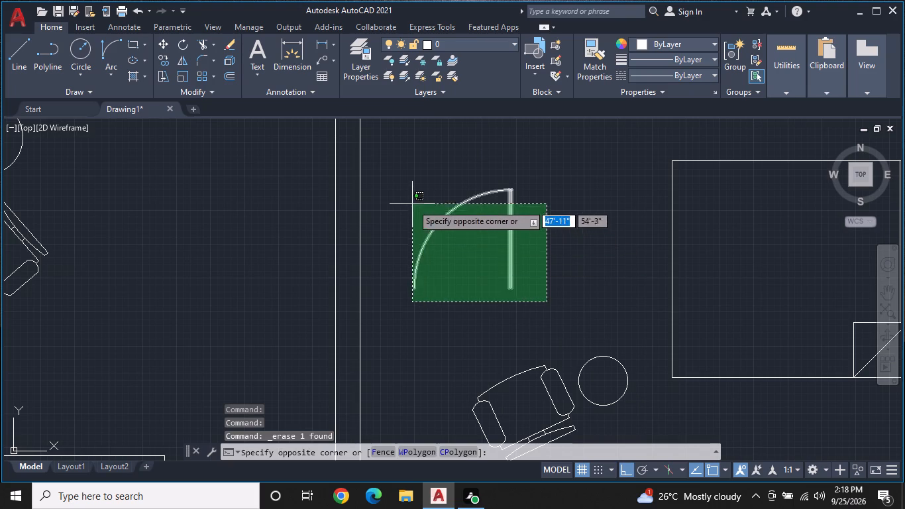
click(412, 203)
right_drag(437, 256, 441, 262)
click(481, 321)
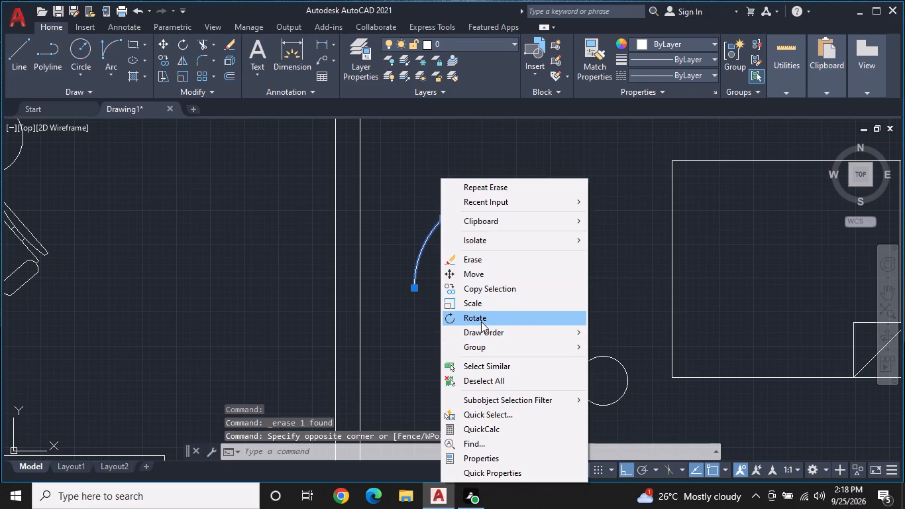
click(515, 290)
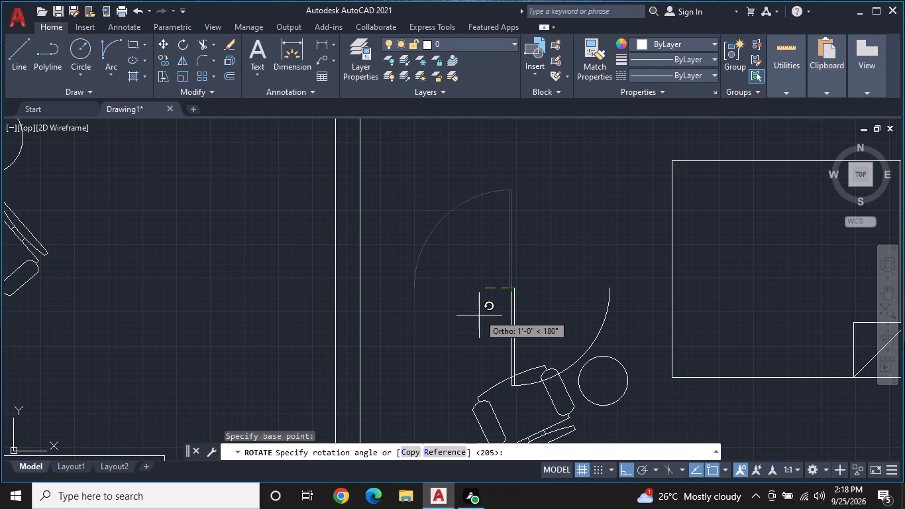
click(496, 322)
With ortho off, move the door symbol by its leaf's hinge end to the outer face of the bedroom's lower-left wall corner.
click(607, 319)
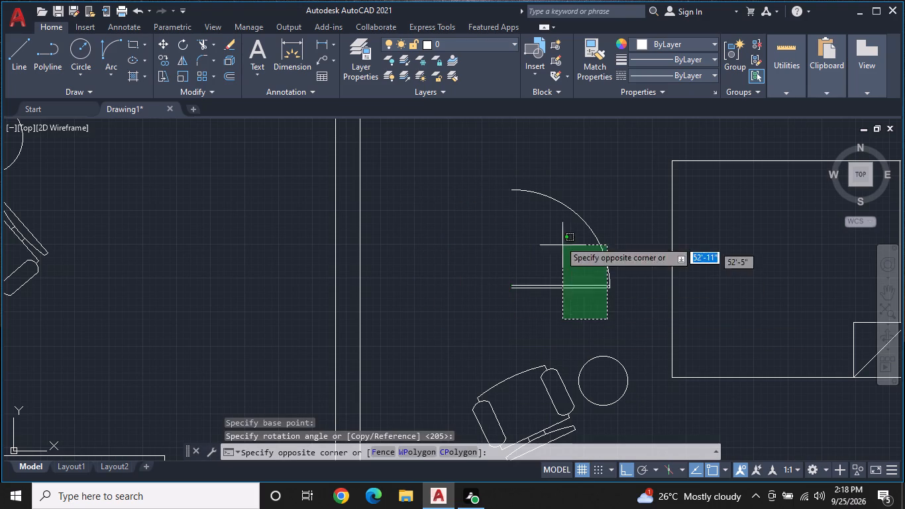
click(545, 192)
right_click(506, 258)
click(545, 273)
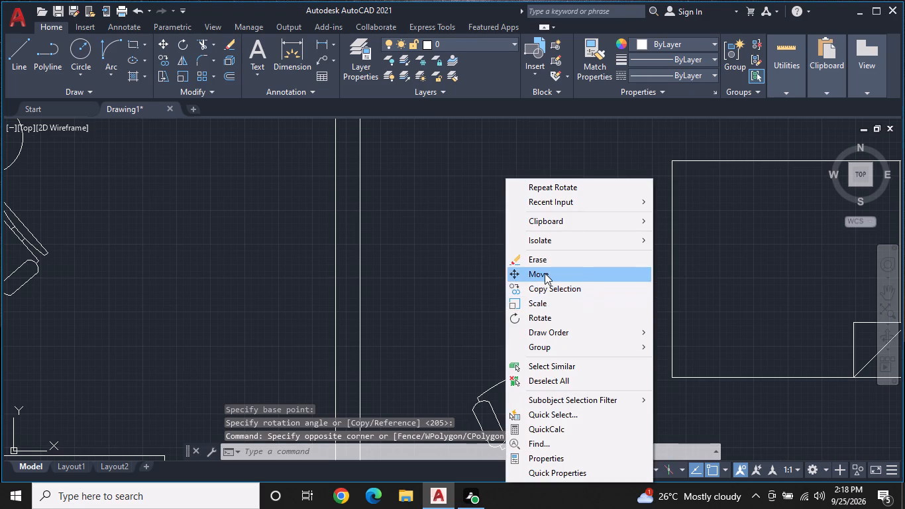
scroll(515, 298, up, 2)
click(504, 276)
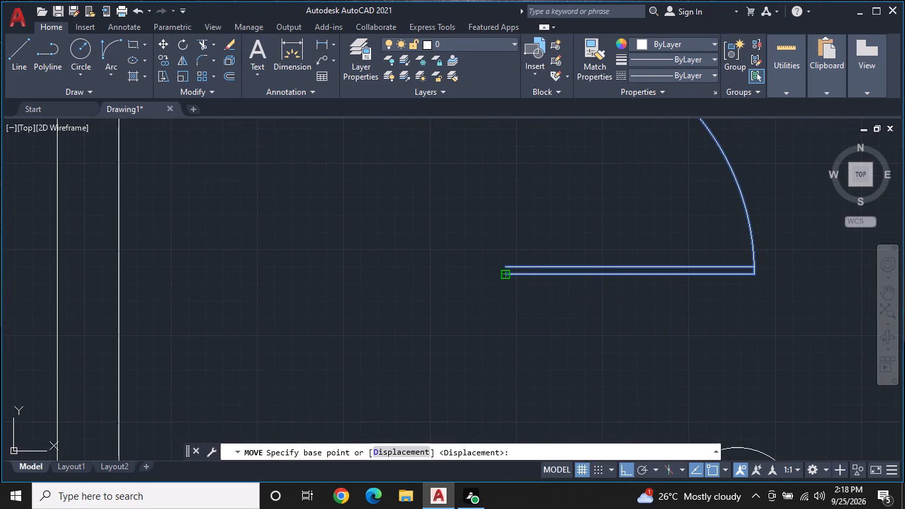
scroll(453, 339, down, 1)
middle_drag(444, 286, 418, 271)
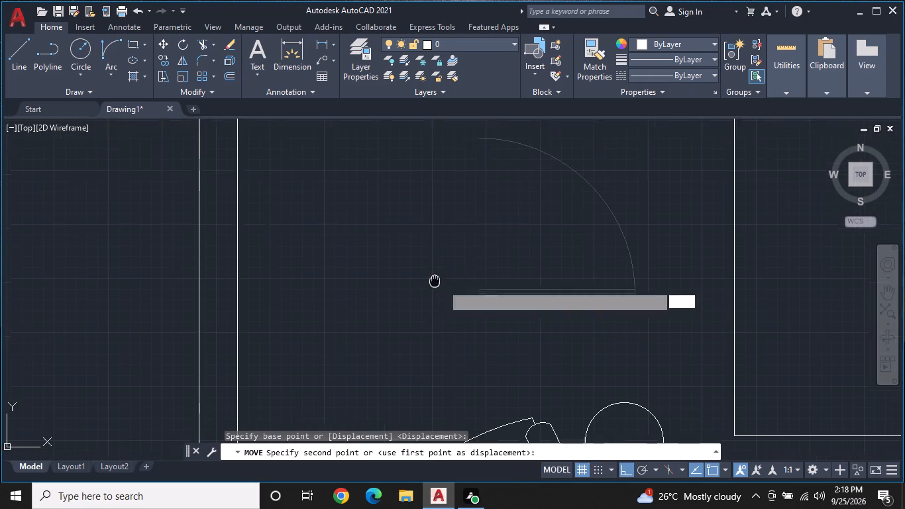
middle_drag(418, 271, 348, 222)
scroll(354, 210, down, 2)
middle_drag(339, 254, 413, 240)
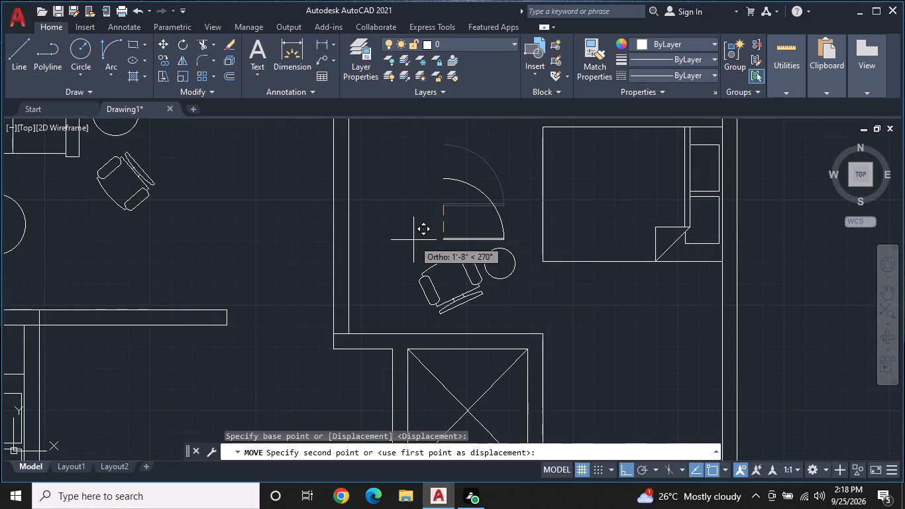
key(F8)
scroll(350, 319, up, 3)
middle_drag(348, 319, 440, 205)
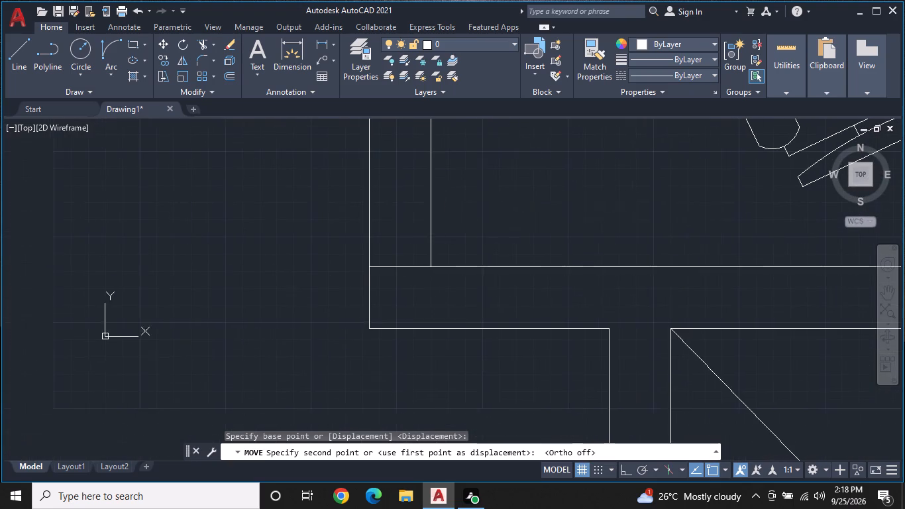
click(372, 267)
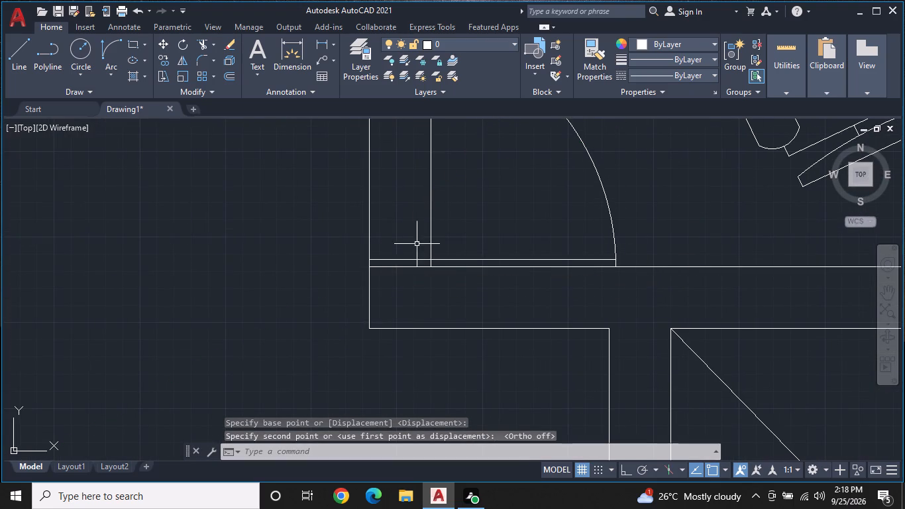
scroll(418, 244, down, 2)
key(Escape)
Trim the inner line of the bedroom's left wall between the door leaf and the swing arc.
middle_drag(442, 217, 437, 264)
key(t)
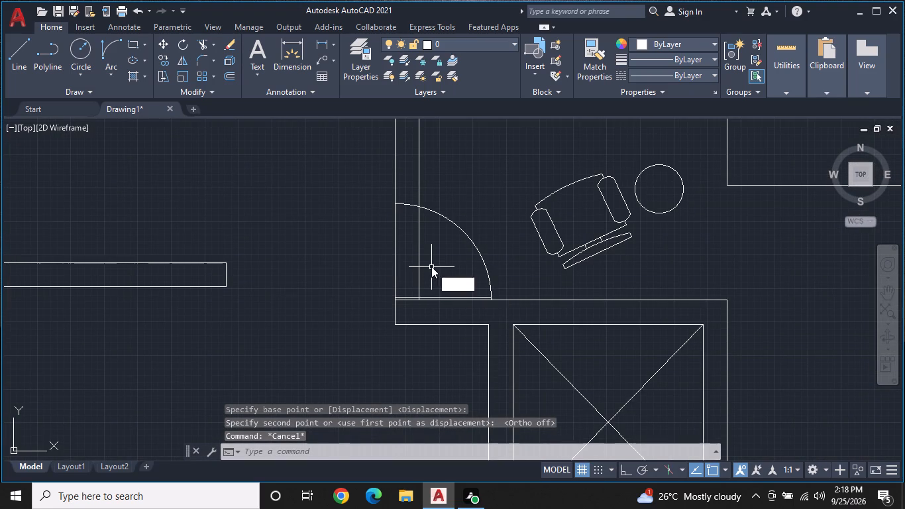
text(R)
key(space)
click(419, 273)
Examine the plan around the new bedroom door and the corridor below the small rooms, and end the trimming.
scroll(422, 258, down, 3)
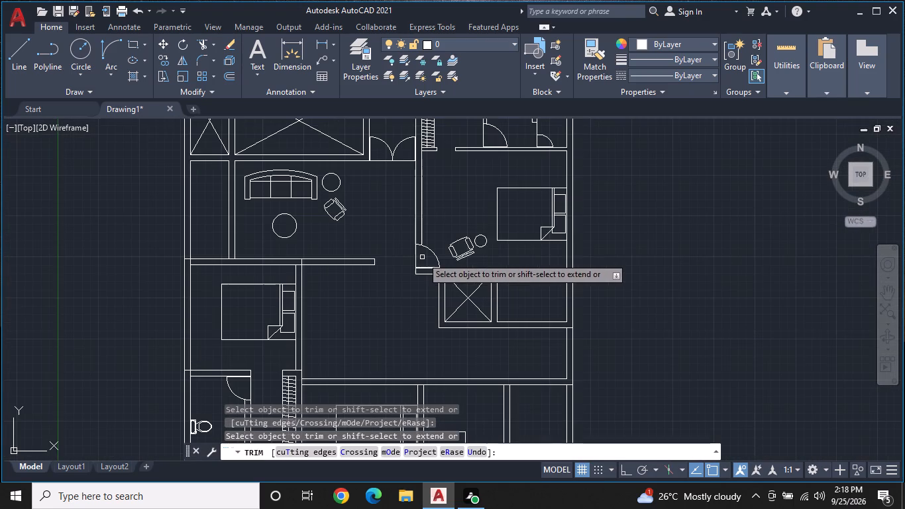
middle_drag(452, 218, 508, 205)
scroll(522, 262, up, 1)
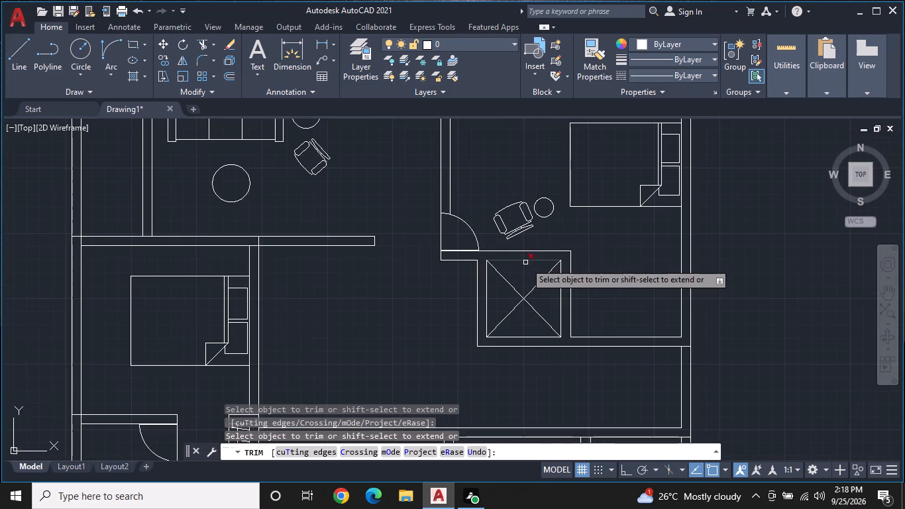
scroll(526, 262, up, 1)
middle_drag(431, 188, 468, 245)
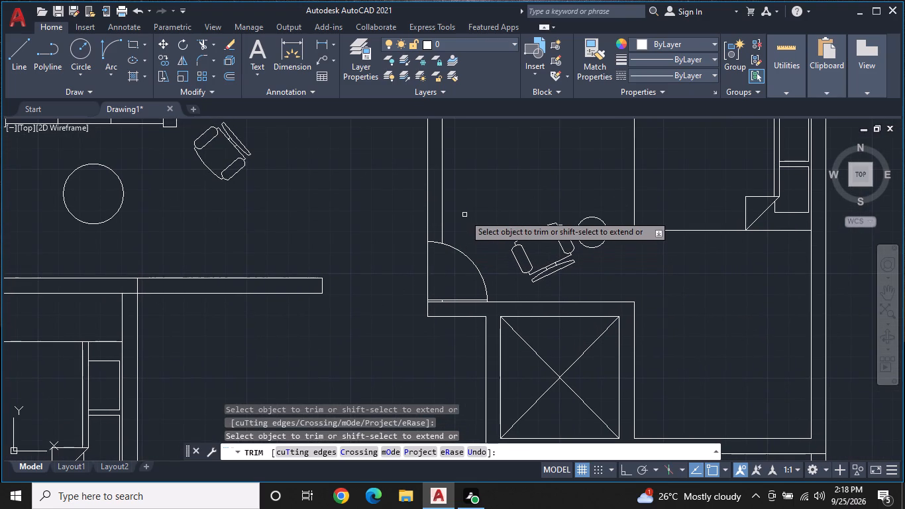
middle_drag(478, 235, 504, 206)
scroll(509, 267, down, 2)
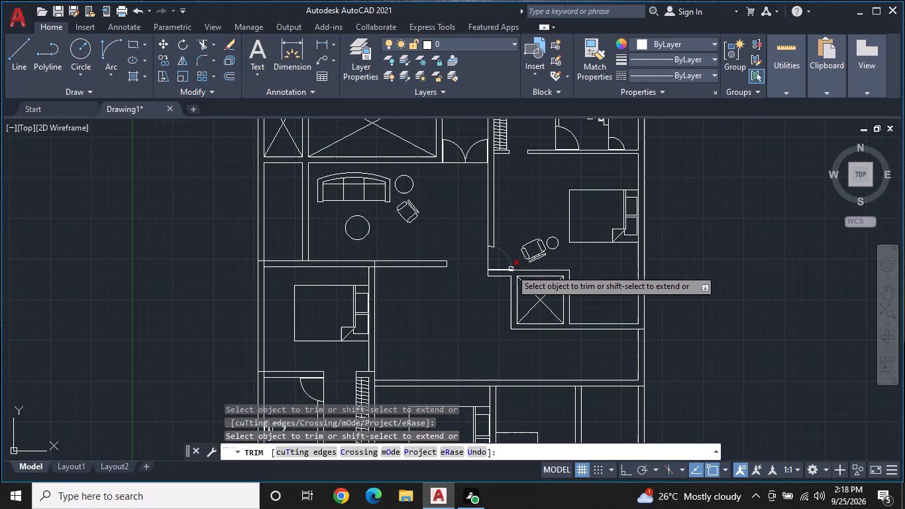
middle_drag(515, 279, 511, 221)
middle_drag(555, 308, 476, 292)
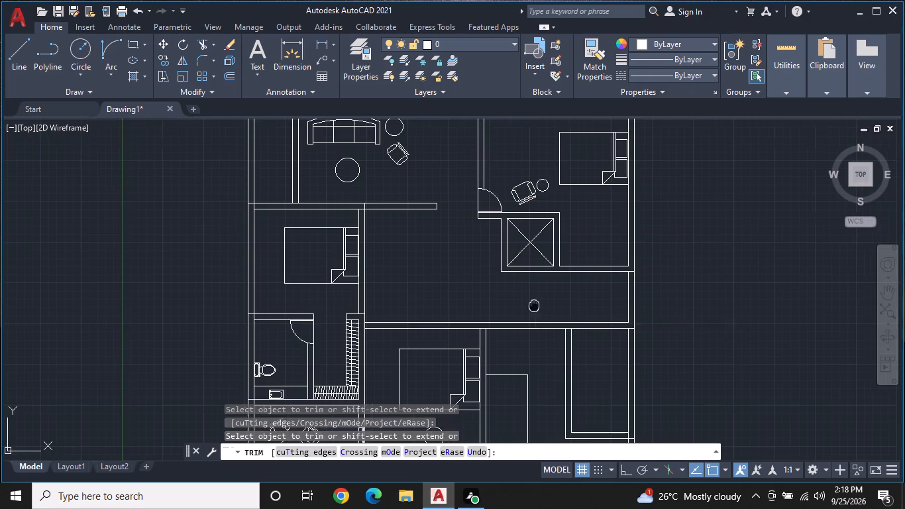
middle_drag(476, 292, 429, 273)
scroll(429, 272, up, 1)
middle_drag(429, 273, 458, 235)
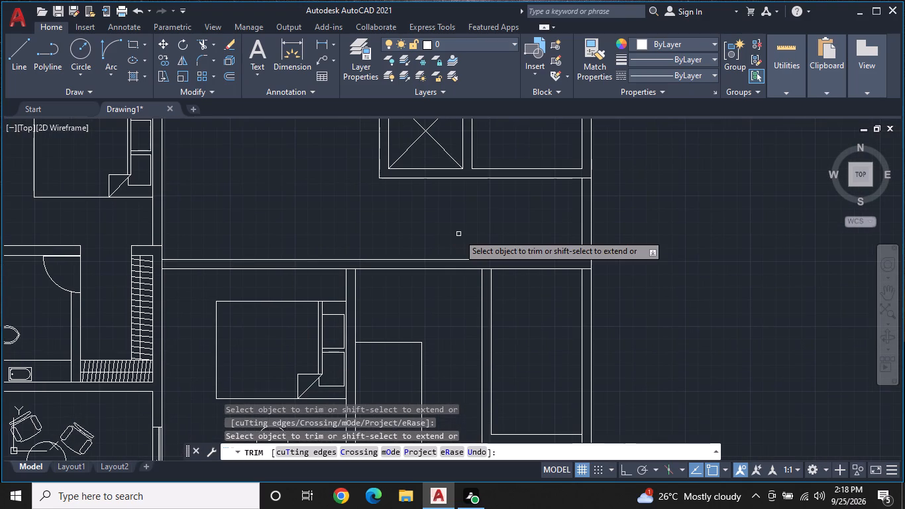
key(Escape)
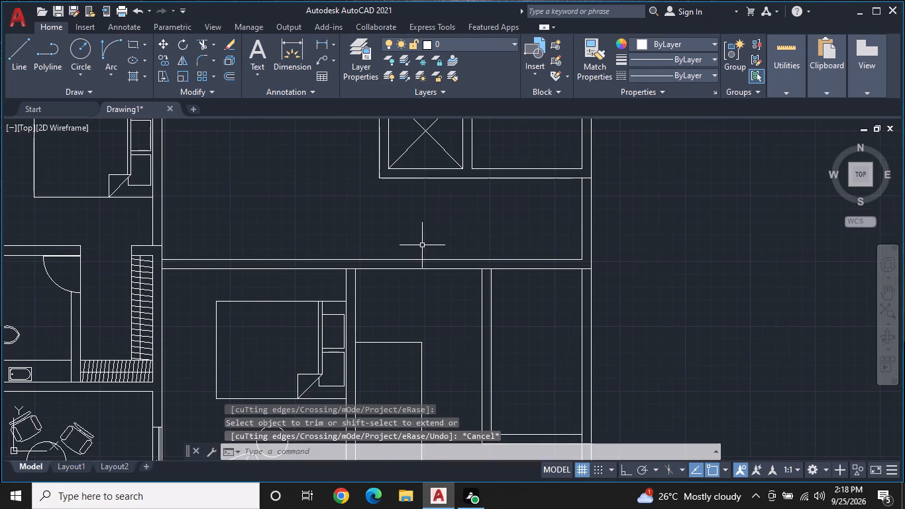
With ortho on, draw a vertical line across the corridor from below the X-marked shaft's lower-left corner to the wall below.
scroll(408, 214, up, 1)
middle_drag(408, 216, 415, 227)
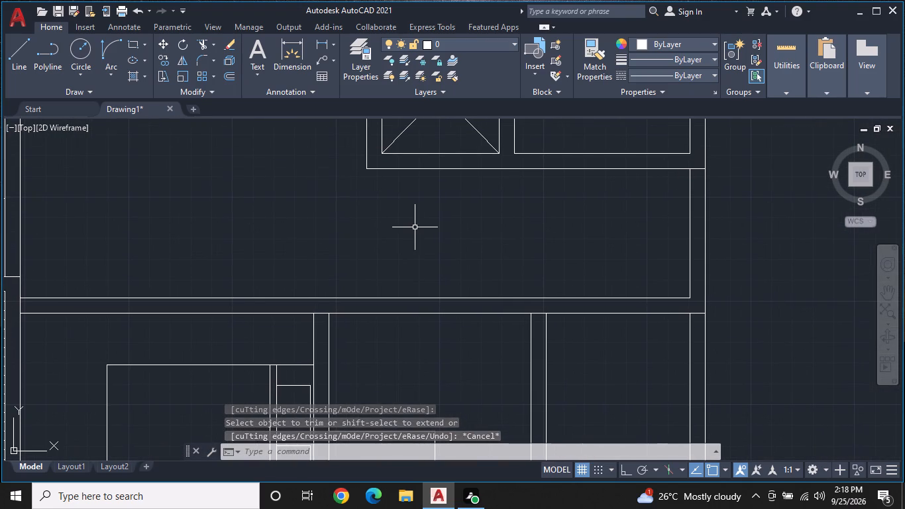
text(L)
key(space)
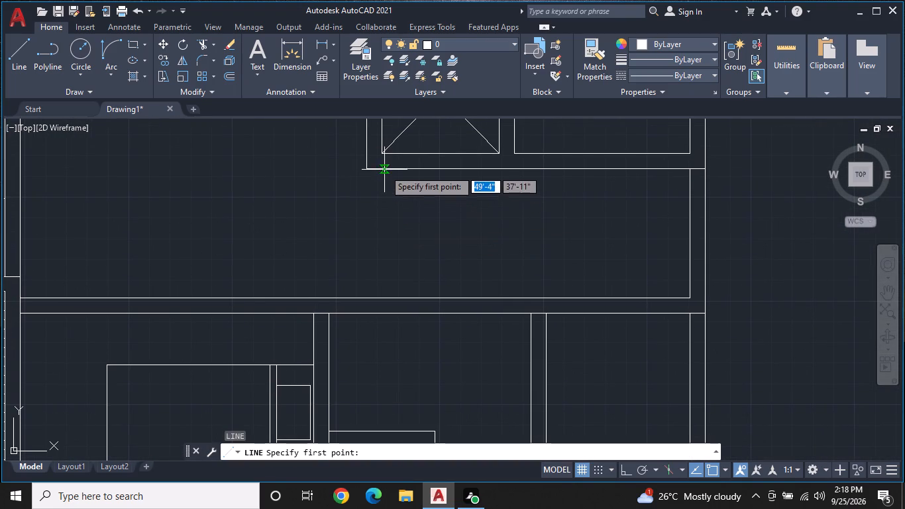
click(384, 170)
key(F8)
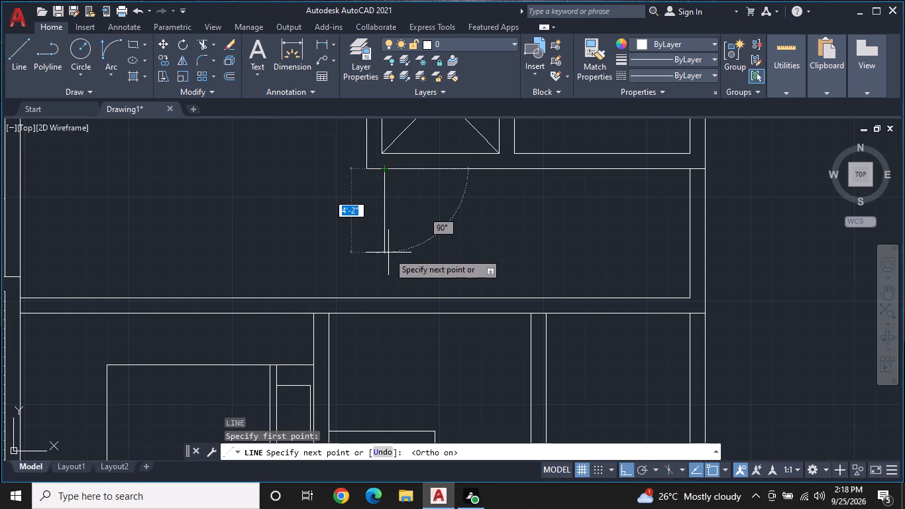
click(384, 300)
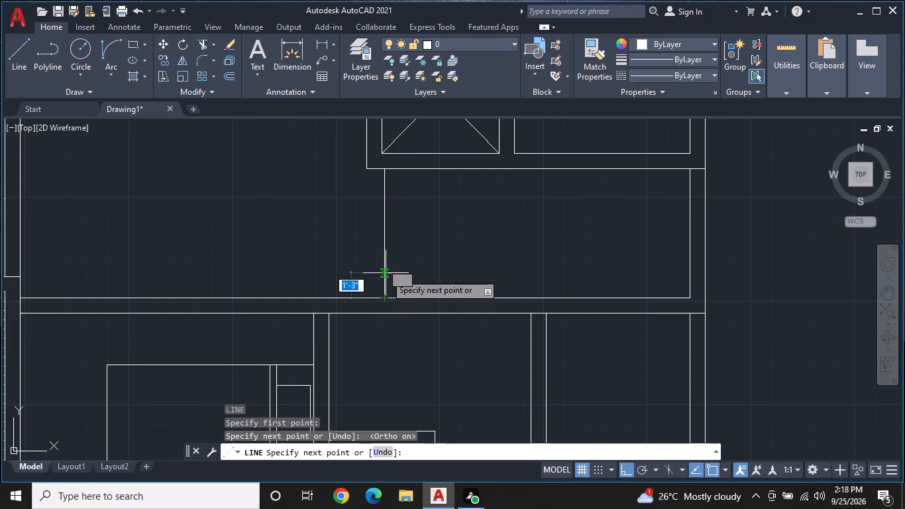
key(Escape)
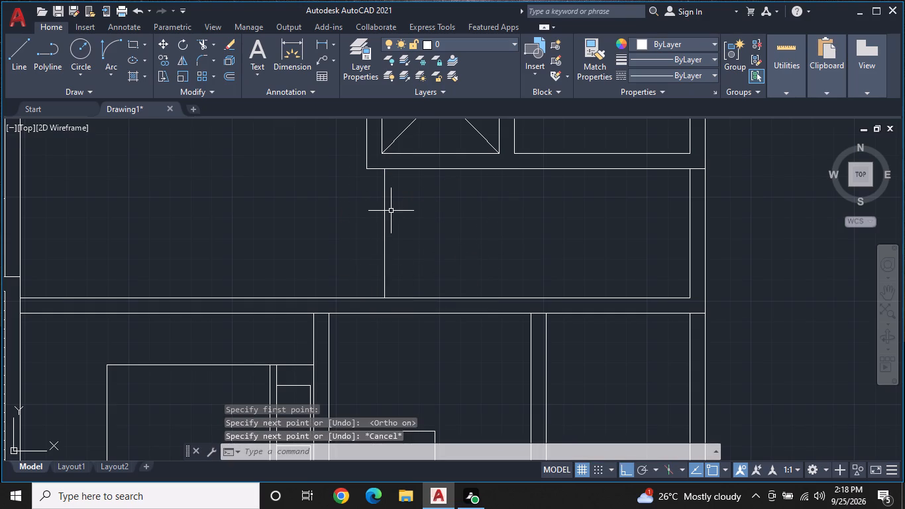
Draw a horizontal line about 11'-9" long from the vertical line's midpoint toward the outer right wall.
text(L)
key(space)
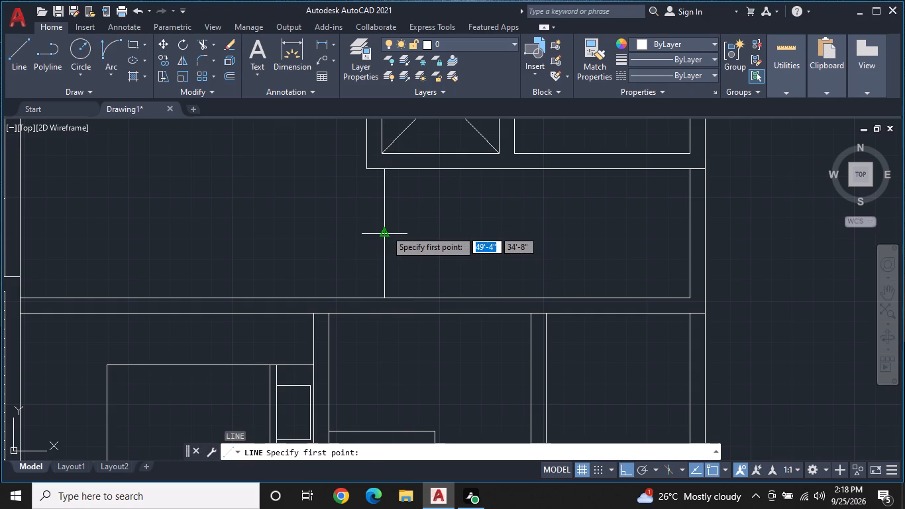
click(386, 233)
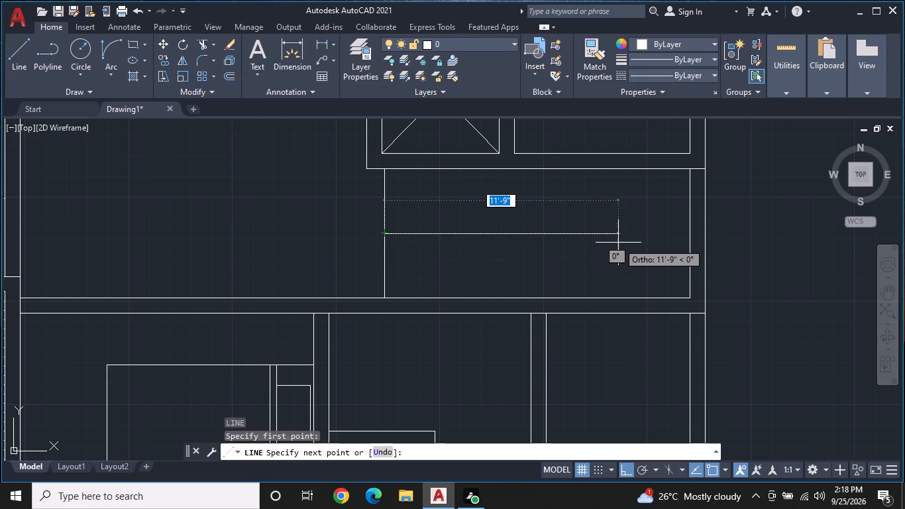
click(618, 243)
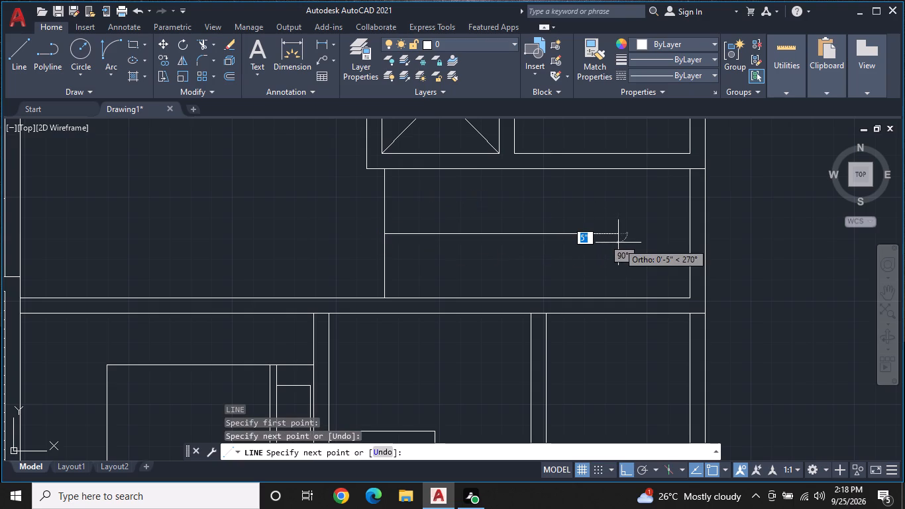
key(Escape)
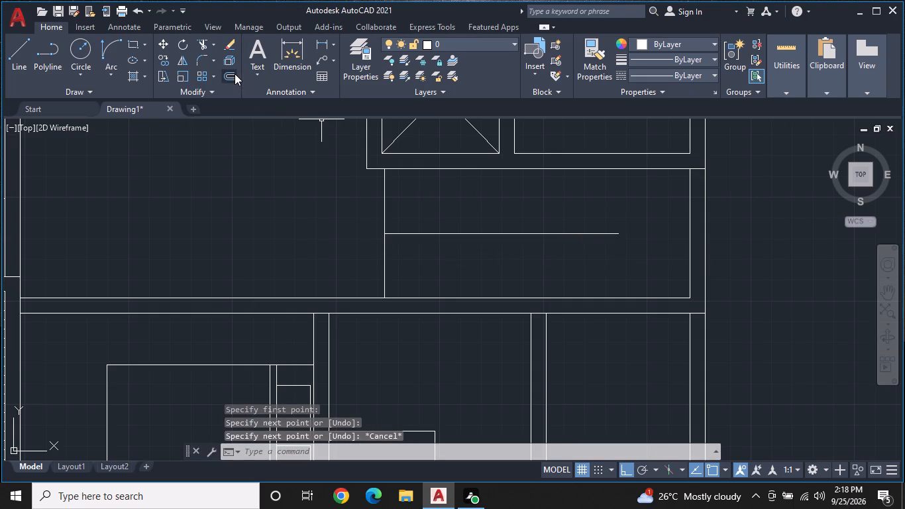
Offset the horizontal line 1" upward.
click(235, 74)
right_click(482, 214)
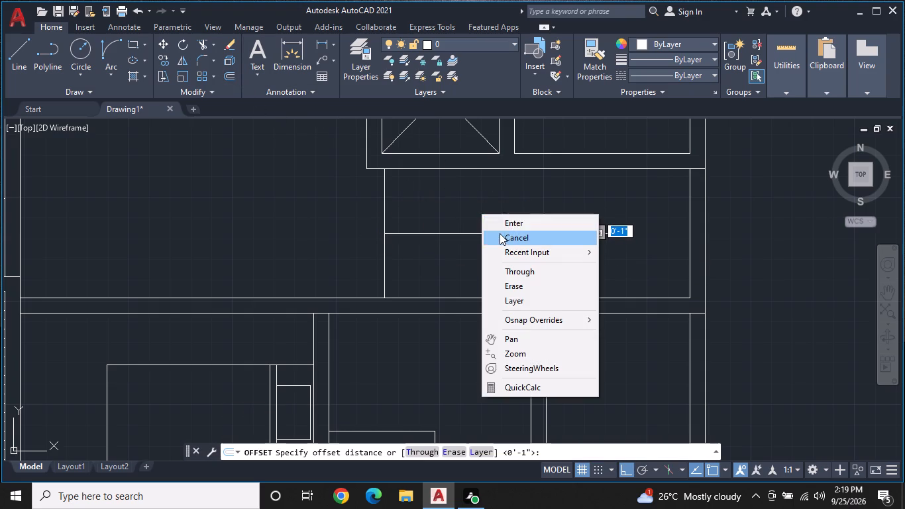
click(501, 225)
click(497, 233)
click(502, 211)
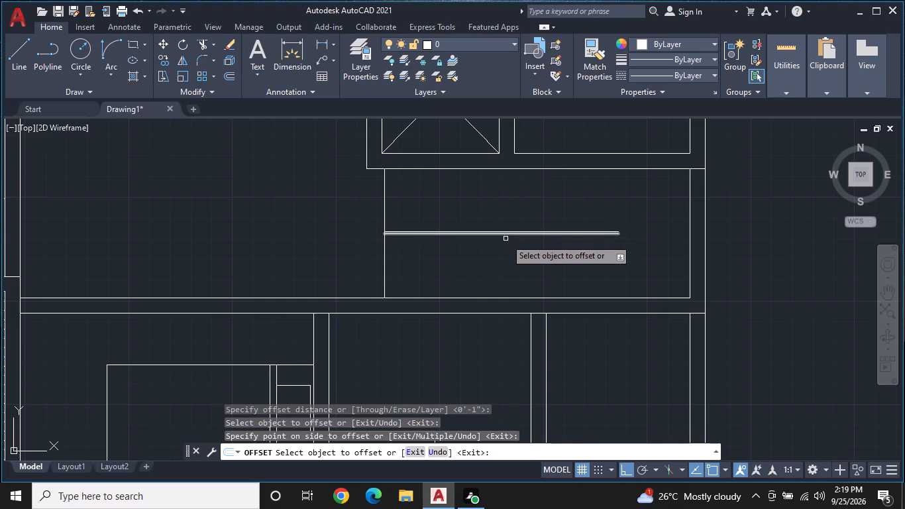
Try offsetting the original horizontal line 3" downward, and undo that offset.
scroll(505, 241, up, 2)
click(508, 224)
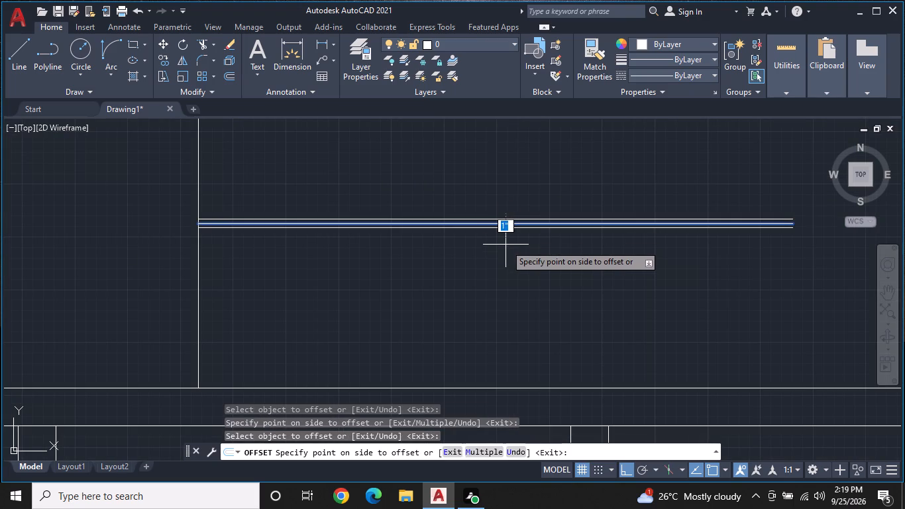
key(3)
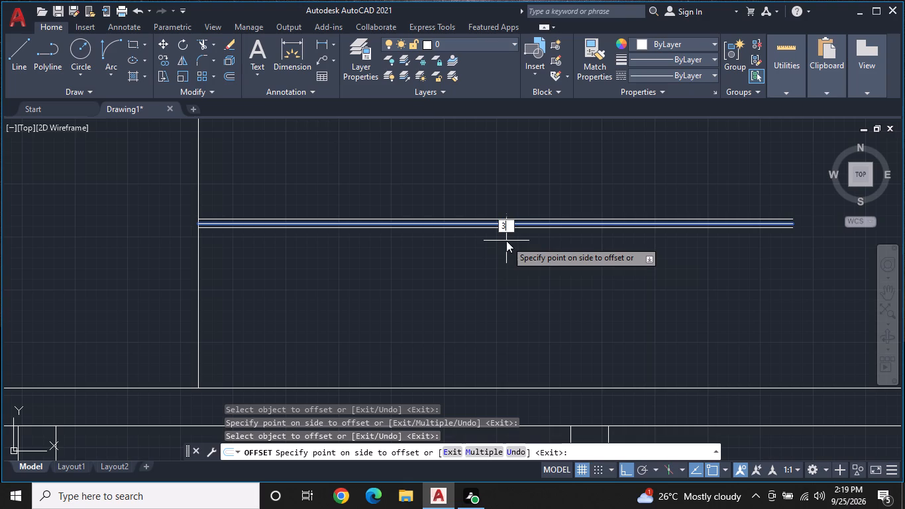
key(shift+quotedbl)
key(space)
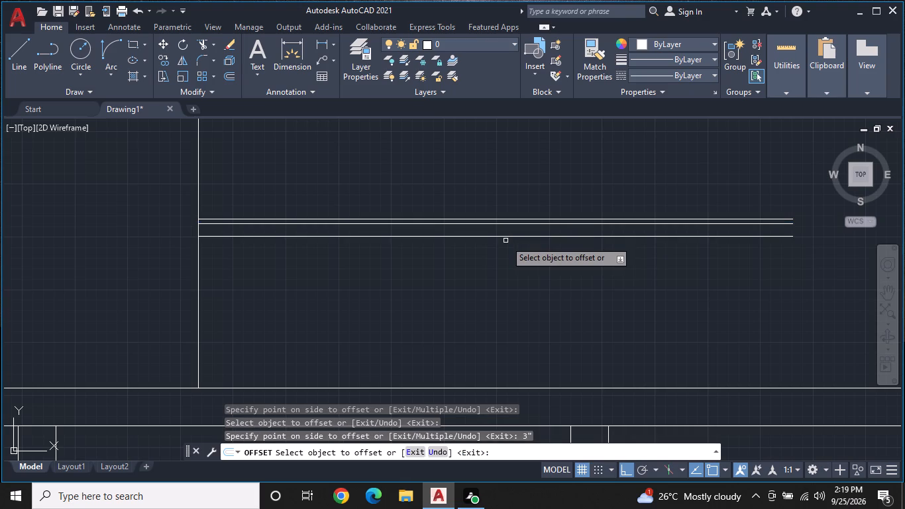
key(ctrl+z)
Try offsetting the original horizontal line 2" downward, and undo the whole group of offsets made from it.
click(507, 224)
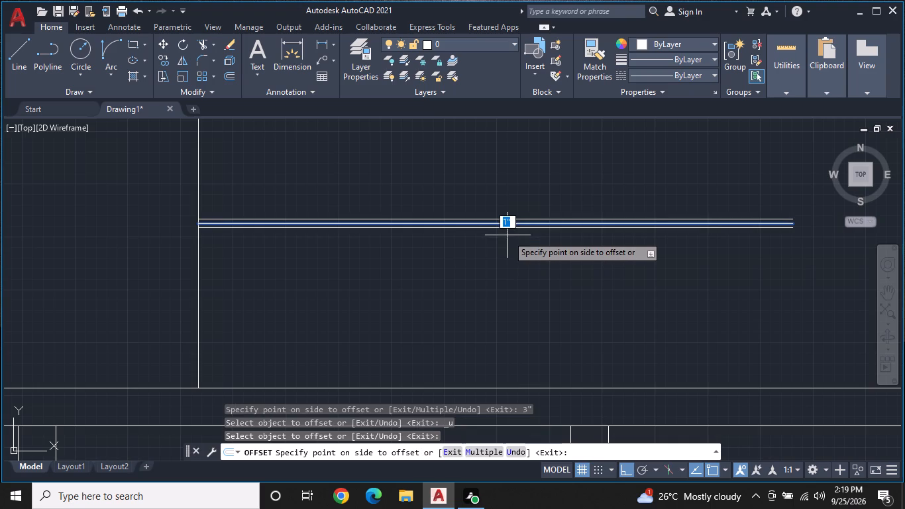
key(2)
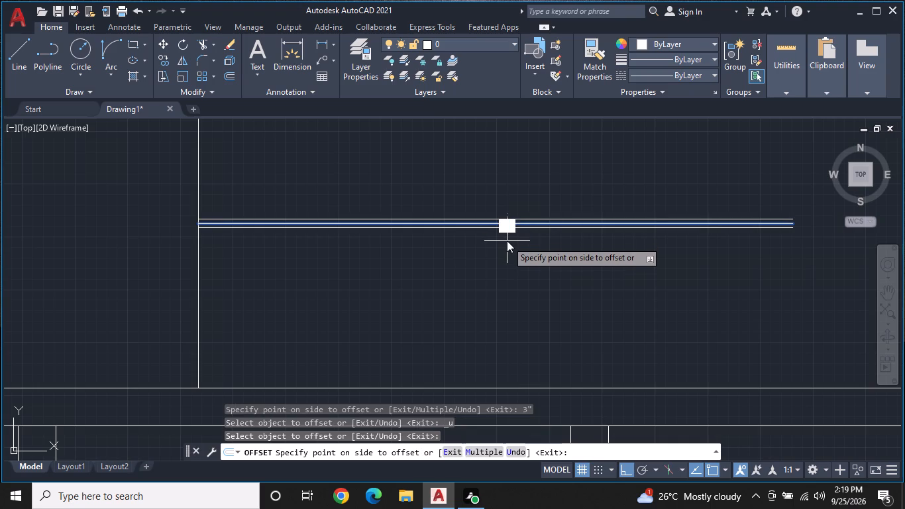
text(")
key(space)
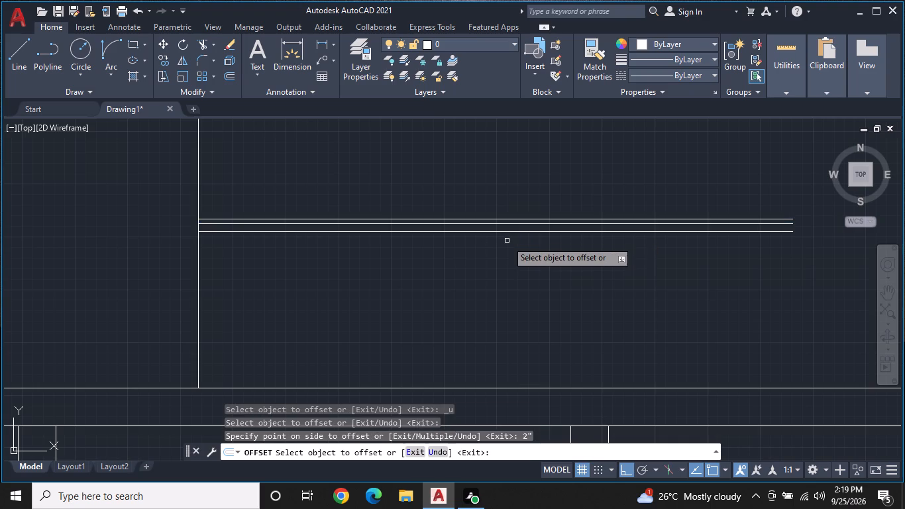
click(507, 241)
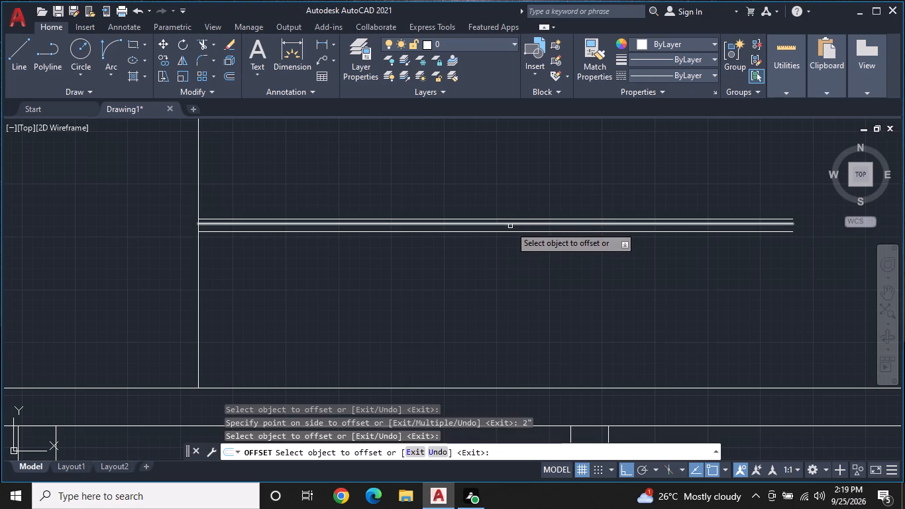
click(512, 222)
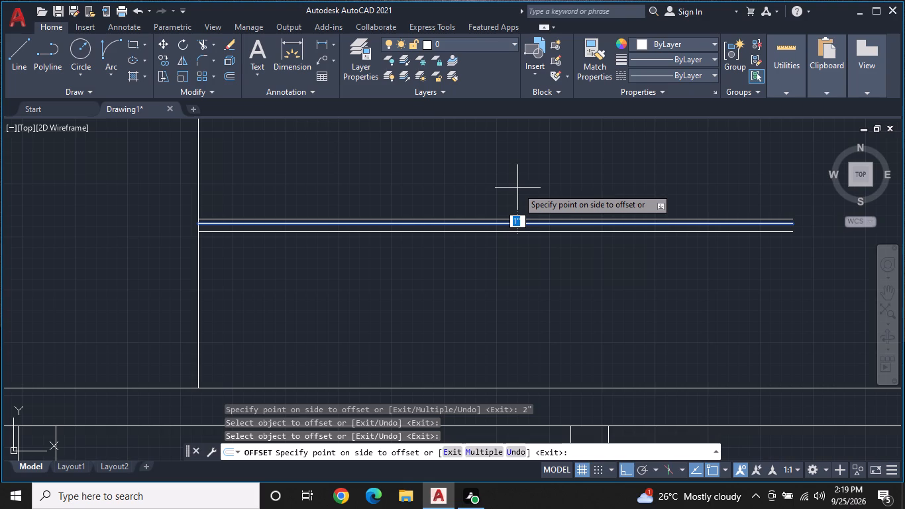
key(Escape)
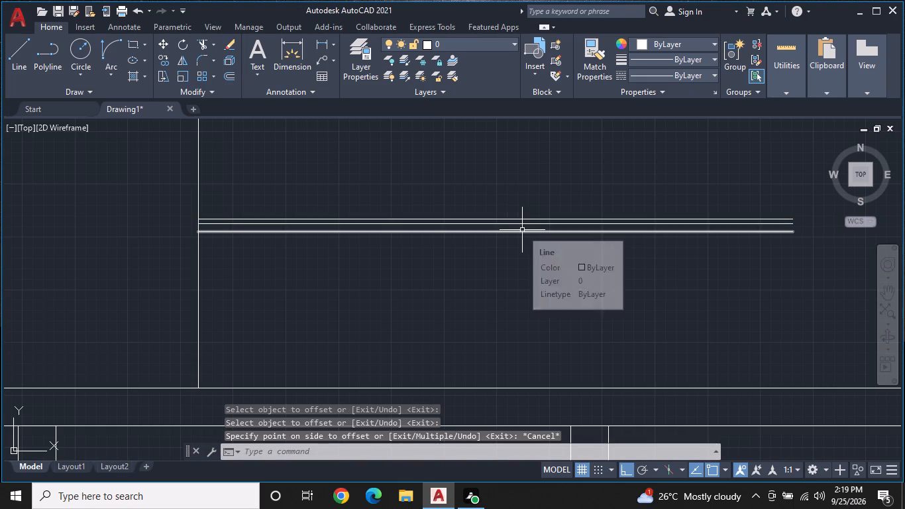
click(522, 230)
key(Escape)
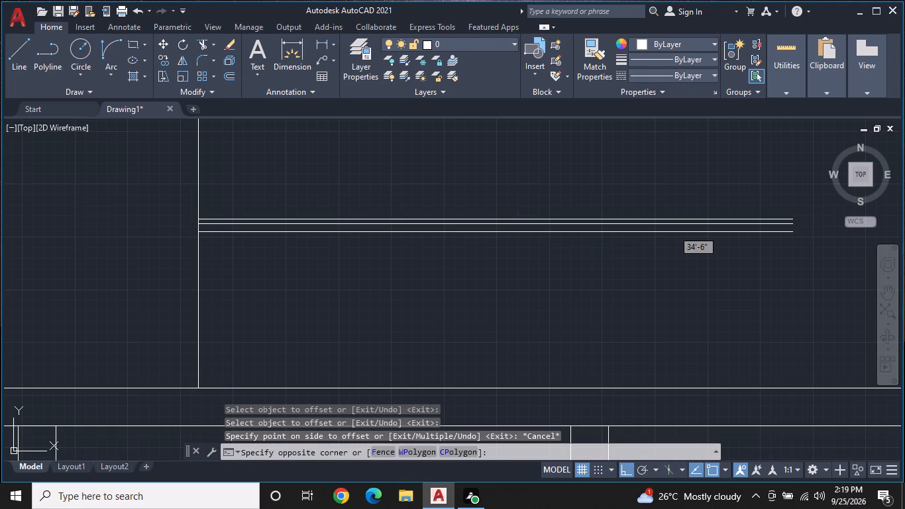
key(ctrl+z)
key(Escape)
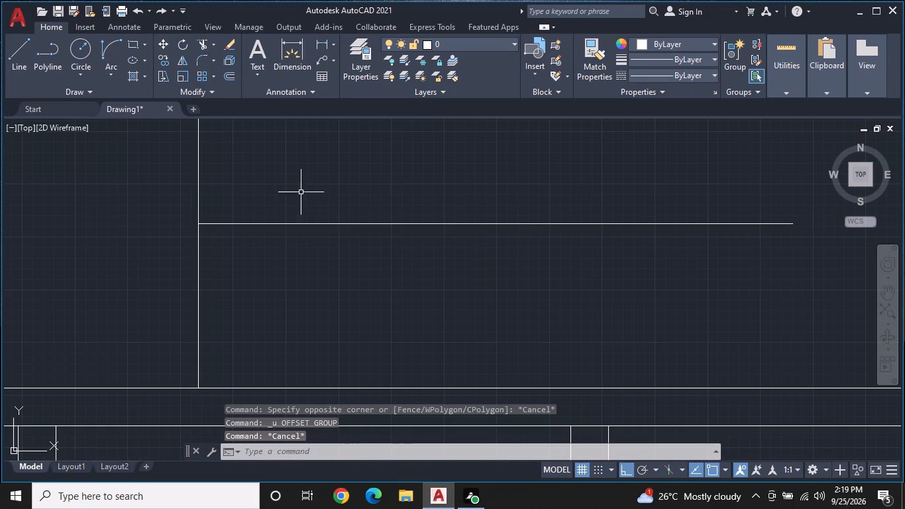
Offset the horizontal line 1" upward and 1" downward.
click(235, 72)
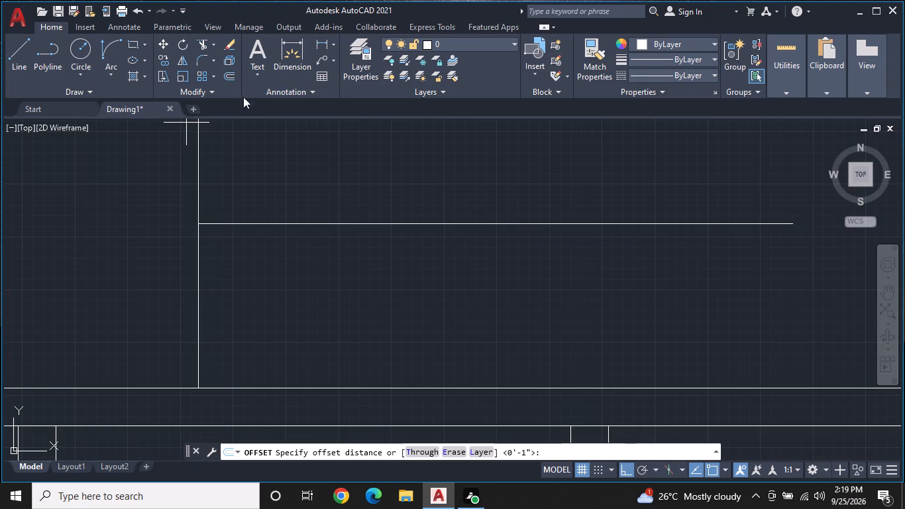
right_click(370, 143)
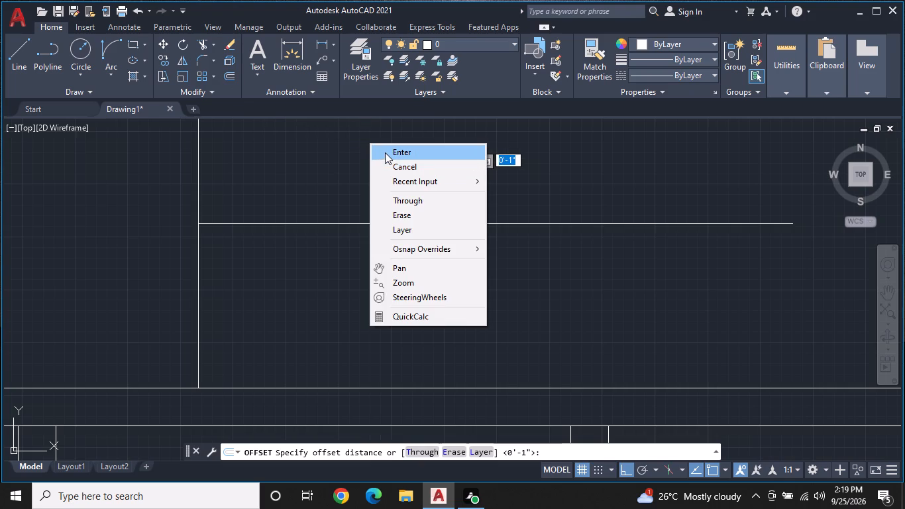
click(386, 151)
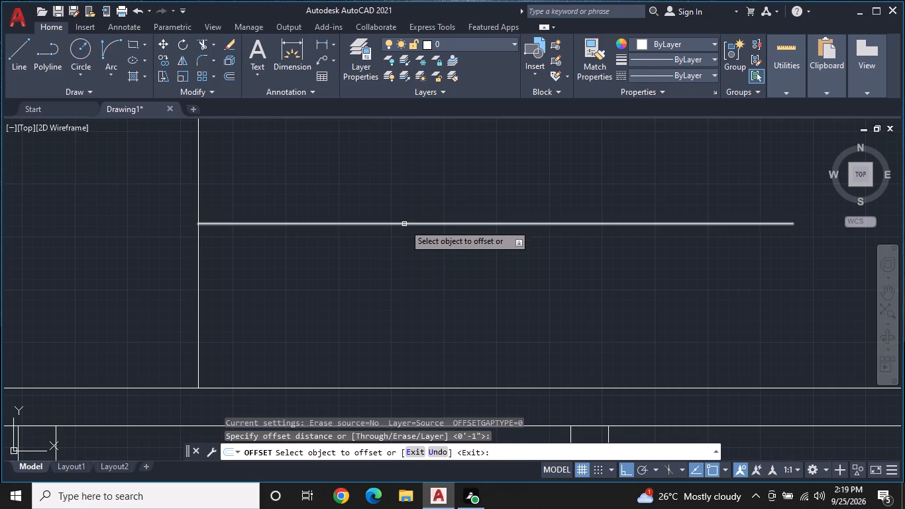
click(404, 224)
click(409, 184)
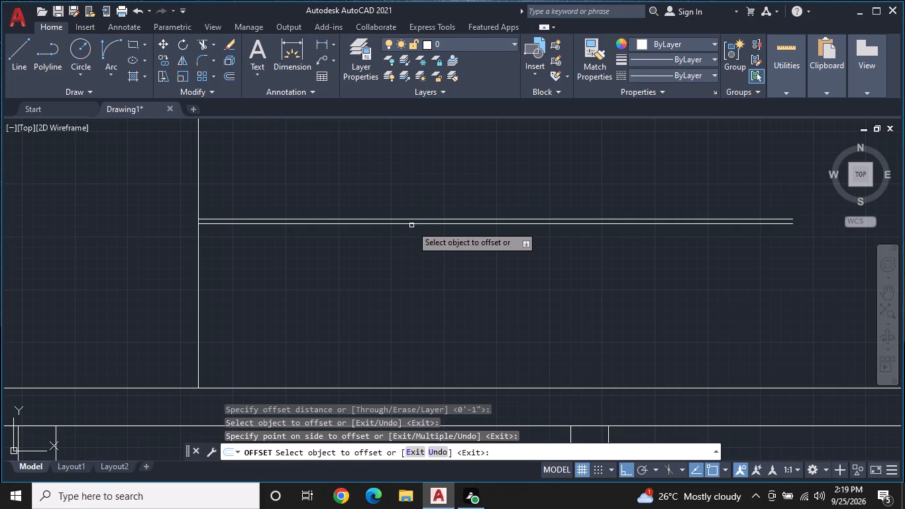
drag(411, 225, 413, 219)
click(418, 249)
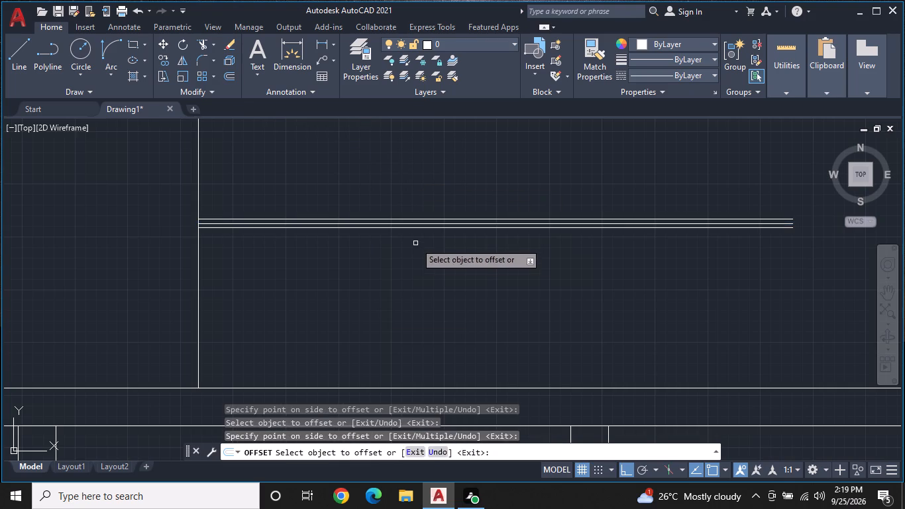
key(Escape)
Erase the original middle line between the two offset lines.
scroll(415, 234, up, 2)
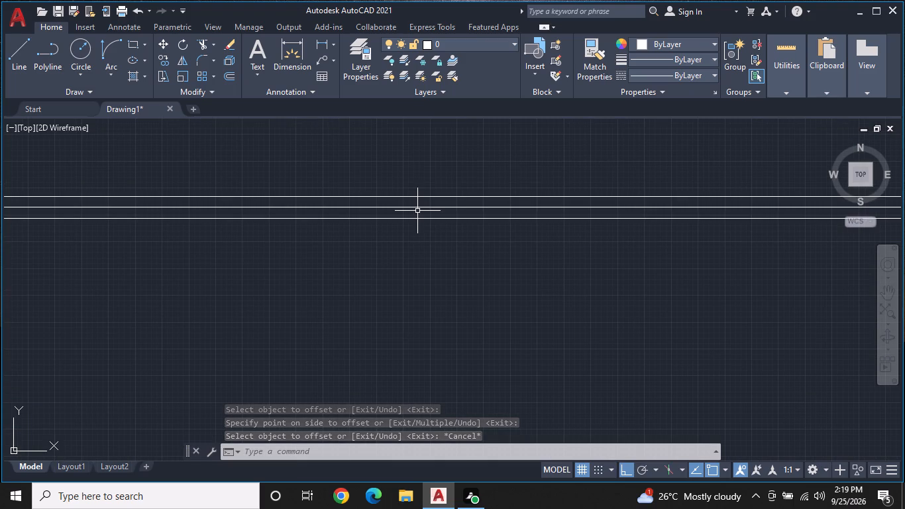
click(418, 205)
click(417, 208)
right_click(416, 208)
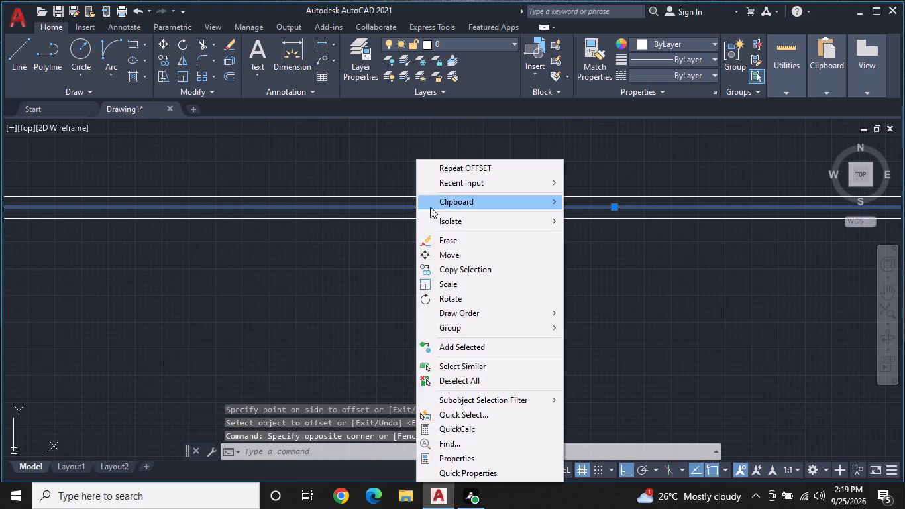
click(447, 239)
Close the open right end of the two parallel lines with a short vertical line.
scroll(447, 239, down, 3)
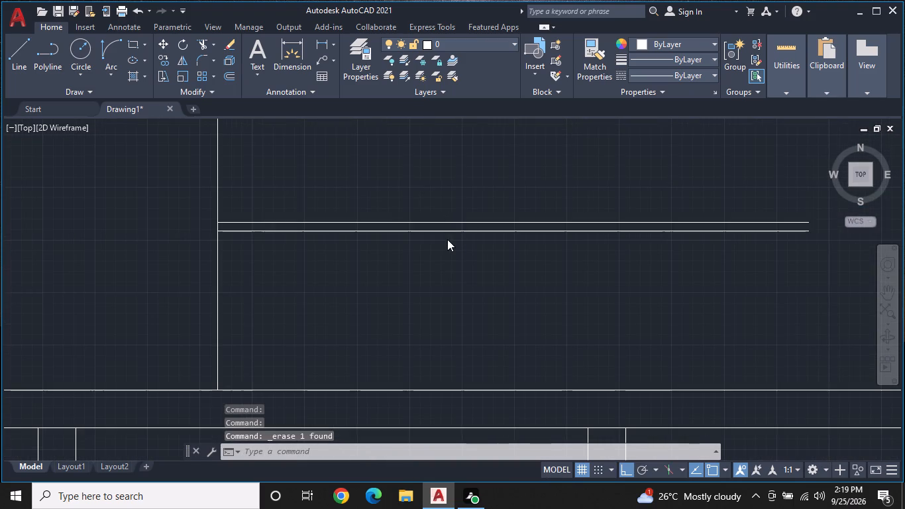
scroll(447, 239, up, 1)
middle_drag(629, 282, 339, 292)
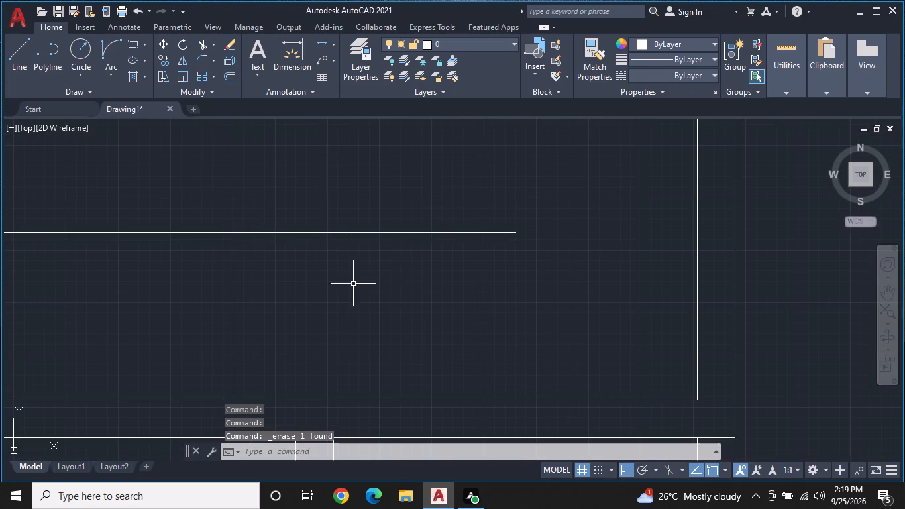
text(L)
key(space)
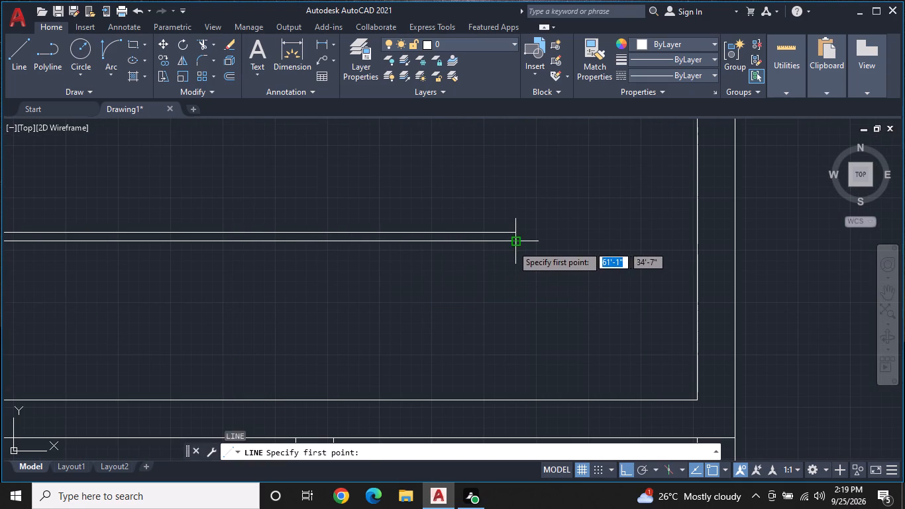
click(512, 245)
click(514, 229)
key(Escape)
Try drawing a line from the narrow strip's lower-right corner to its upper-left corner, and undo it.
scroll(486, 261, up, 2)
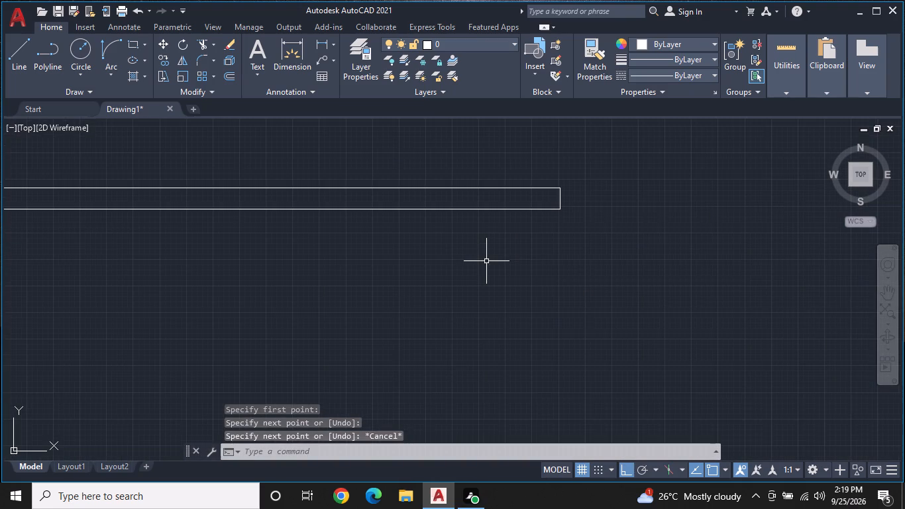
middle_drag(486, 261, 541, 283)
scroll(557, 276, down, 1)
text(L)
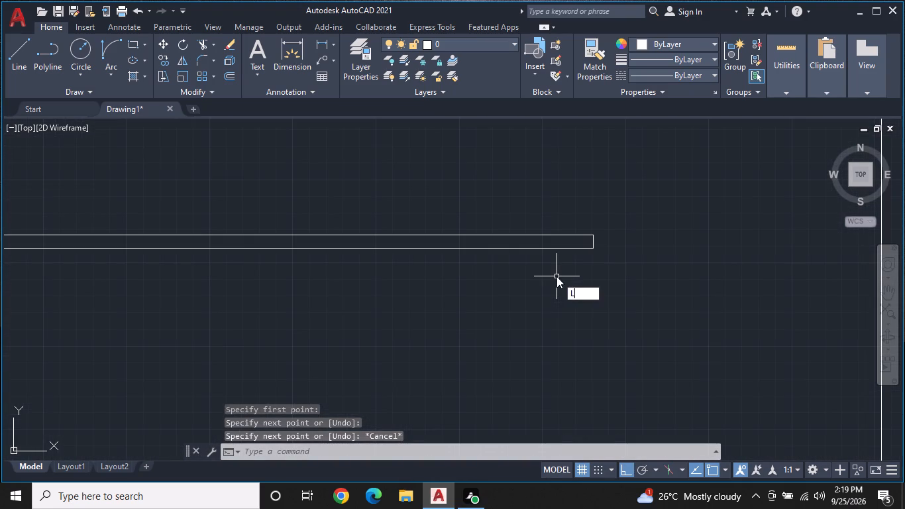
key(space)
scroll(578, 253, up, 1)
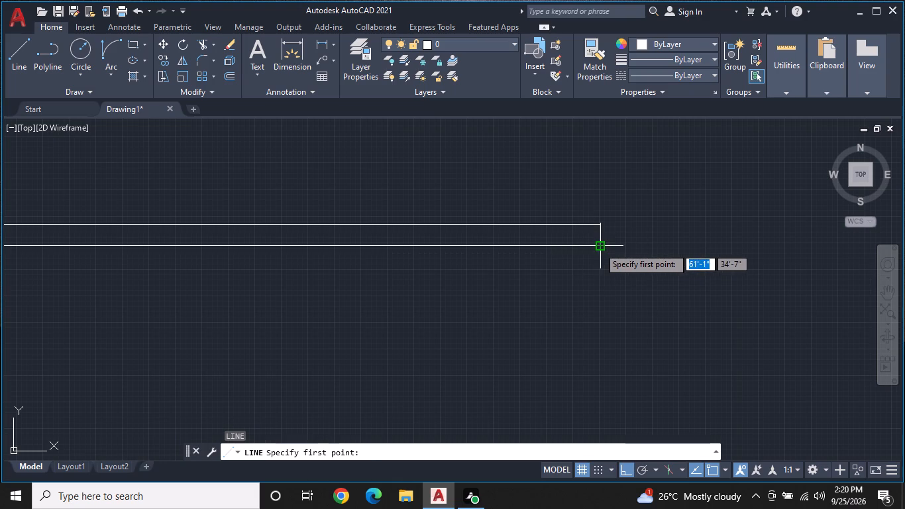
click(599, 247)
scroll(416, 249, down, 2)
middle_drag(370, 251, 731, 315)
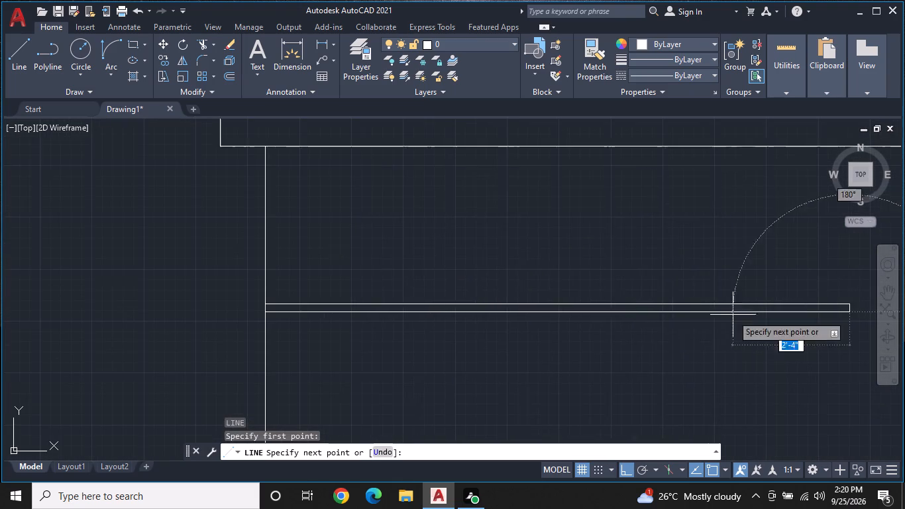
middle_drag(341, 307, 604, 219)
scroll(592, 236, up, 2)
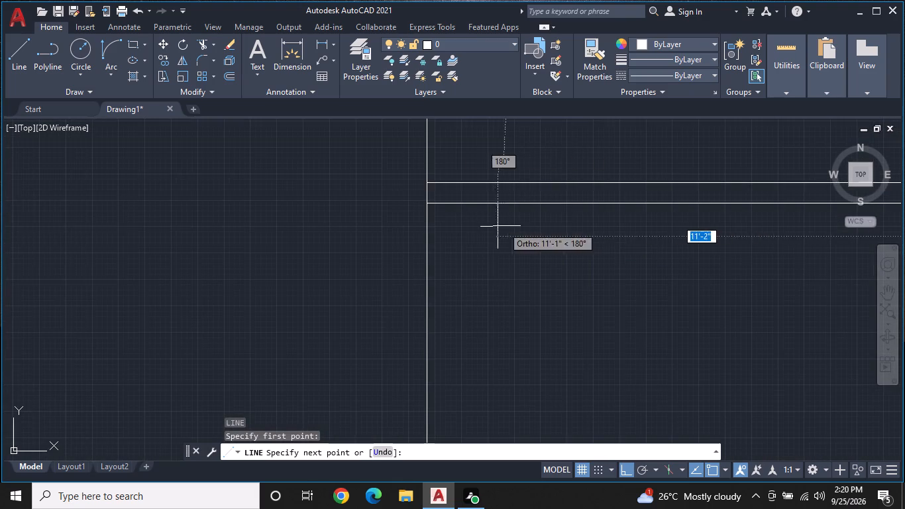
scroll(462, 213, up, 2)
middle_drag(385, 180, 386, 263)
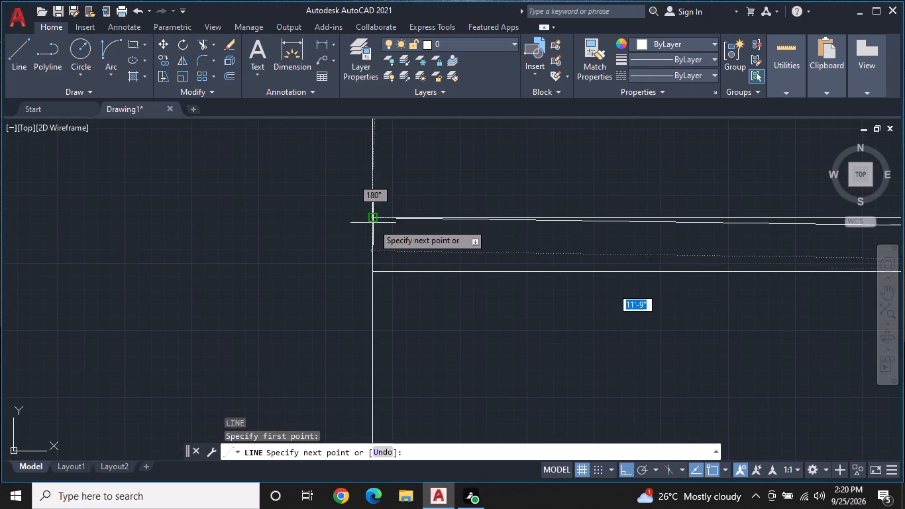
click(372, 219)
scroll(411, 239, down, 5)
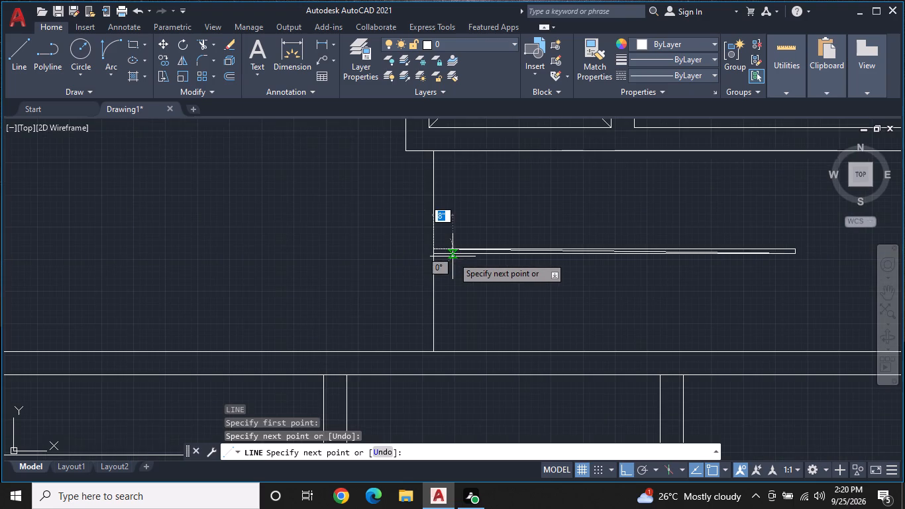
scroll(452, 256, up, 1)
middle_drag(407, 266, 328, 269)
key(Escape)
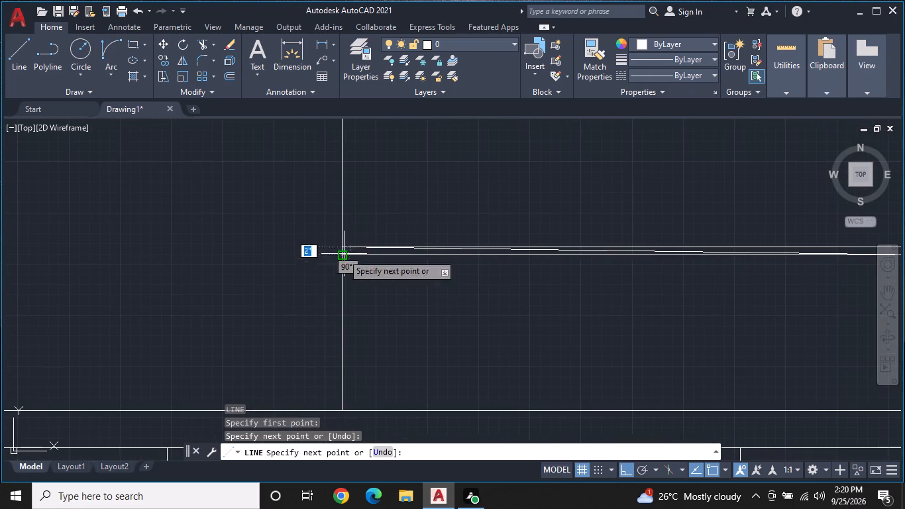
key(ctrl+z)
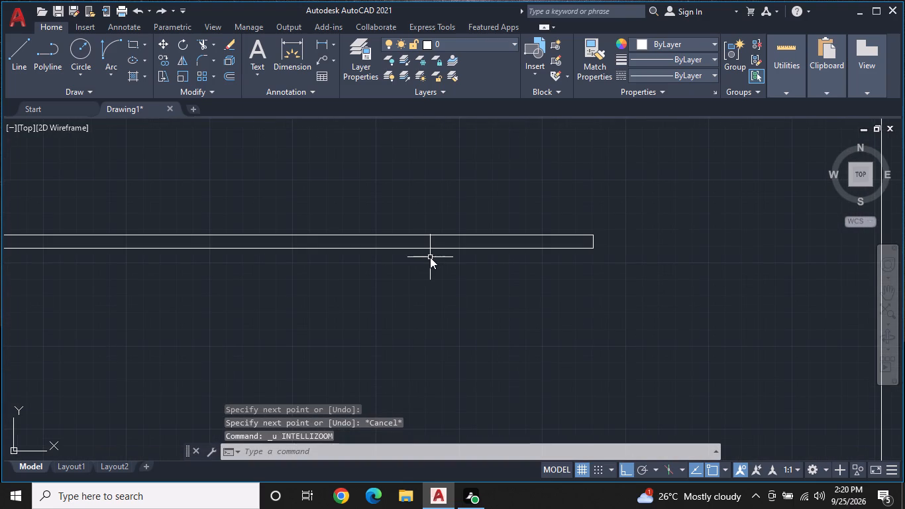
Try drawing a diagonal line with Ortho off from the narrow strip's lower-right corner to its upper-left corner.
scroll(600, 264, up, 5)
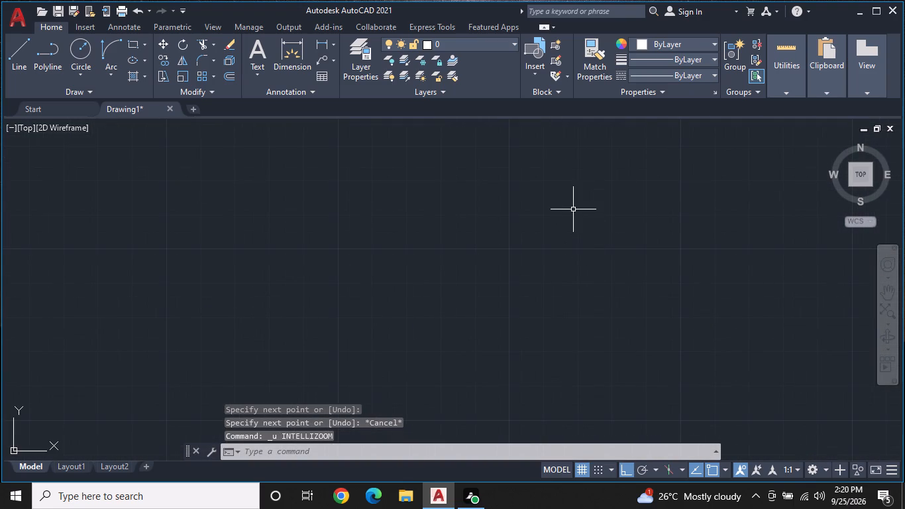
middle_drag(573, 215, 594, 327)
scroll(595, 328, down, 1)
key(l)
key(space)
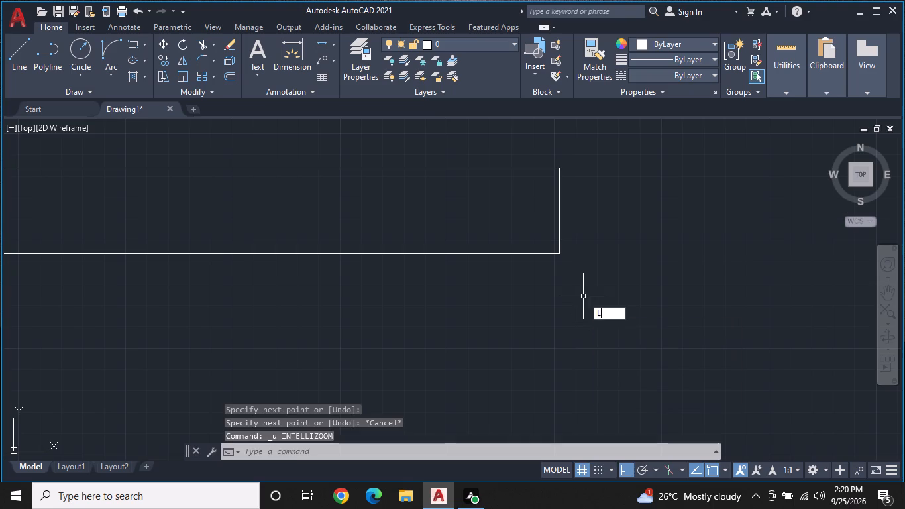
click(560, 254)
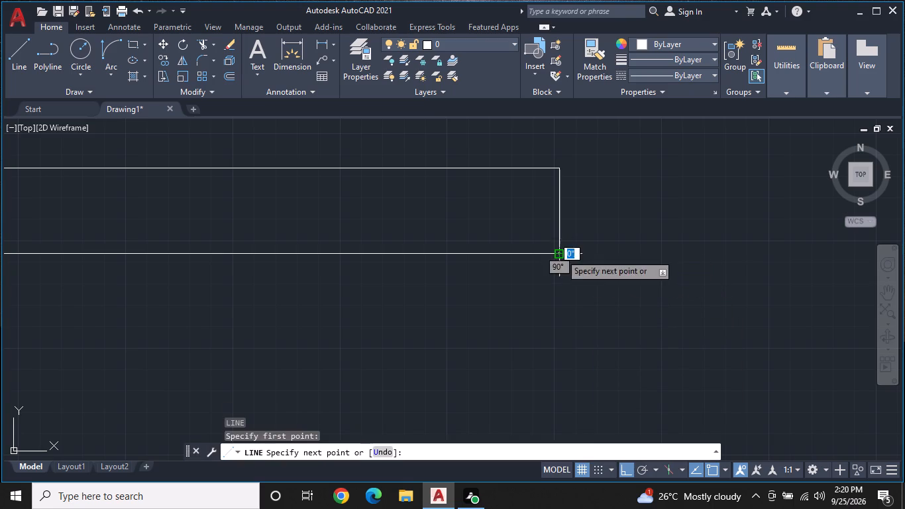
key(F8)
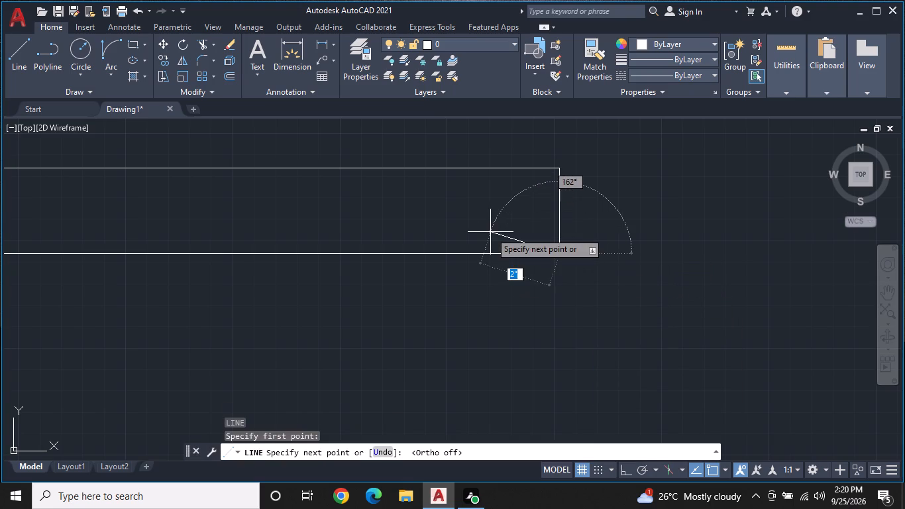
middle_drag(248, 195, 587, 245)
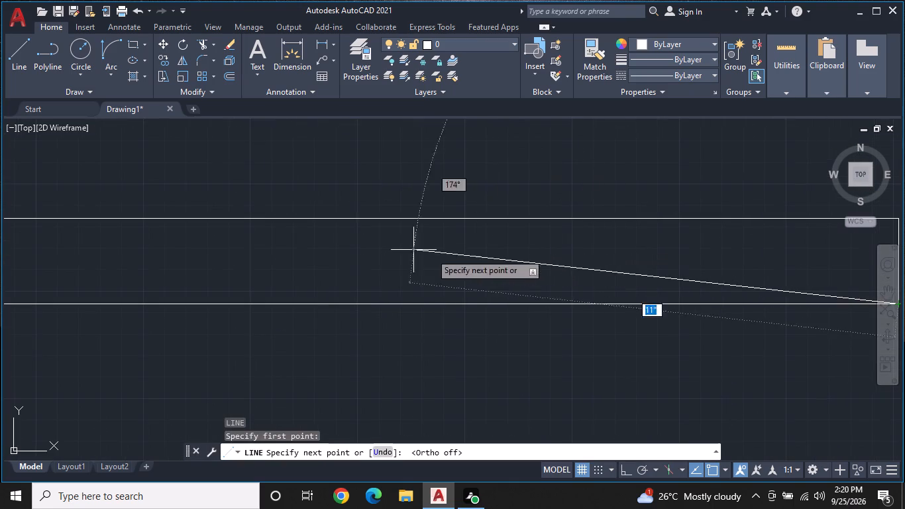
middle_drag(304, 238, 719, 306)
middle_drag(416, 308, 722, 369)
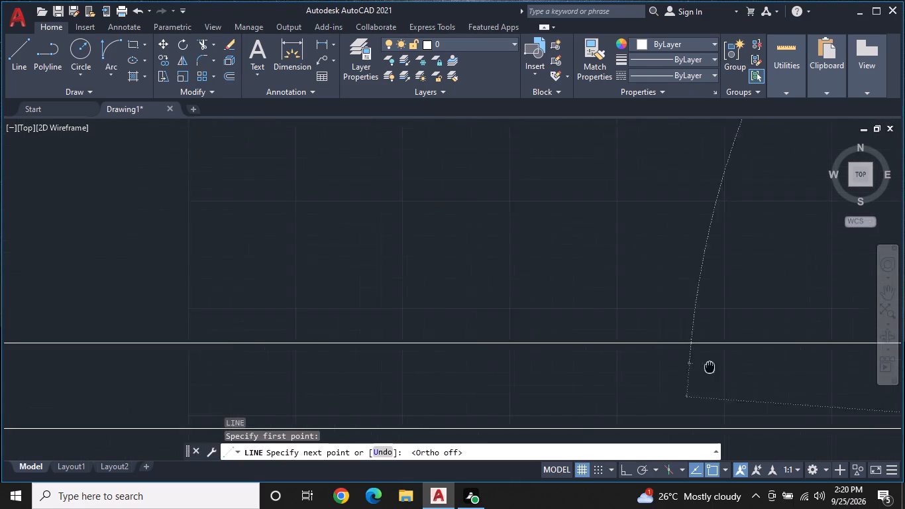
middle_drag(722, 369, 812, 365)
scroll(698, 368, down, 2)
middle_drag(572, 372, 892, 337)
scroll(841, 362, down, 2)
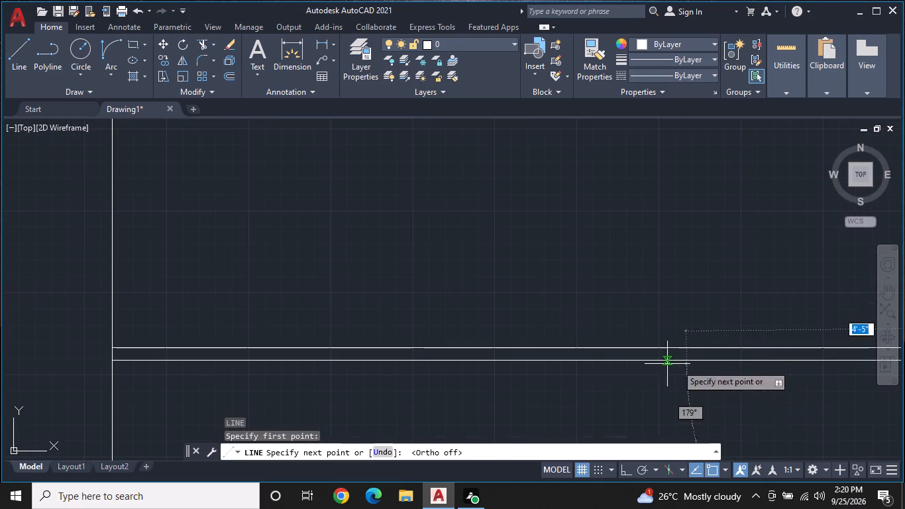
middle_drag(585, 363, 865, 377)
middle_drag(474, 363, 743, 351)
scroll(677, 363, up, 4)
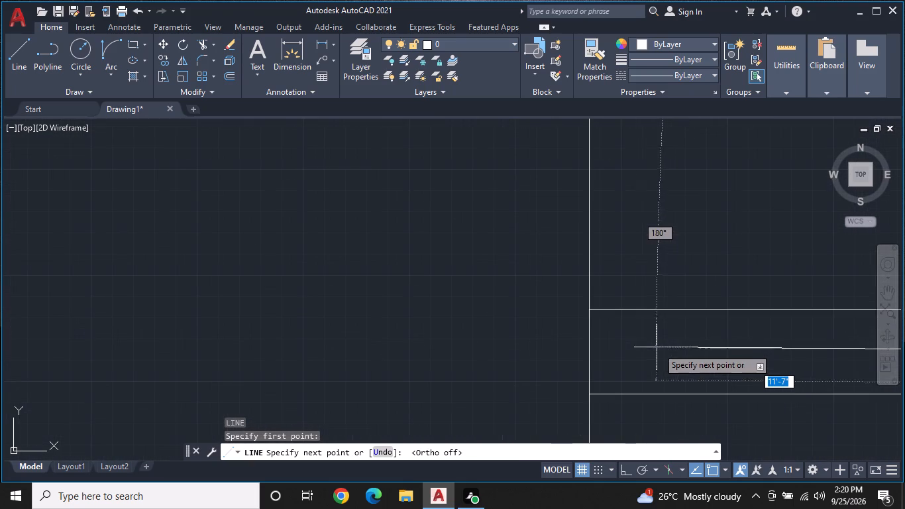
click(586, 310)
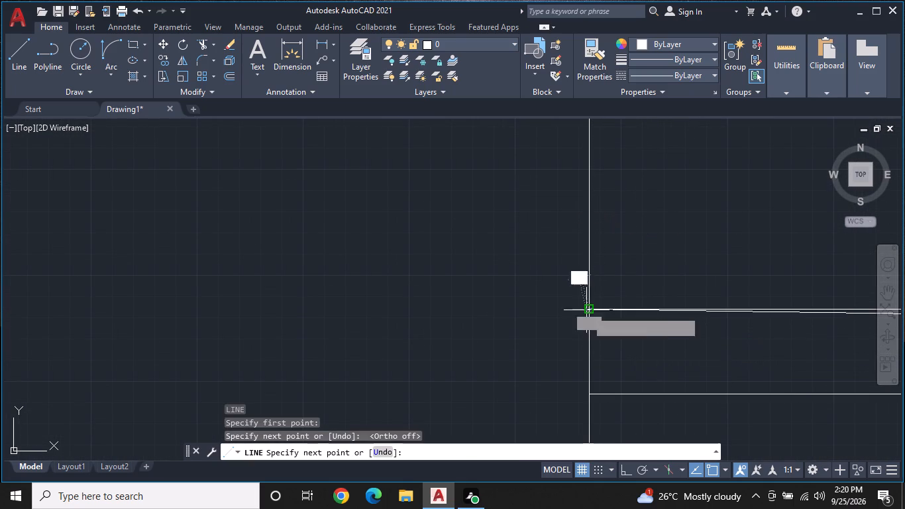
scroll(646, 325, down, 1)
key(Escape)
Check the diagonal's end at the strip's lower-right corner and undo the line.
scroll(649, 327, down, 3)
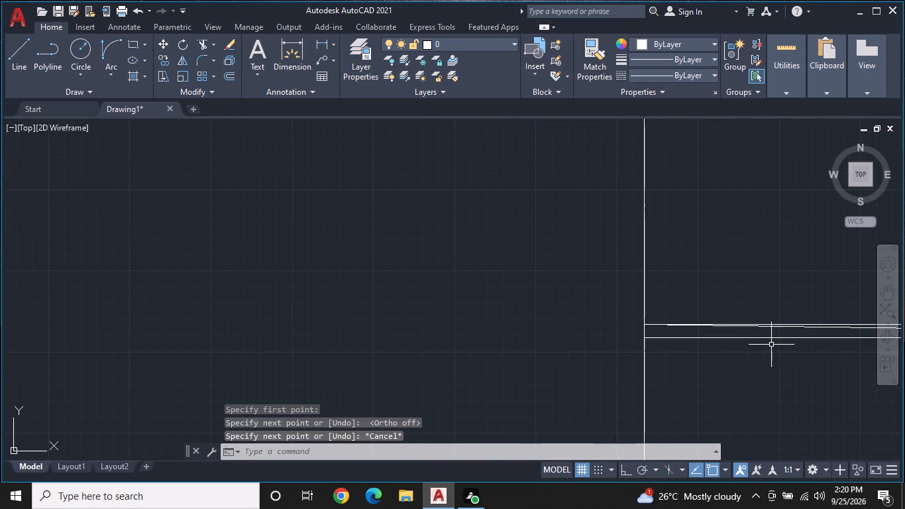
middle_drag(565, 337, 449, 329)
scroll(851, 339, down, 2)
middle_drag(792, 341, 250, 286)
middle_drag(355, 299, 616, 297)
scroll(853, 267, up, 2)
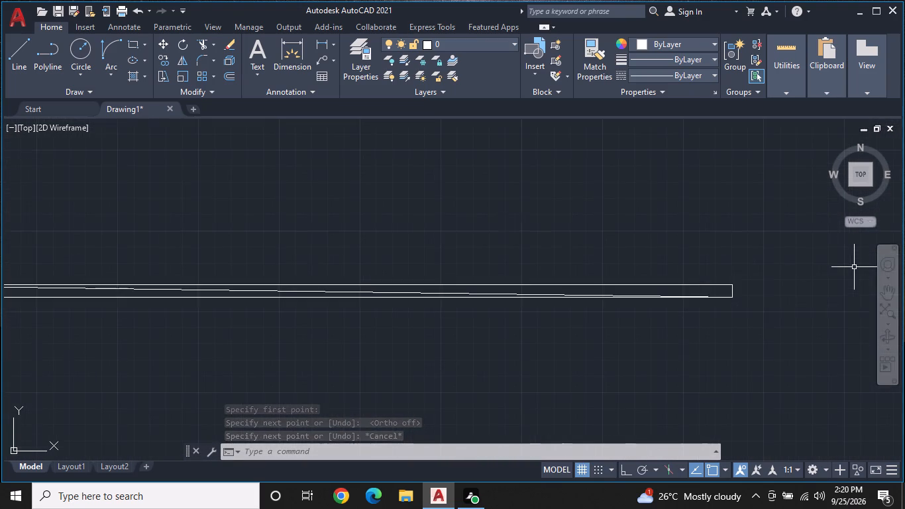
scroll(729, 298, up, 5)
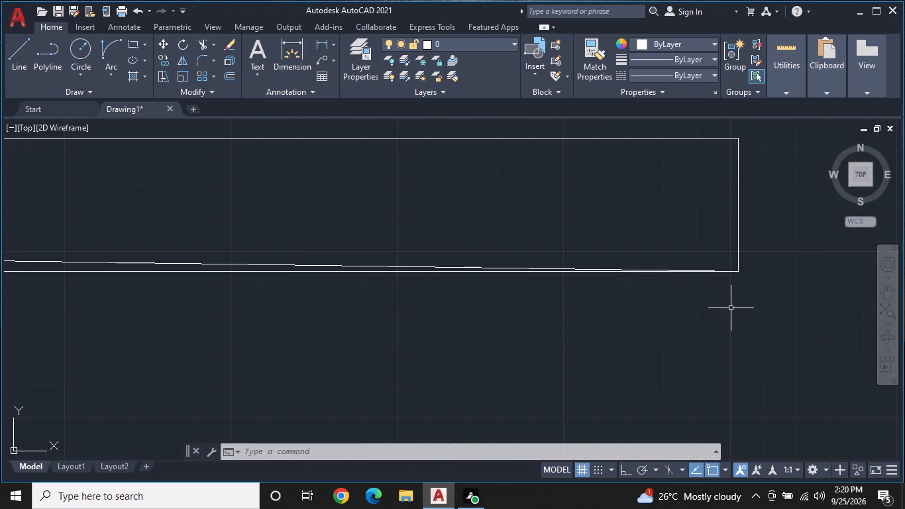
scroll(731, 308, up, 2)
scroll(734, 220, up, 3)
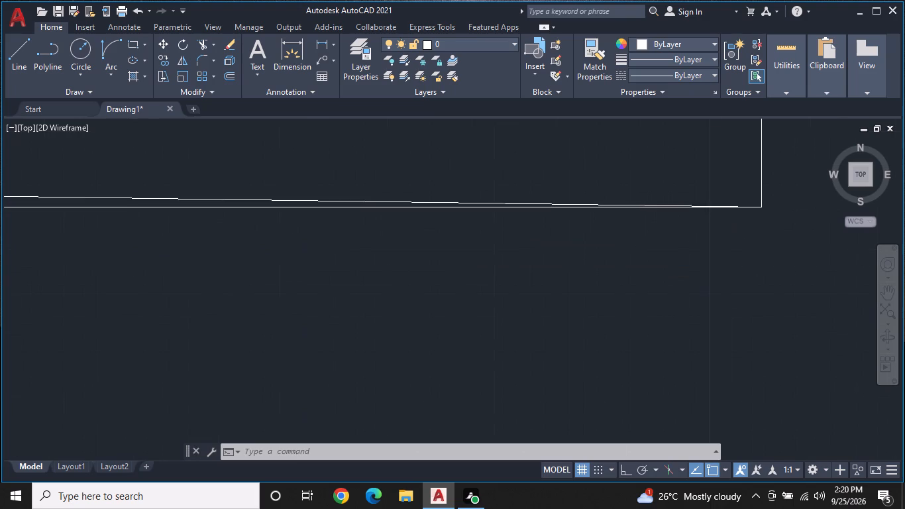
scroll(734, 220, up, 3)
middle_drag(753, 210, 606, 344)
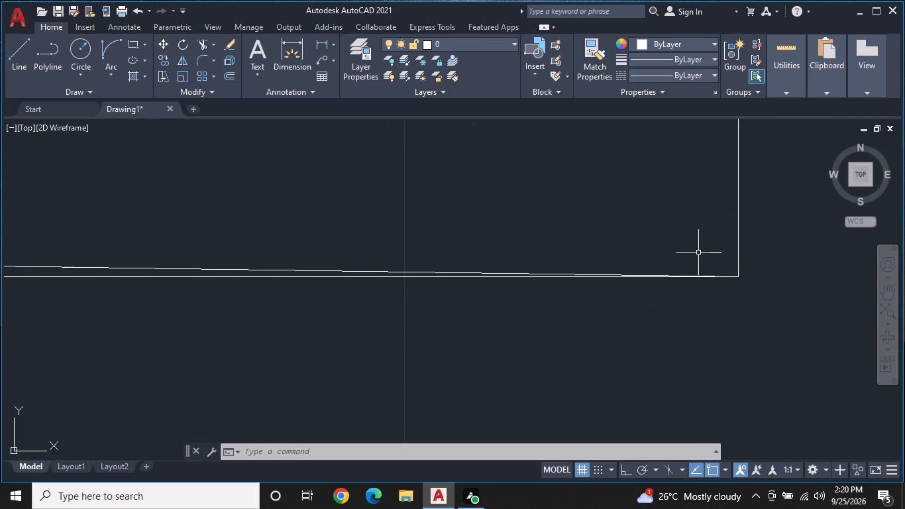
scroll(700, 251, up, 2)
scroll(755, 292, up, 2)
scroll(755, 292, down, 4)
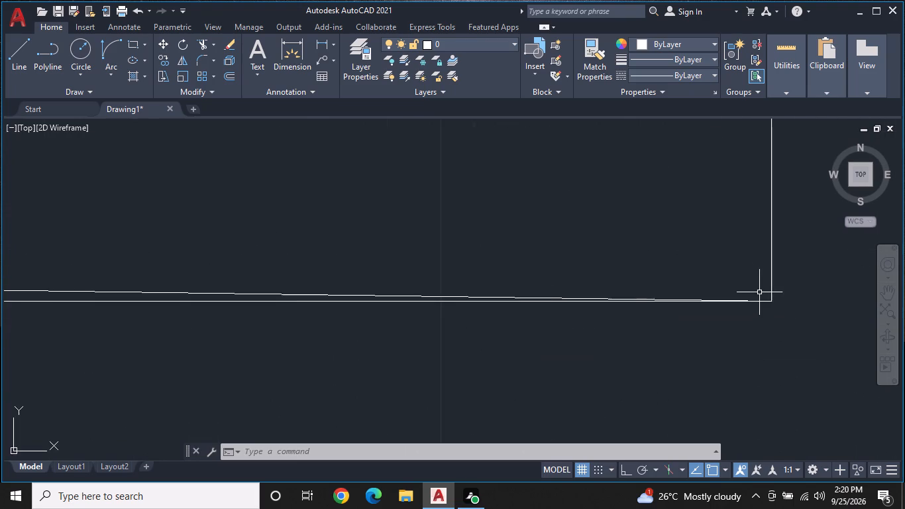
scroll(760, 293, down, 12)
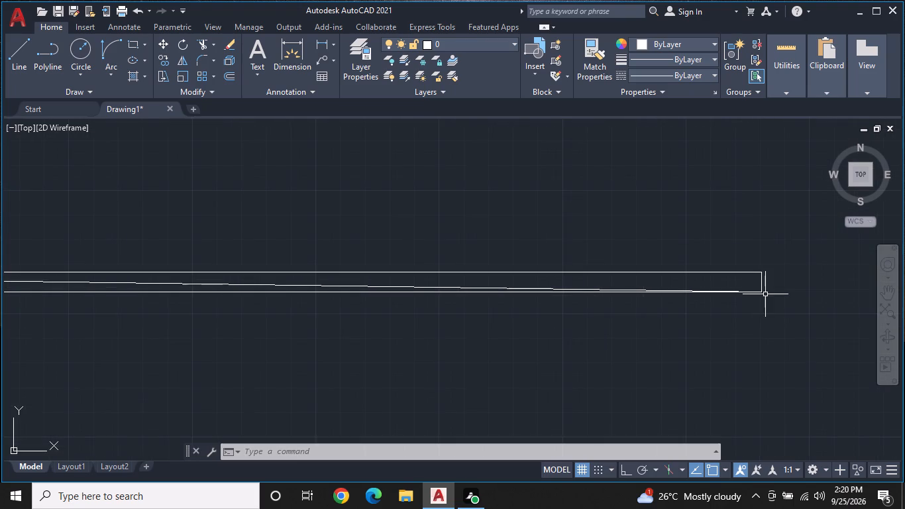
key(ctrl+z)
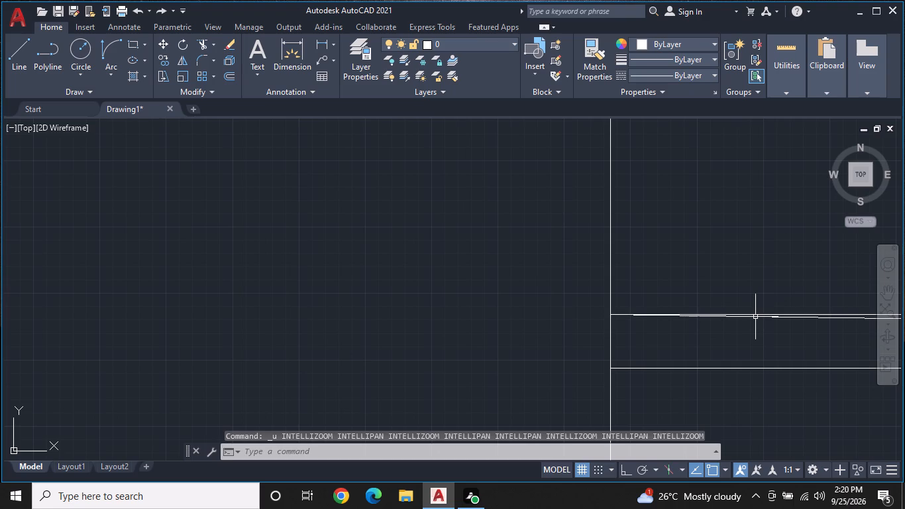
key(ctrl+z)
Draw a diagonal line with Ortho off from the narrow strip's exact lower-right corner to its upper-left corner.
scroll(543, 243, up, 4)
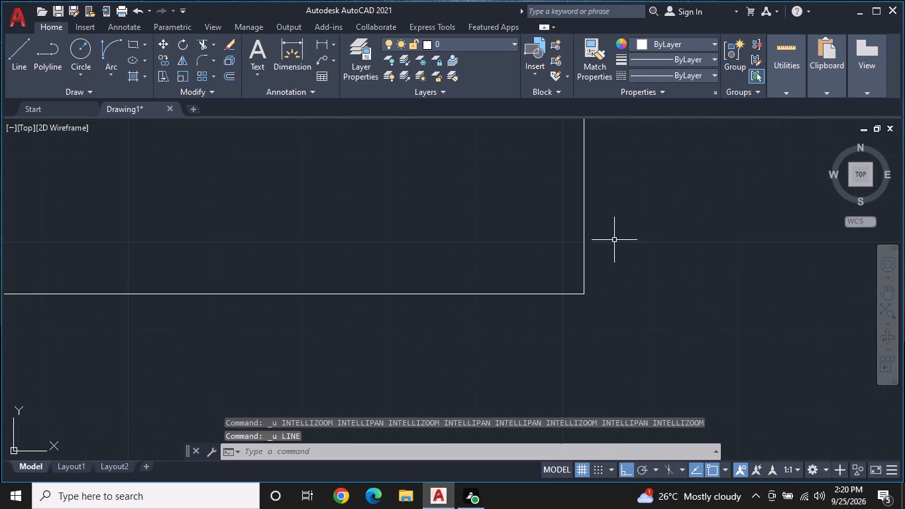
scroll(625, 253, up, 2)
middle_drag(604, 309, 666, 274)
scroll(604, 309, up, 1)
text(L)
key(space)
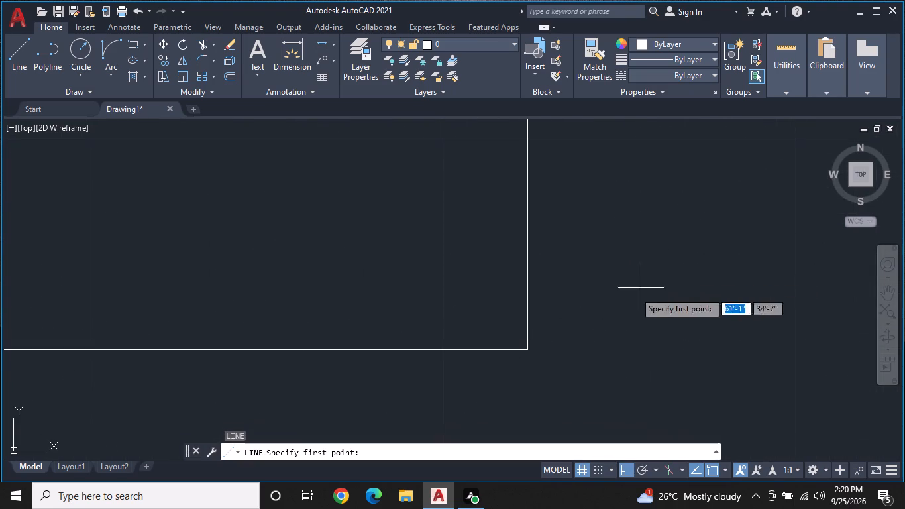
scroll(588, 319, up, 1)
middle_drag(597, 311, 745, 181)
scroll(637, 236, up, 2)
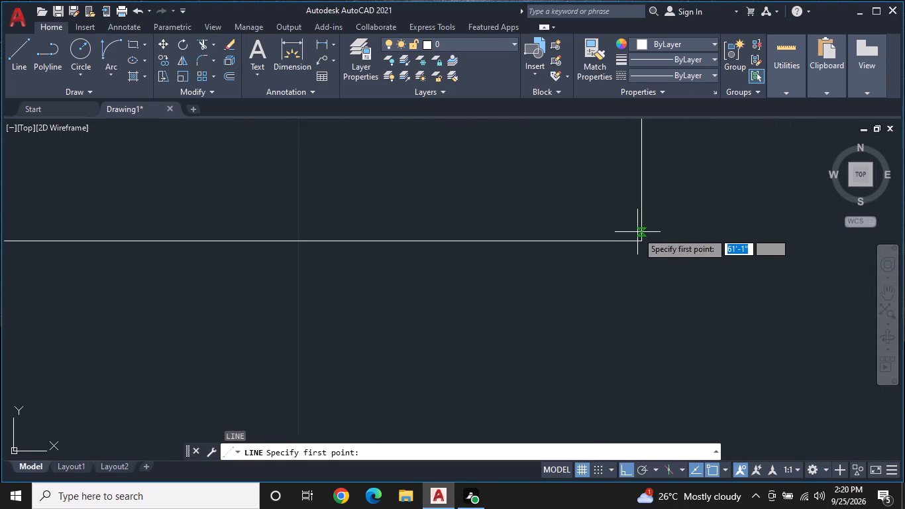
scroll(659, 210, up, 3)
middle_drag(634, 254, 771, 158)
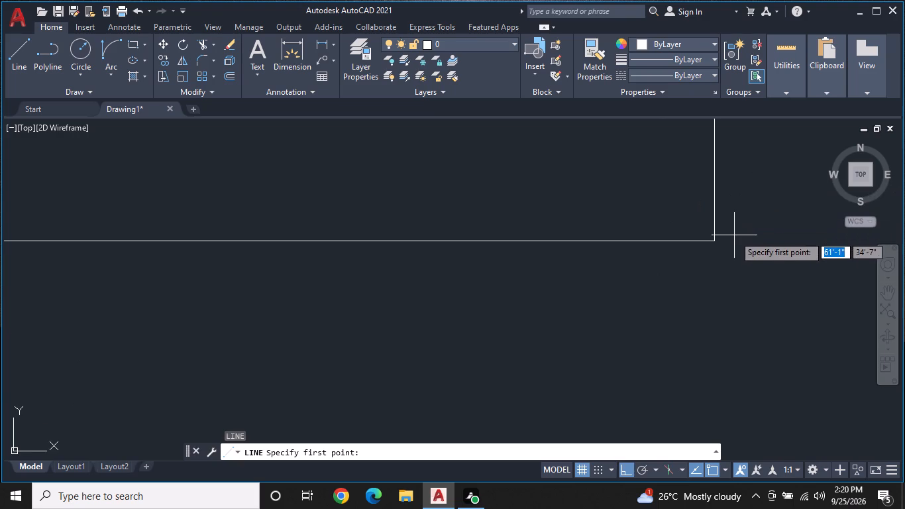
scroll(734, 235, up, 1)
click(700, 247)
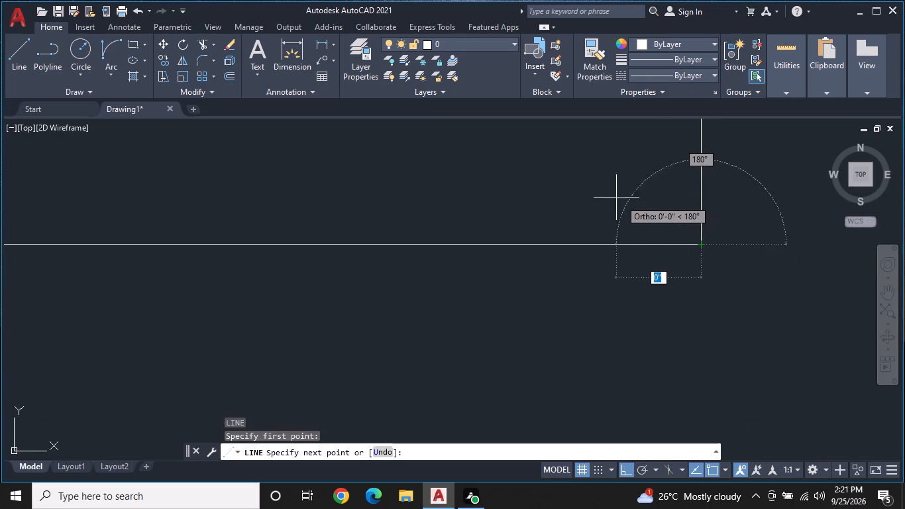
key(F8)
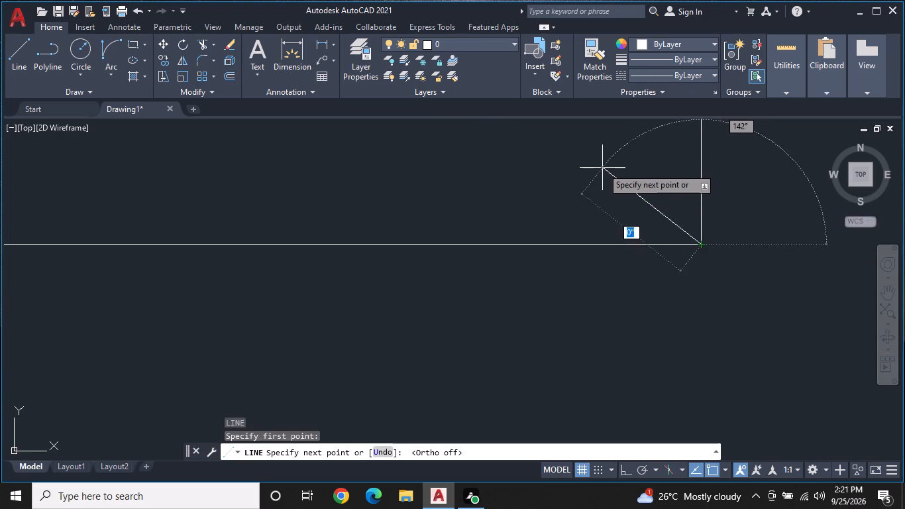
scroll(602, 168, down, 4)
middle_drag(602, 168, 838, 298)
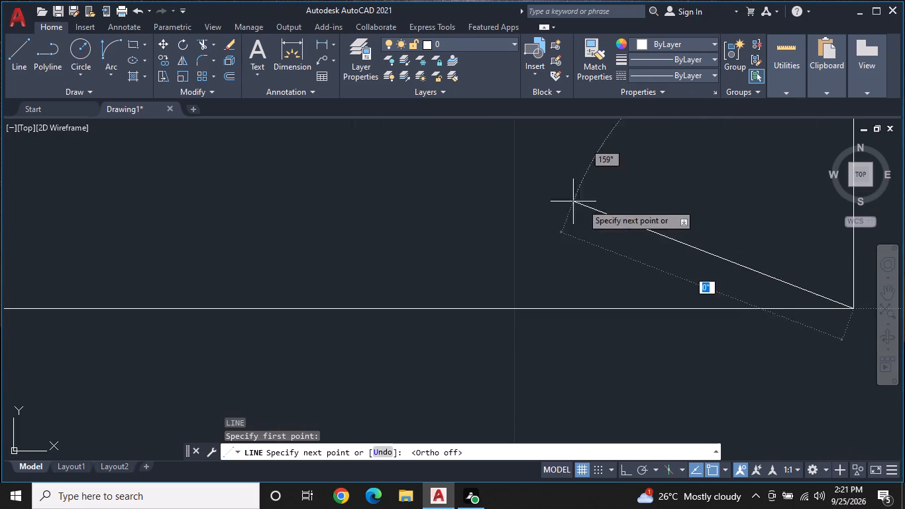
middle_drag(379, 172, 714, 217)
middle_drag(245, 160, 498, 277)
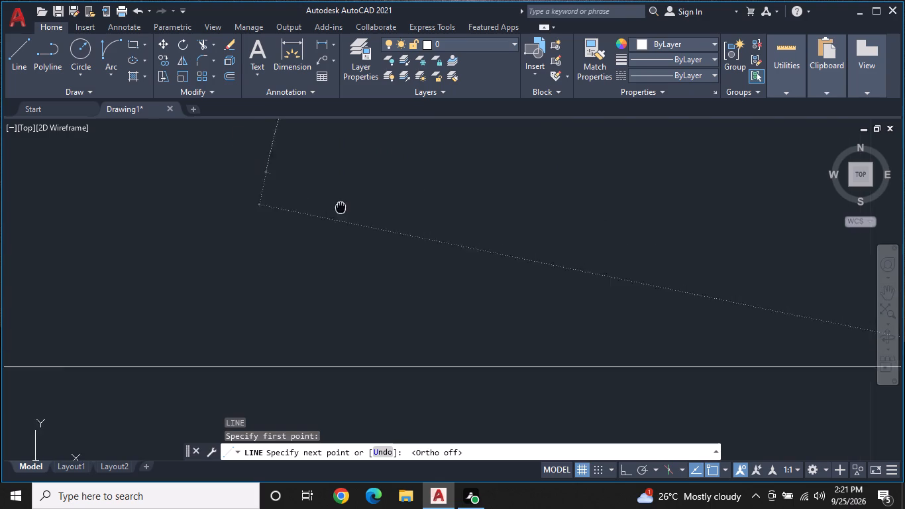
middle_drag(498, 277, 904, 383)
scroll(900, 380, down, 2)
scroll(528, 293, down, 3)
scroll(474, 293, down, 4)
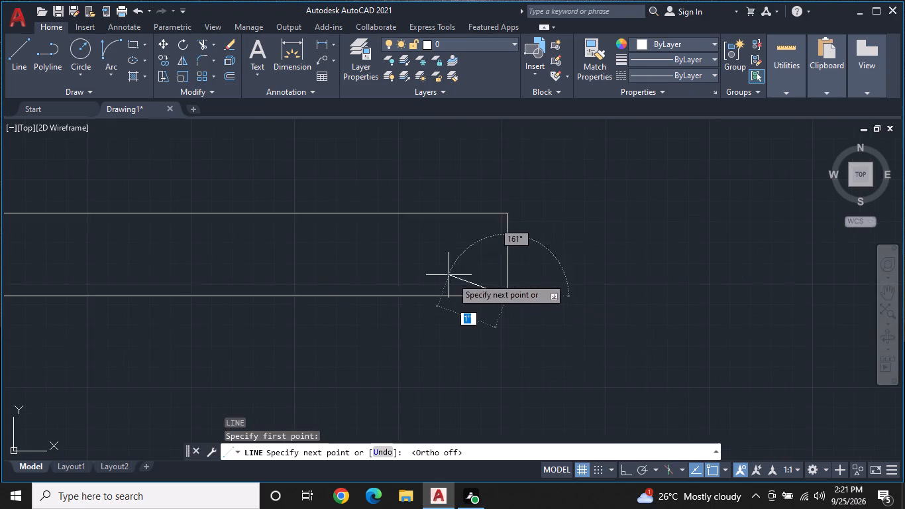
scroll(435, 266, down, 2)
middle_drag(486, 275, 904, 357)
scroll(523, 317, down, 3)
middle_drag(447, 319, 900, 309)
scroll(552, 317, up, 2)
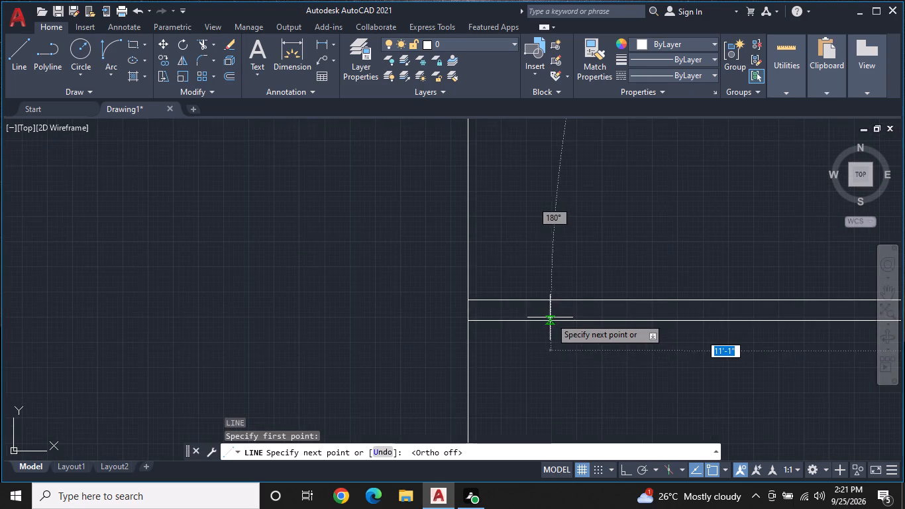
scroll(549, 317, up, 2)
middle_drag(562, 307, 904, 253)
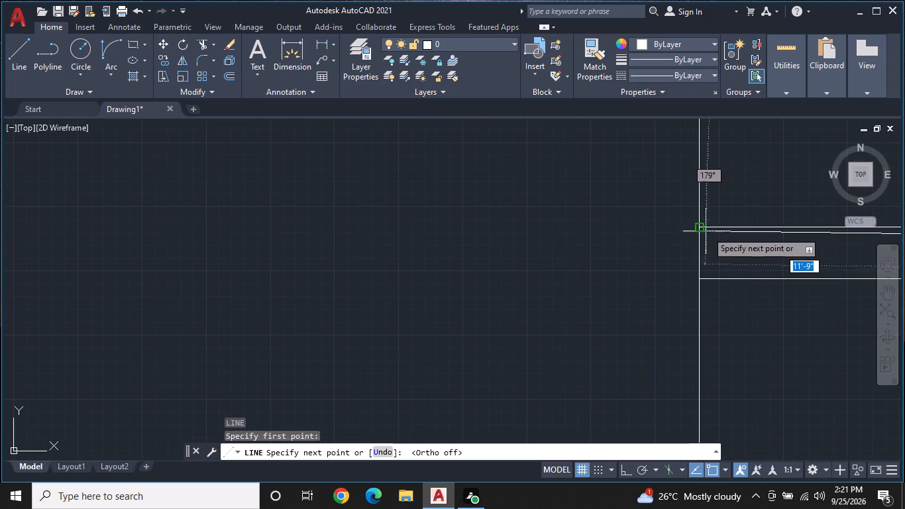
click(702, 231)
key(Escape)
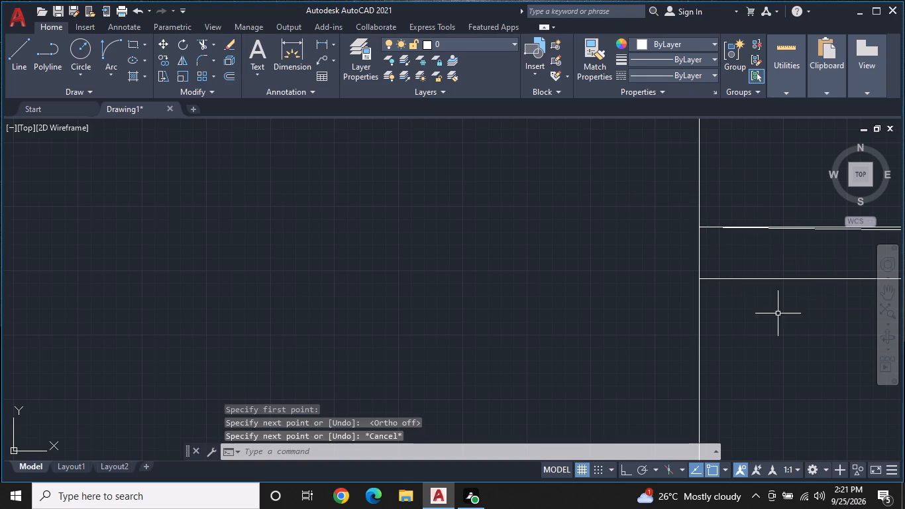
Draw the opposite diagonal line from the strip's lower-left corner to its upper-right corner.
middle_drag(706, 317, 491, 307)
scroll(475, 303, down, 1)
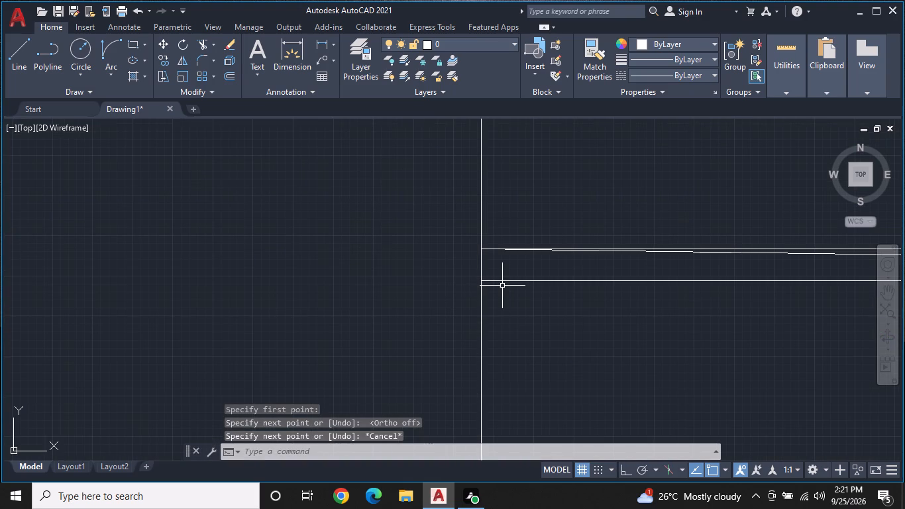
key(space)
click(483, 284)
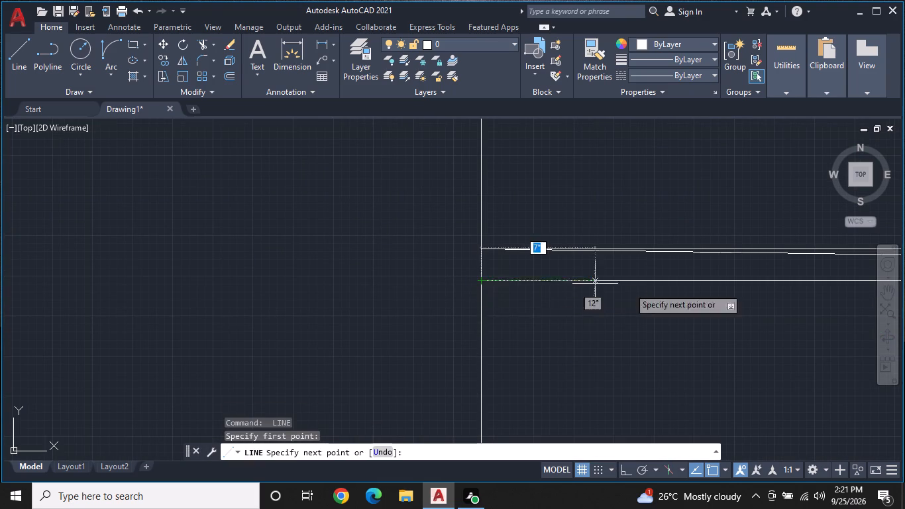
middle_drag(789, 275, 475, 285)
scroll(470, 286, down, 2)
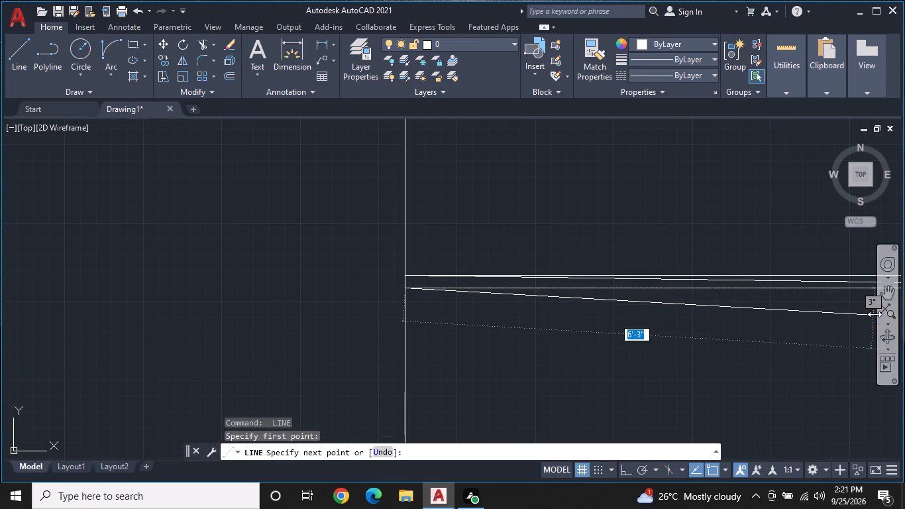
middle_drag(863, 267, 156, 265)
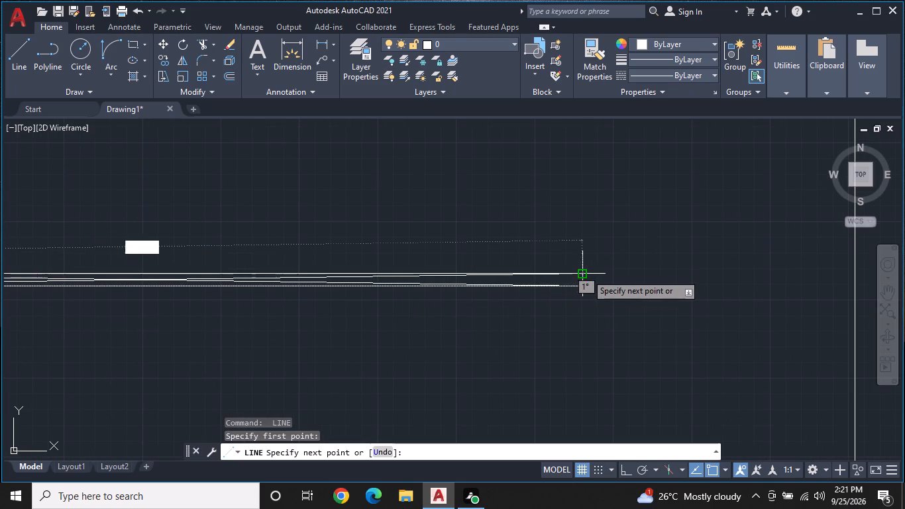
scroll(586, 274, up, 2)
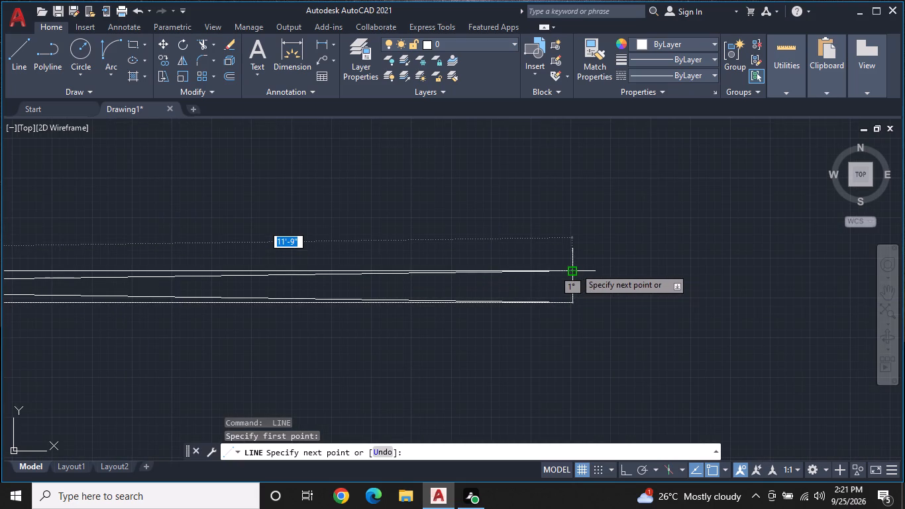
click(575, 268)
key(Escape)
scroll(595, 266, down, 2)
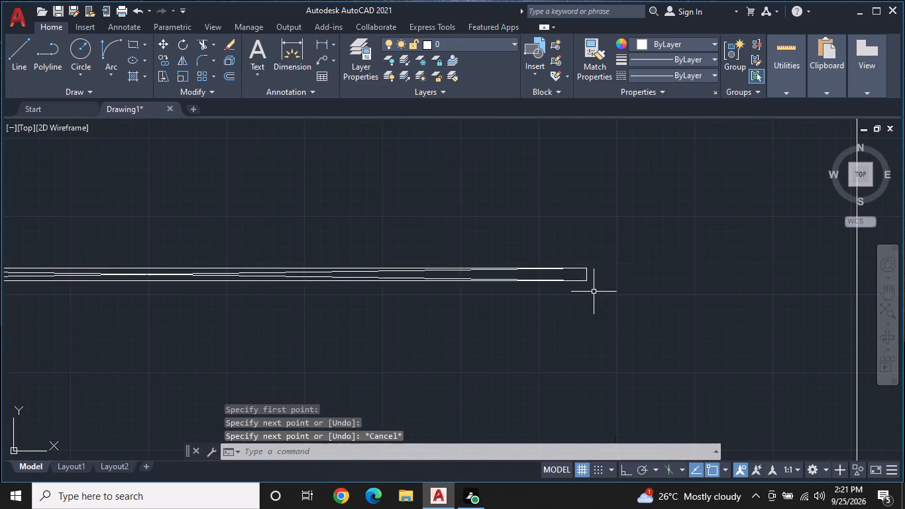
Draw a vertical line about 3'-1" long with Ortho on, from the narrow strip's lower edge near its left end down to the corridor's lower wall line.
scroll(594, 294, down, 2)
middle_drag(564, 339, 723, 321)
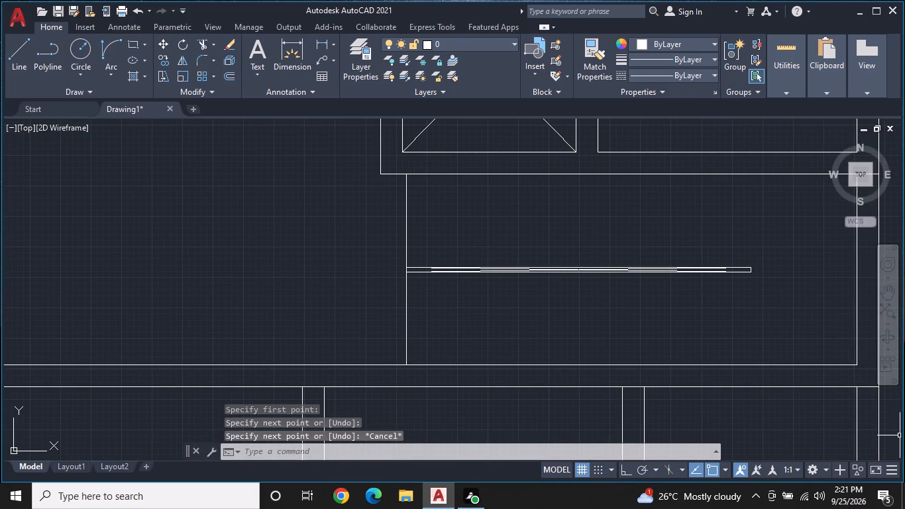
middle_drag(676, 326, 716, 371)
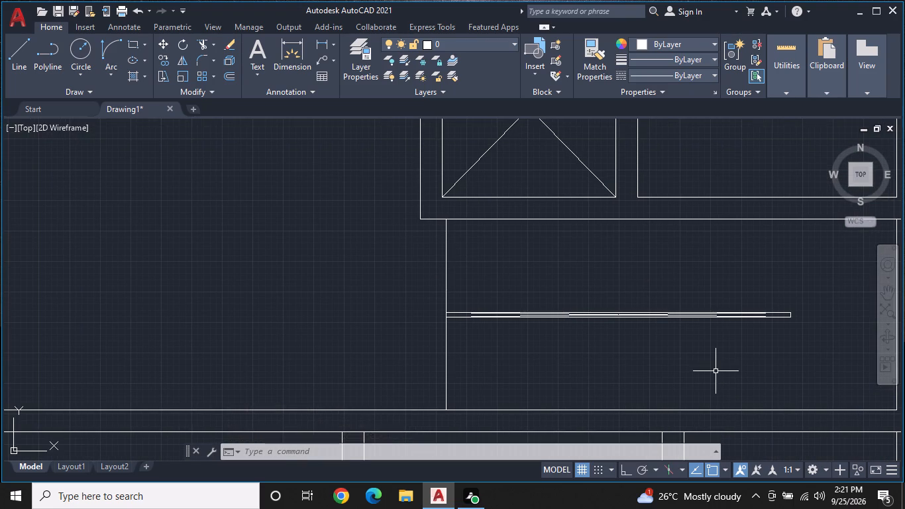
scroll(716, 371, up, 1)
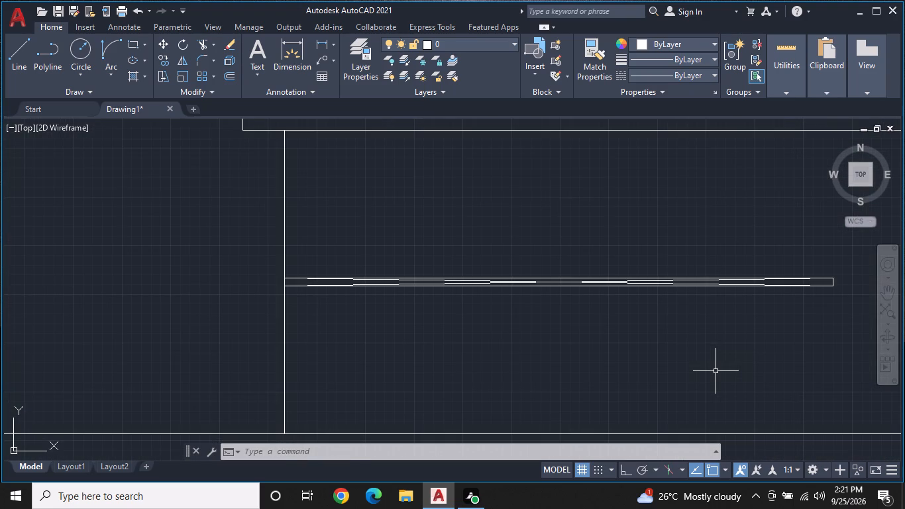
middle_drag(561, 245, 767, 245)
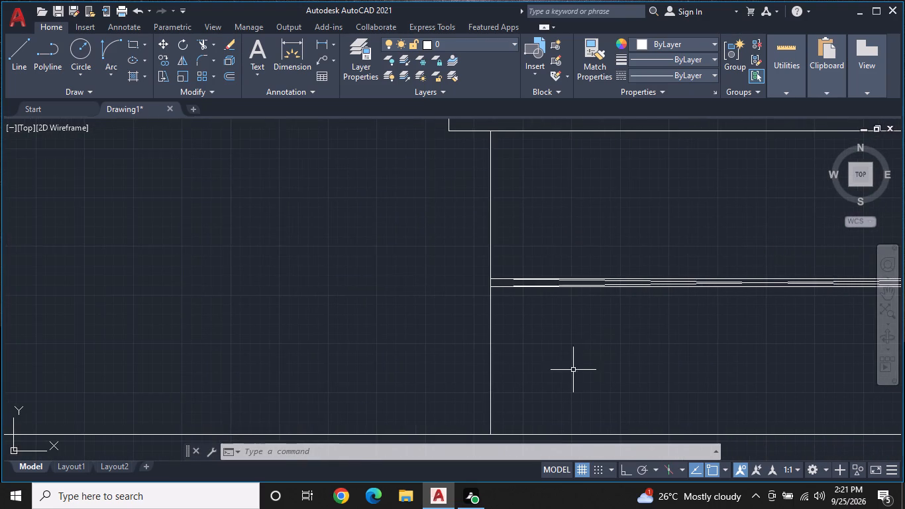
middle_drag(573, 369, 617, 321)
key(Escape)
text(L)
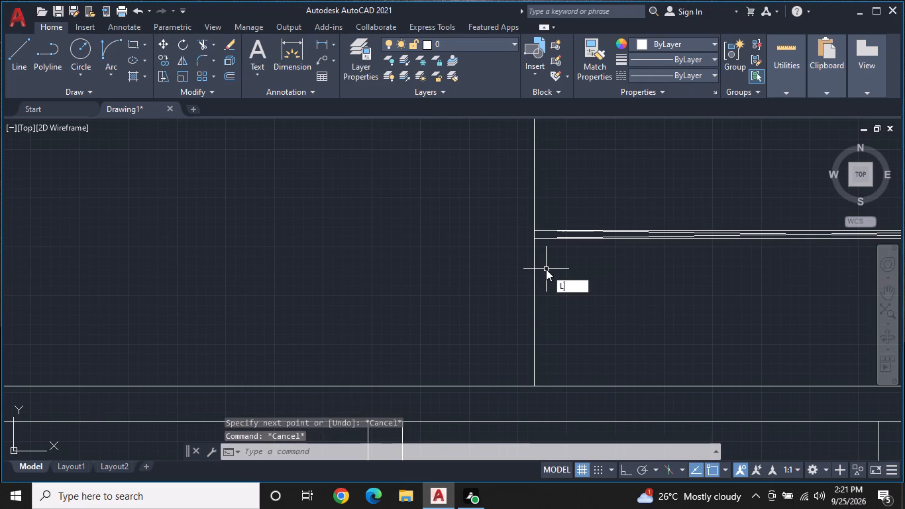
key(space)
scroll(552, 262, up, 1)
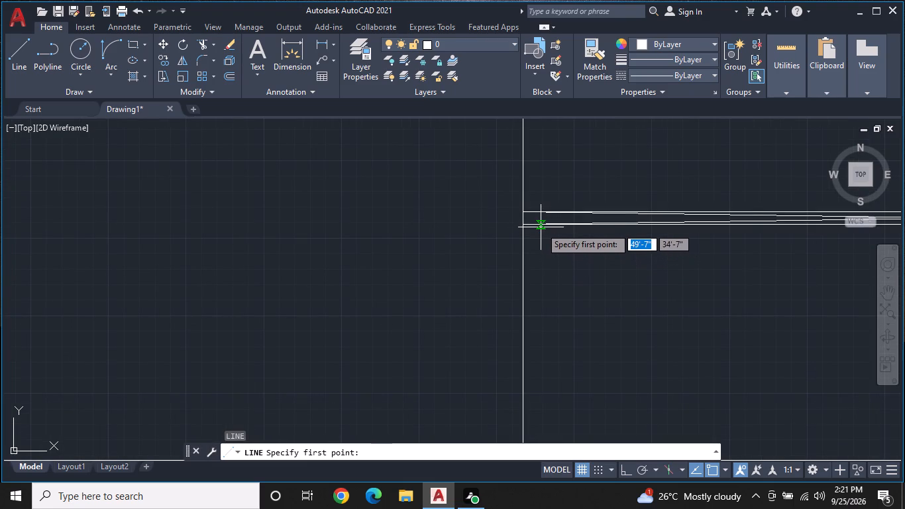
click(541, 227)
middle_drag(546, 337, 557, 210)
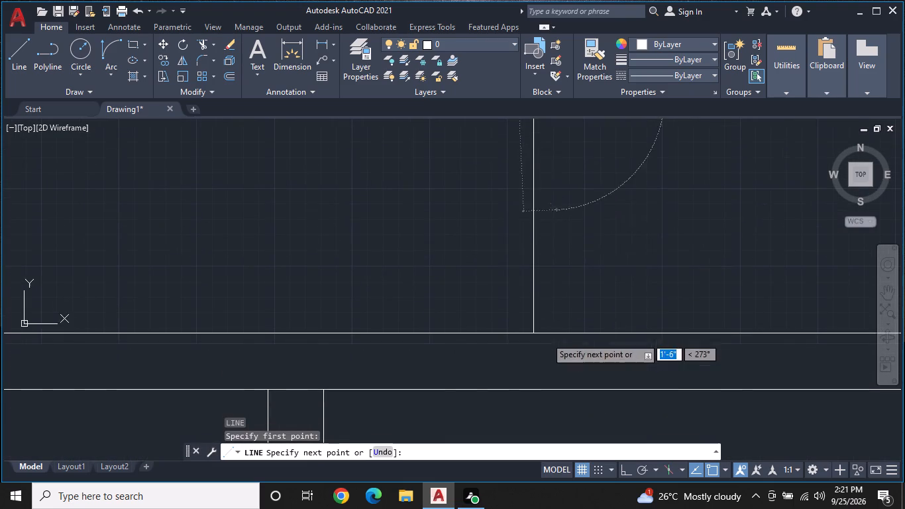
key(F8)
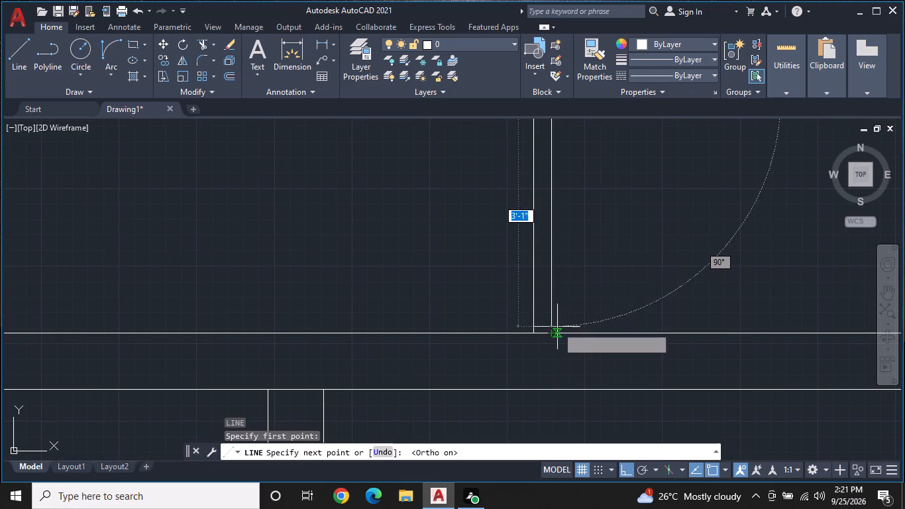
click(552, 335)
key(Escape)
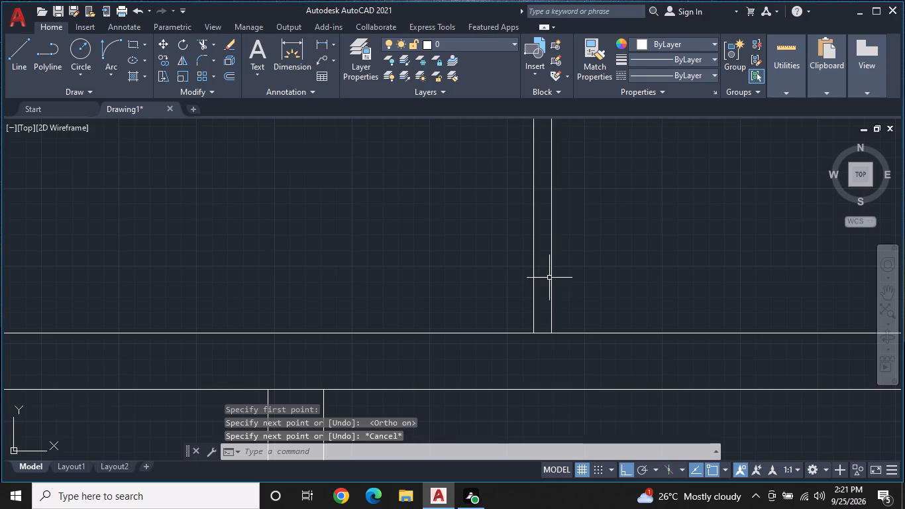
Load the ACAD_ISO02W100 dashed linetype into the drawing.
click(553, 275)
key(Escape)
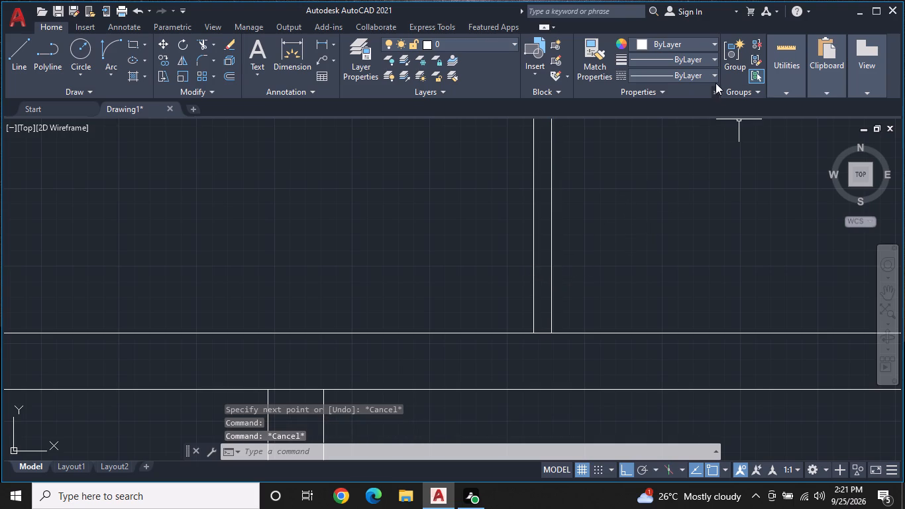
click(710, 77)
click(643, 142)
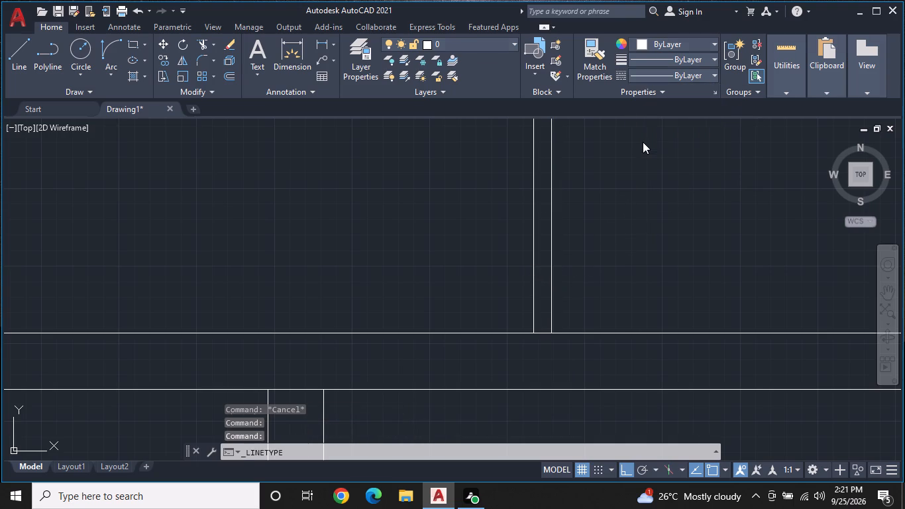
click(536, 137)
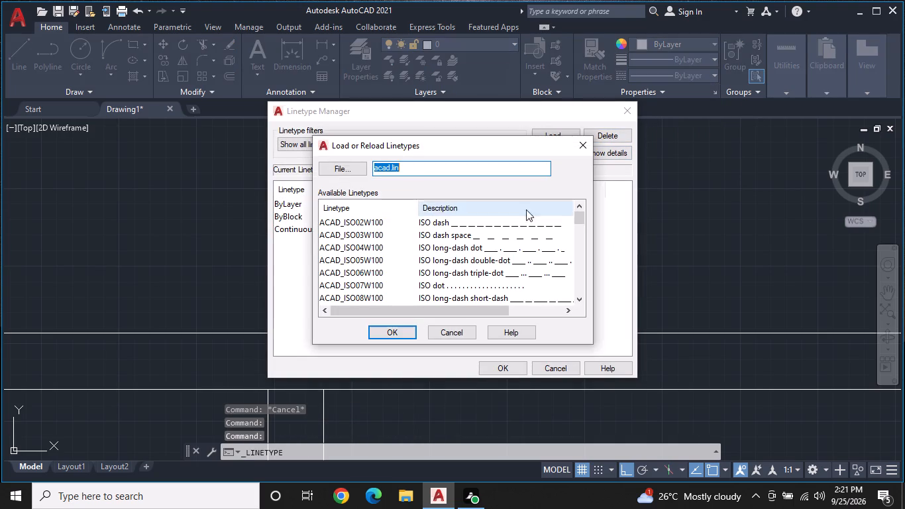
click(500, 229)
click(497, 225)
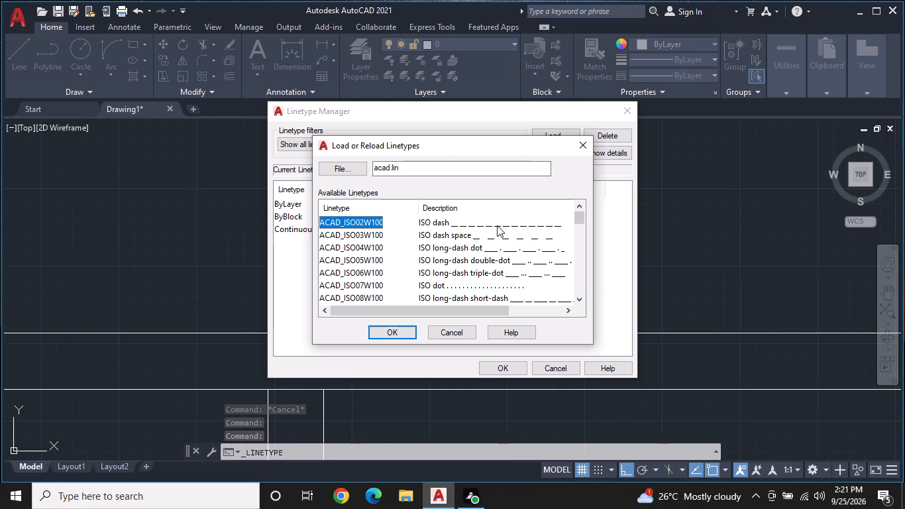
click(392, 335)
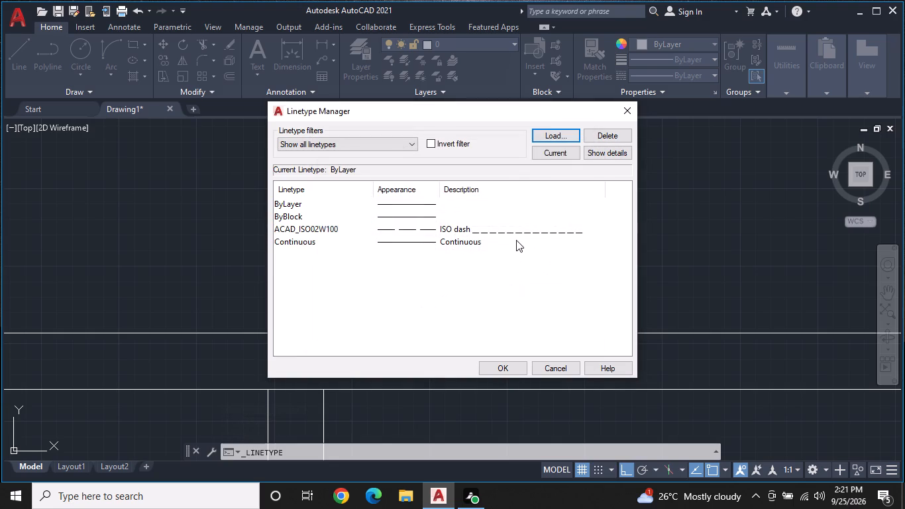
click(526, 231)
double_click(498, 370)
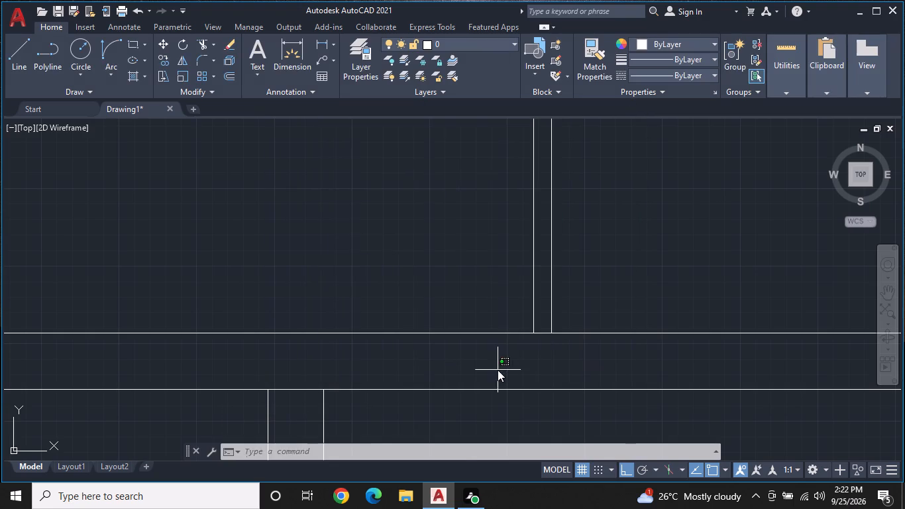
key(Escape)
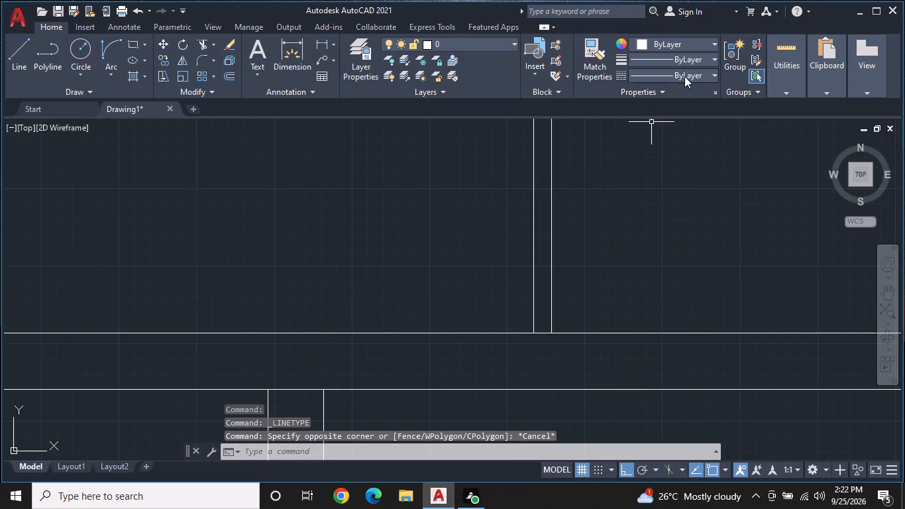
Set ACAD_ISO02W100 as the current linetype with no object selected.
click(684, 76)
click(666, 129)
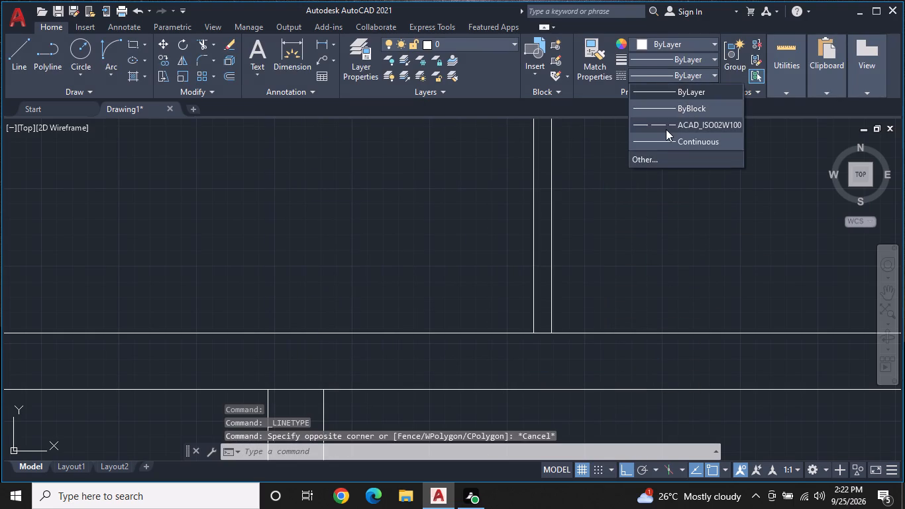
key(ctrl+1)
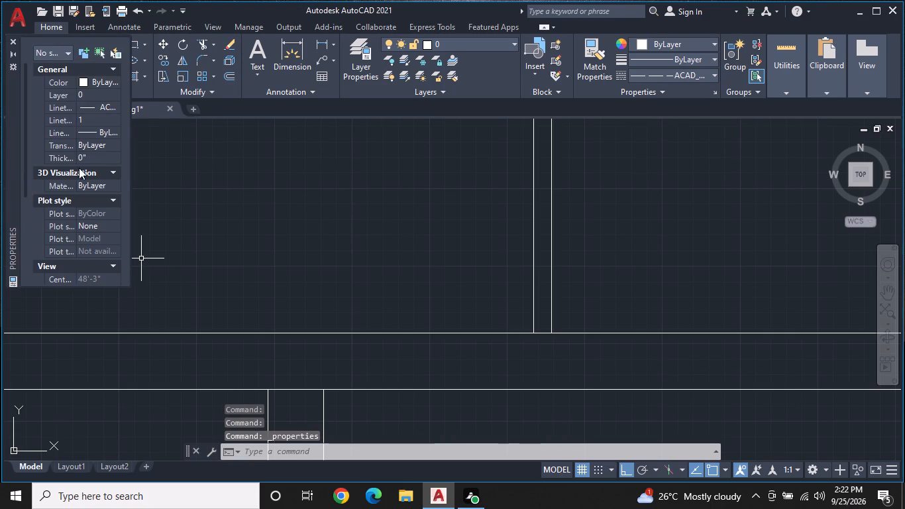
click(108, 106)
click(108, 110)
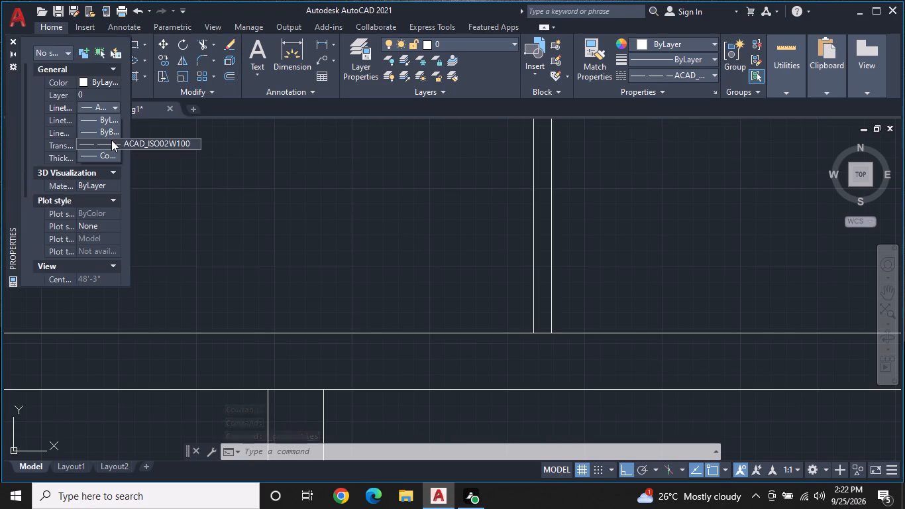
click(111, 140)
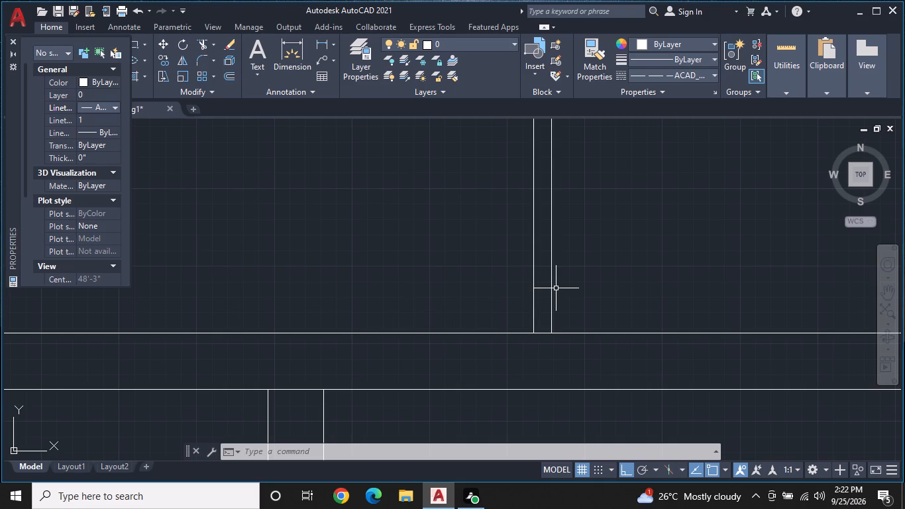
Change the new vertical line below the strip to the ACAD_ISO02W100 linetype with a linetype scale of 0.25.
click(553, 290)
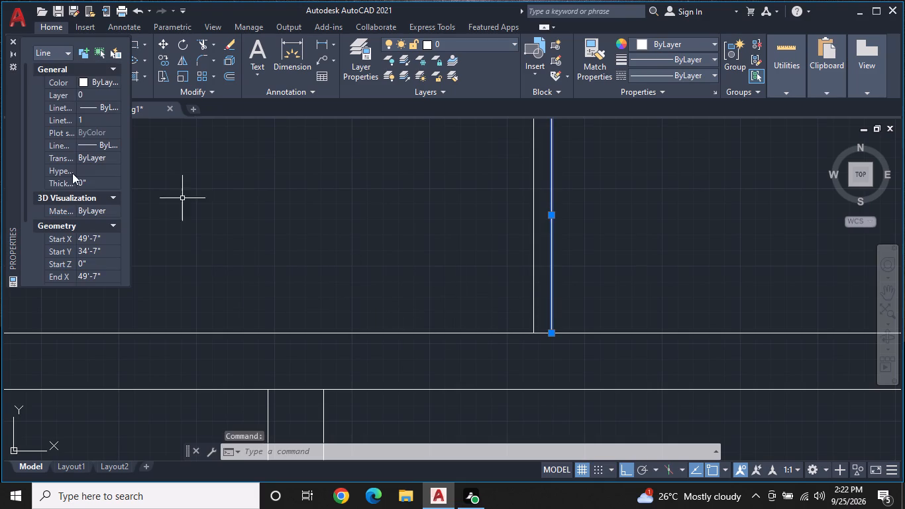
click(90, 109)
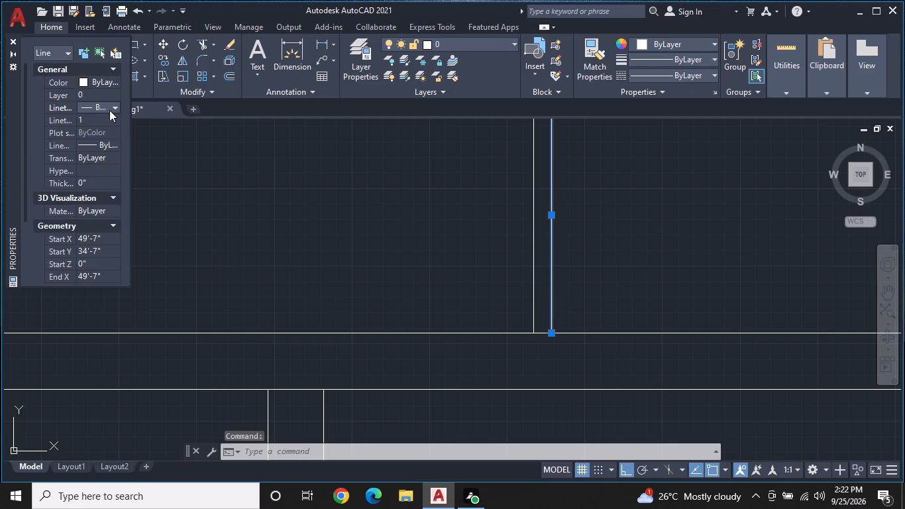
click(109, 109)
click(101, 144)
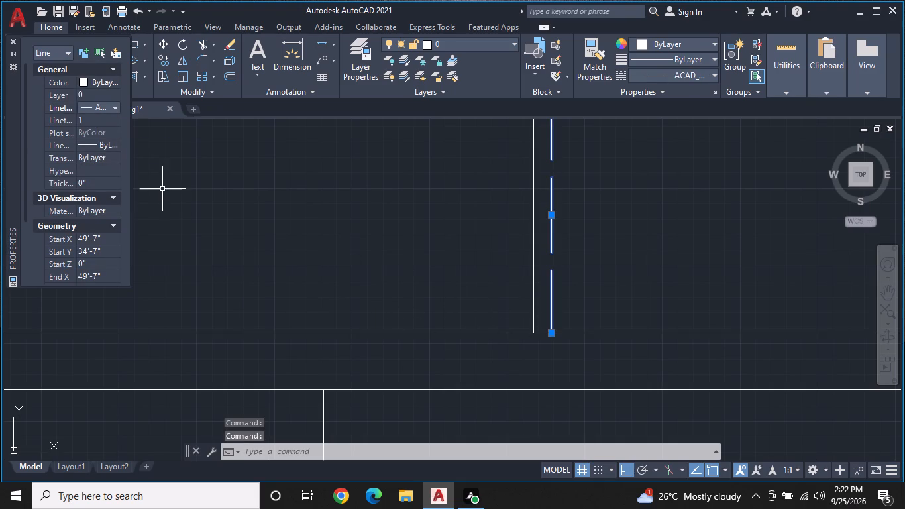
click(104, 117)
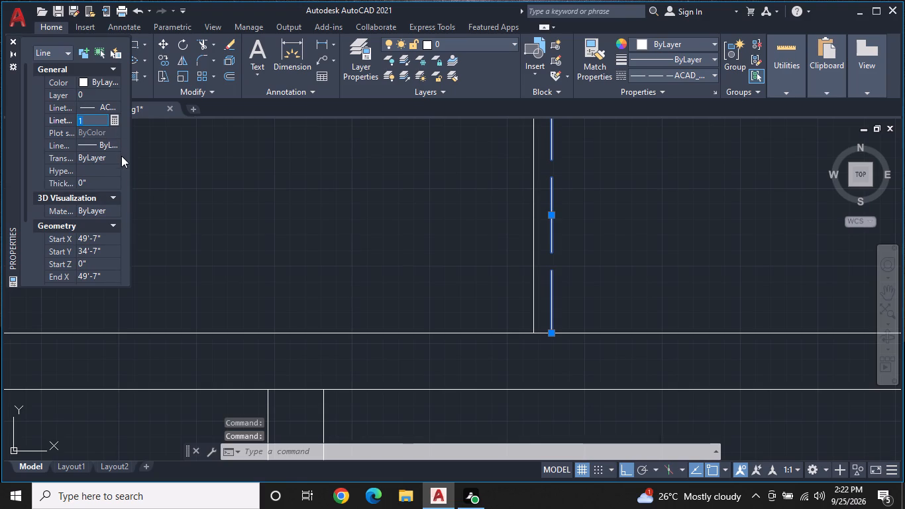
text(0.25)
key(Return)
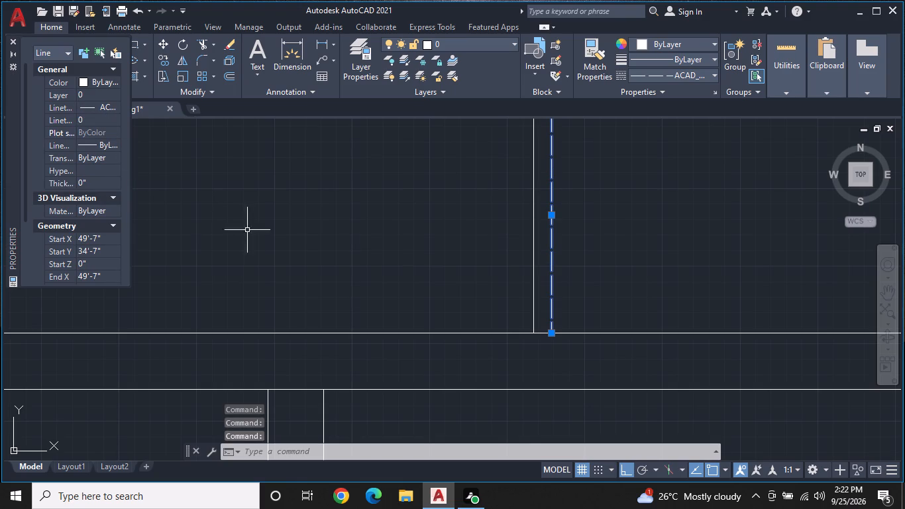
key(Escape)
middle_drag(613, 296, 531, 329)
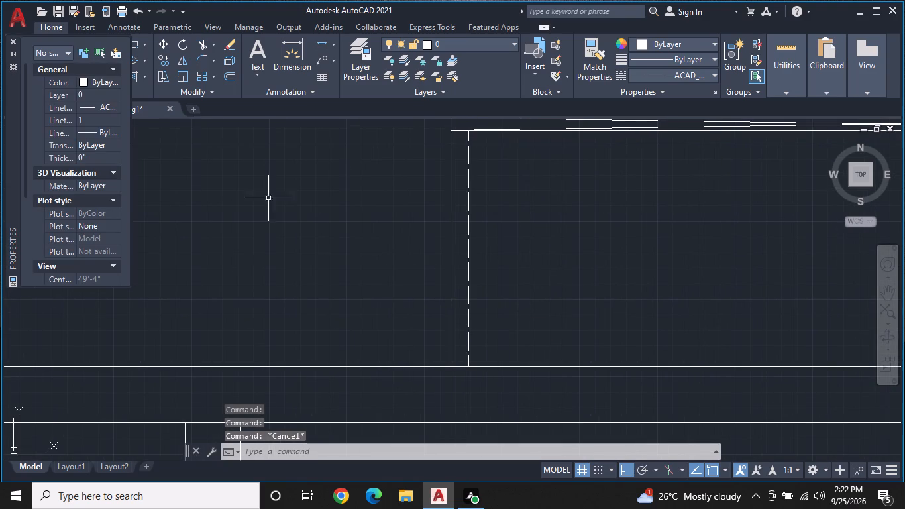
click(11, 42)
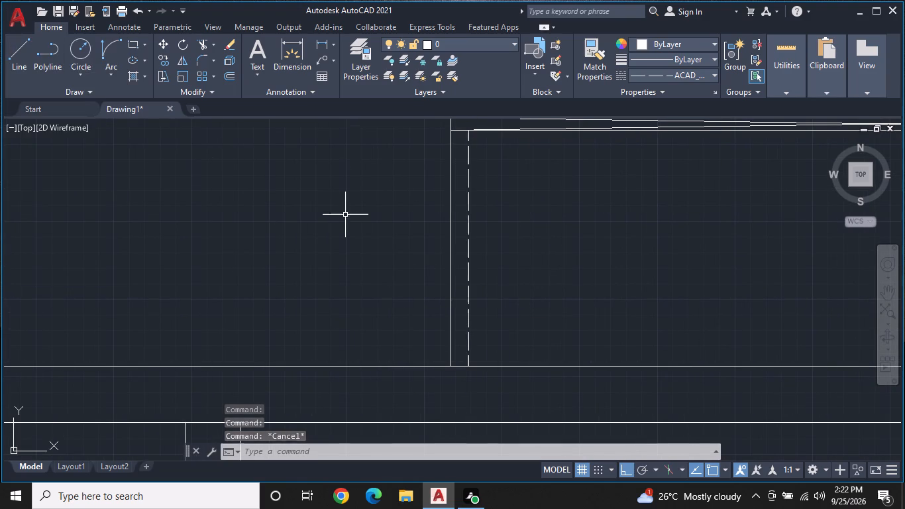
Copy the dashed tread line as an array of 15 items fitted along the lower wall line over about 11'-6", ending below the strip's right end.
middle_drag(488, 206, 481, 206)
scroll(436, 208, down, 1)
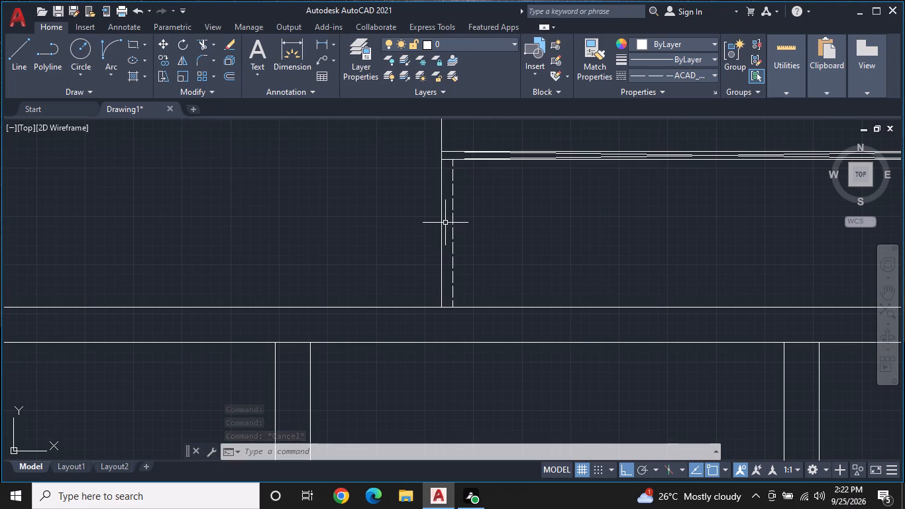
click(451, 212)
right_click(452, 245)
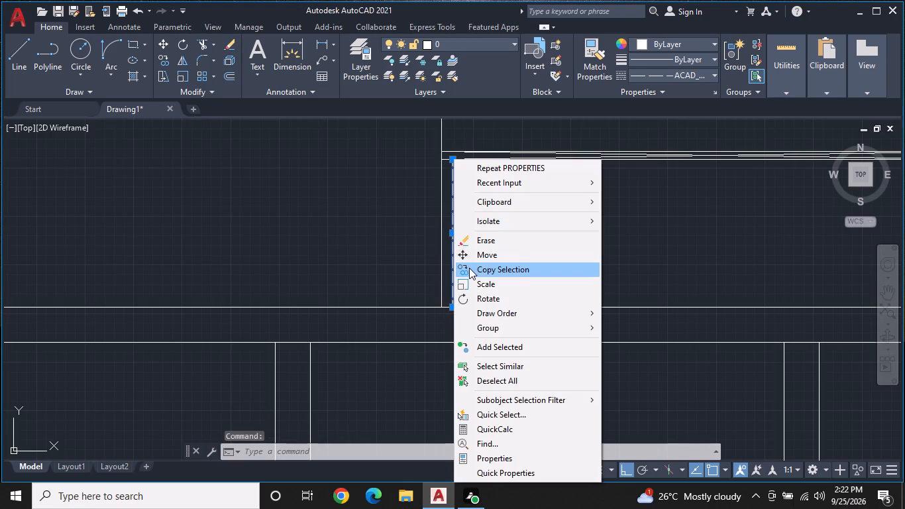
click(507, 264)
middle_drag(503, 274, 528, 245)
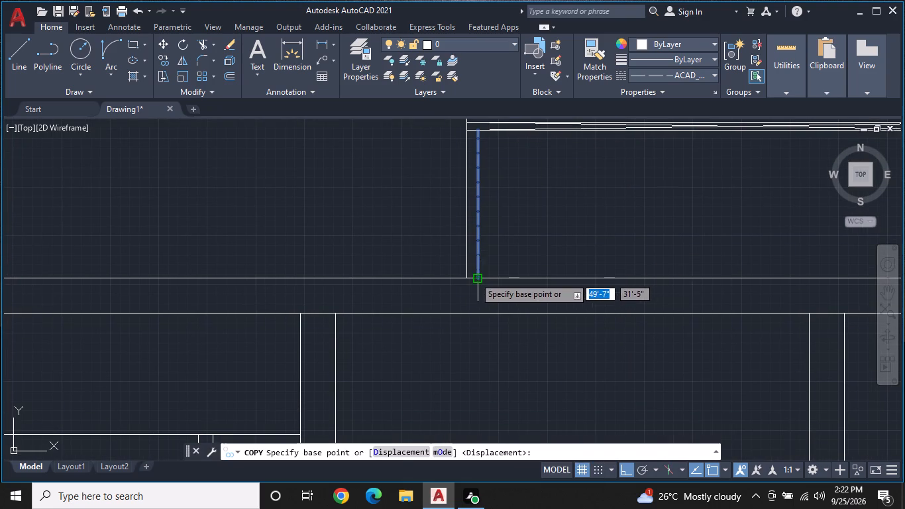
click(474, 277)
key(a)
key(space)
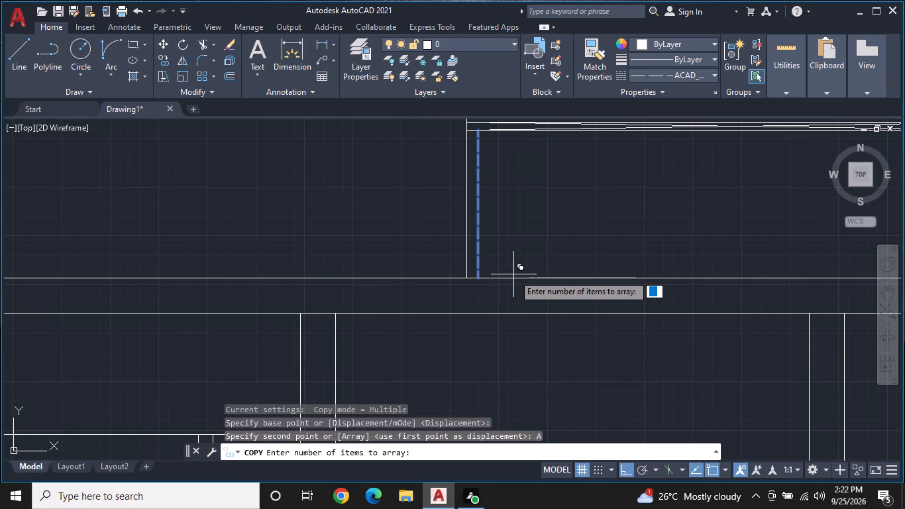
key(1)
key(BackSpace)
text(20)
key(BackSpace)
key(BackSpace)
text(15)
key(Return)
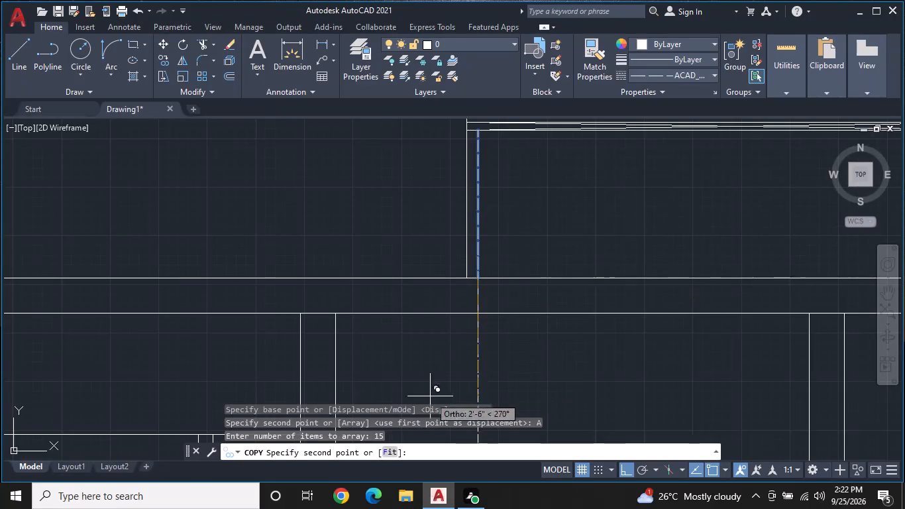
click(386, 450)
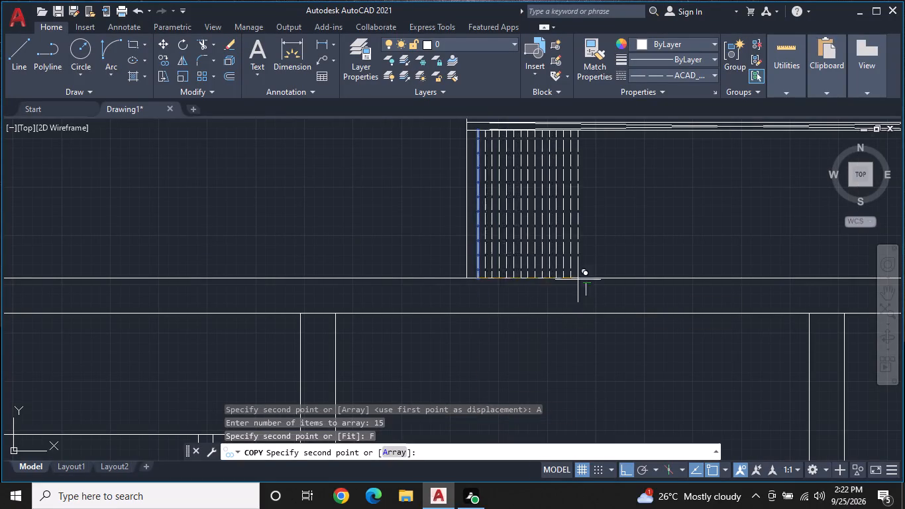
middle_drag(605, 260, 313, 294)
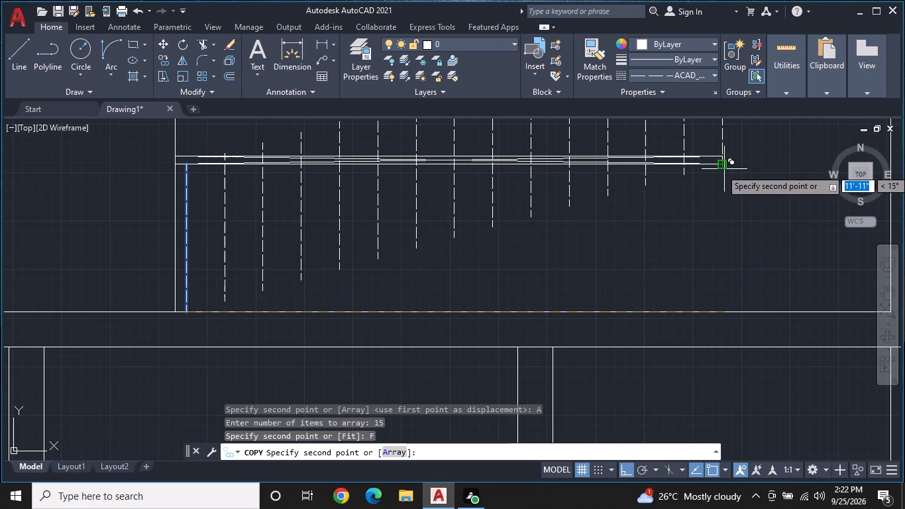
click(721, 311)
key(Escape)
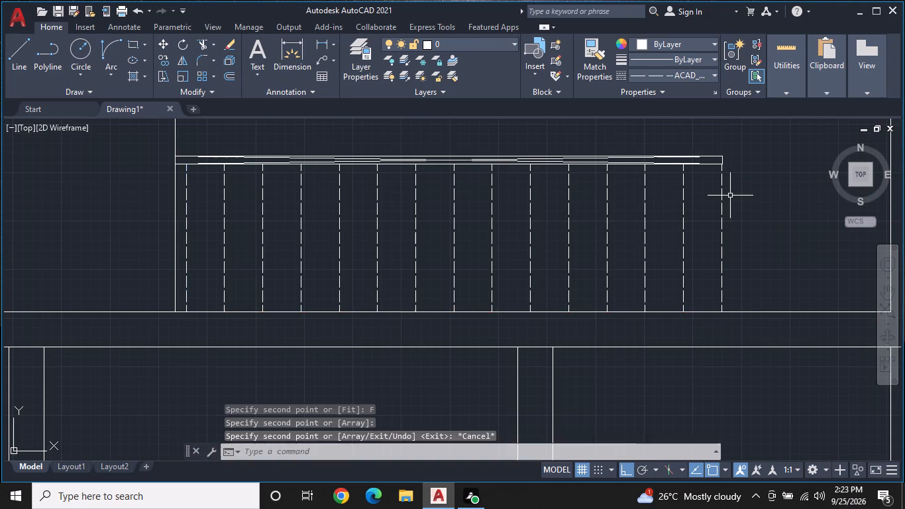
Copy the last dashed tread by its lower endpoint to the divider strip's upper-right corner, starting the upper flight.
middle_drag(729, 195, 698, 288)
scroll(691, 253, up, 3)
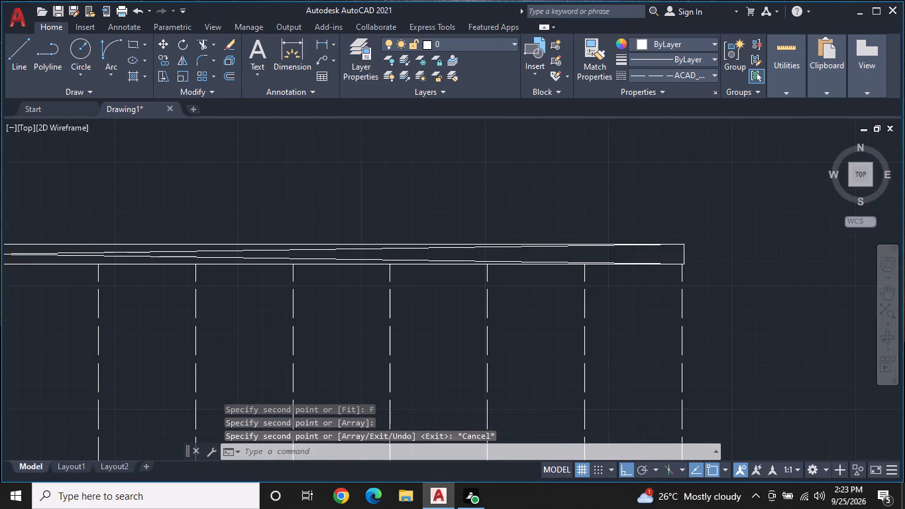
scroll(700, 248, down, 2)
middle_drag(667, 192, 658, 226)
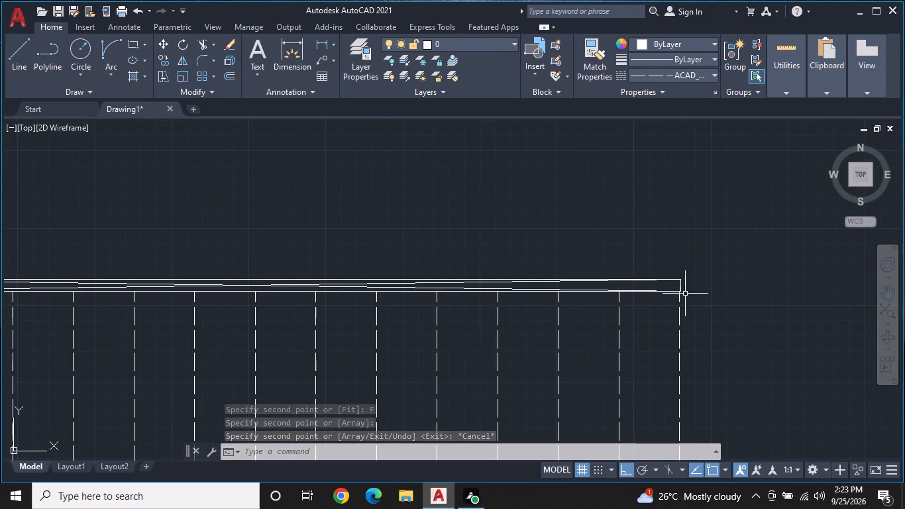
click(678, 319)
right_click(688, 301)
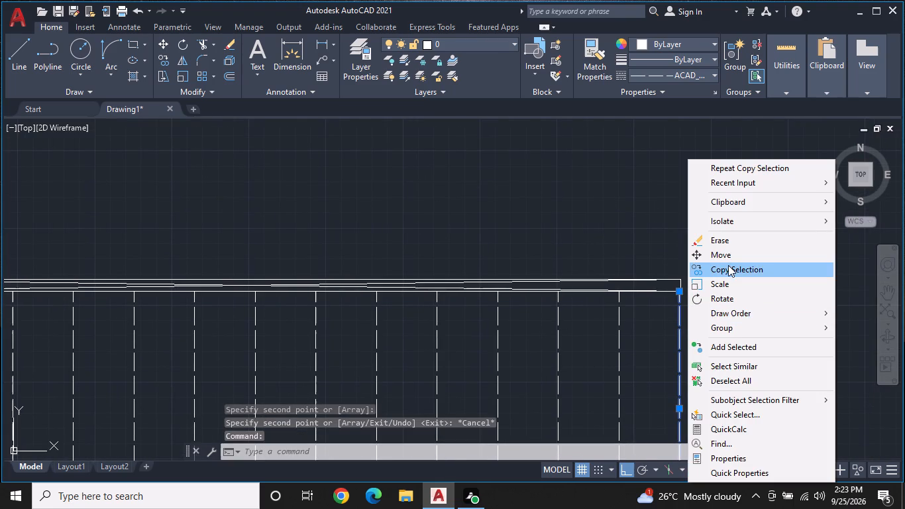
click(728, 265)
middle_drag(703, 293, 710, 196)
scroll(710, 193, down, 1)
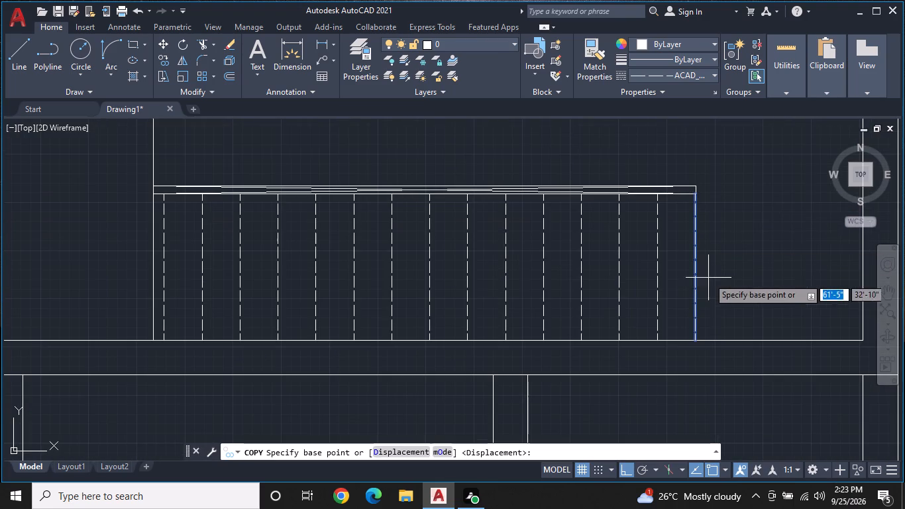
click(694, 338)
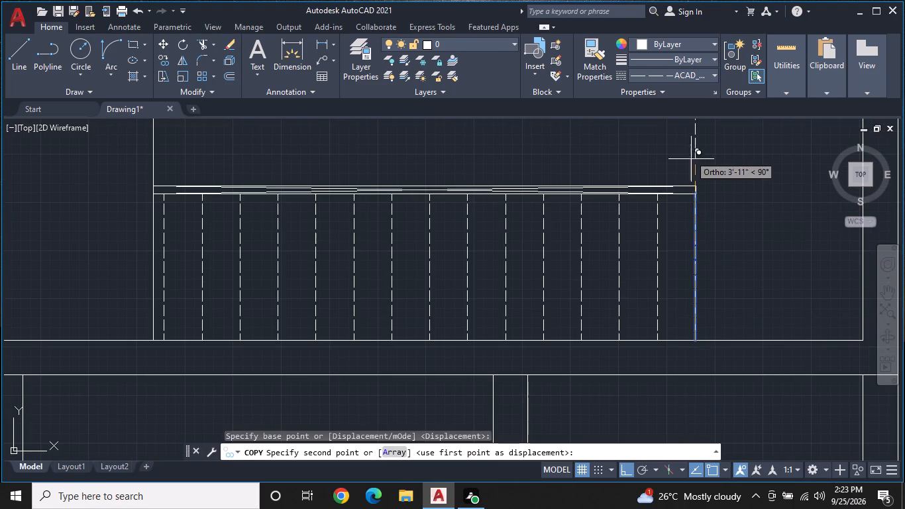
middle_drag(688, 142, 688, 227)
scroll(704, 270, up, 1)
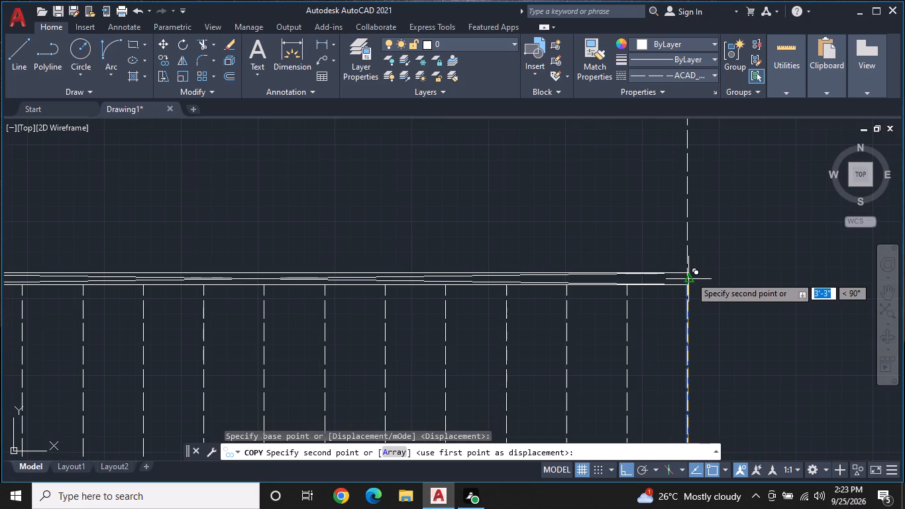
scroll(684, 266, up, 3)
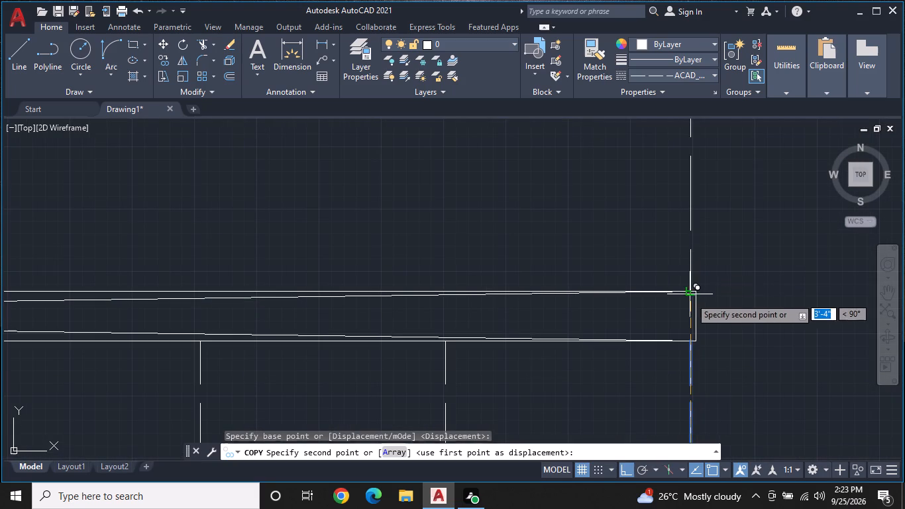
click(696, 291)
key(Escape)
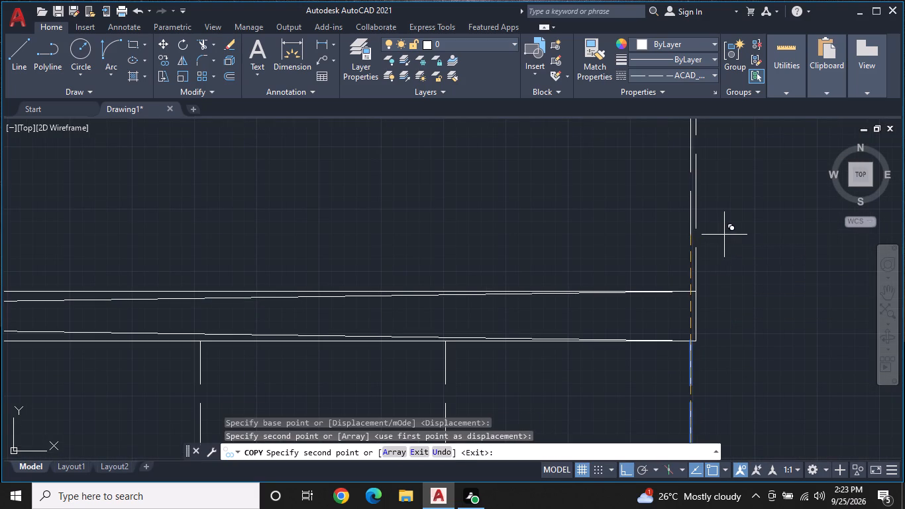
Copy the upper dashed tread as an array of 17 items fitted leftward along the strip's upper edge over about 11'-9" to its left end.
scroll(721, 237, down, 1)
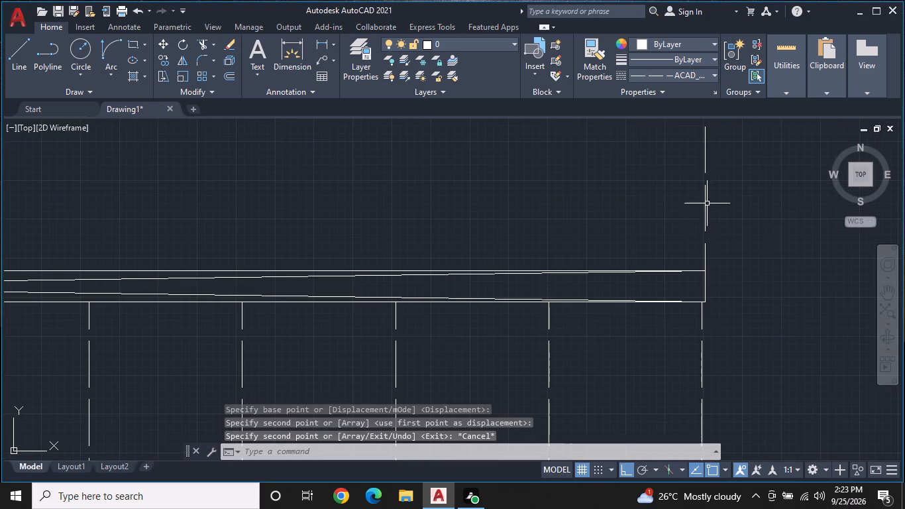
click(704, 194)
right_click(687, 215)
click(733, 268)
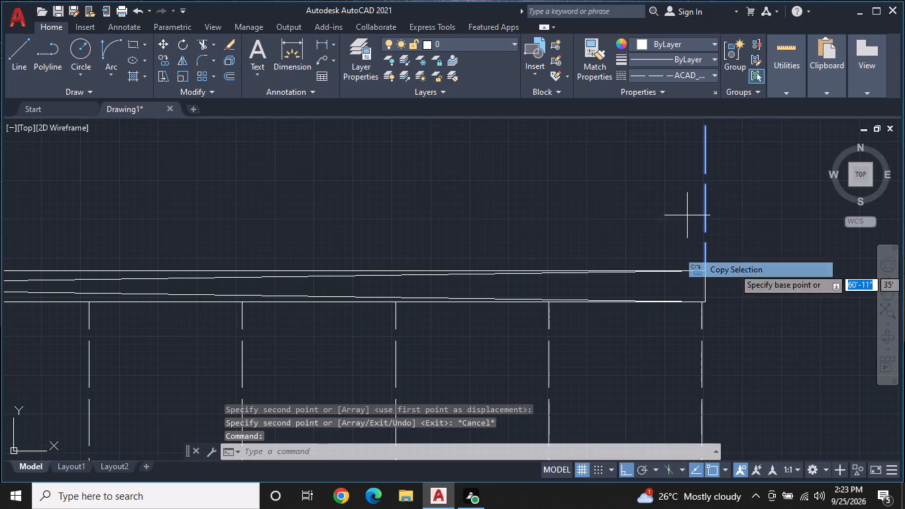
click(708, 274)
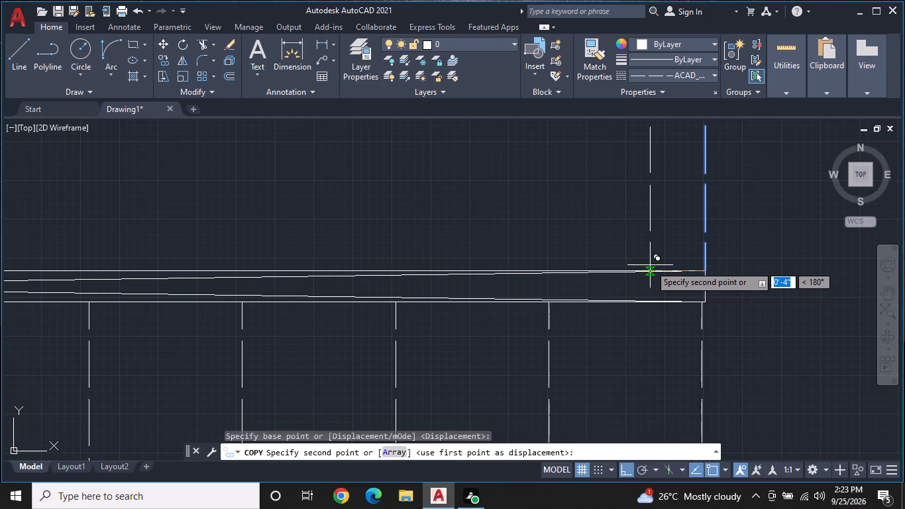
text(A)
key(space)
key(1)
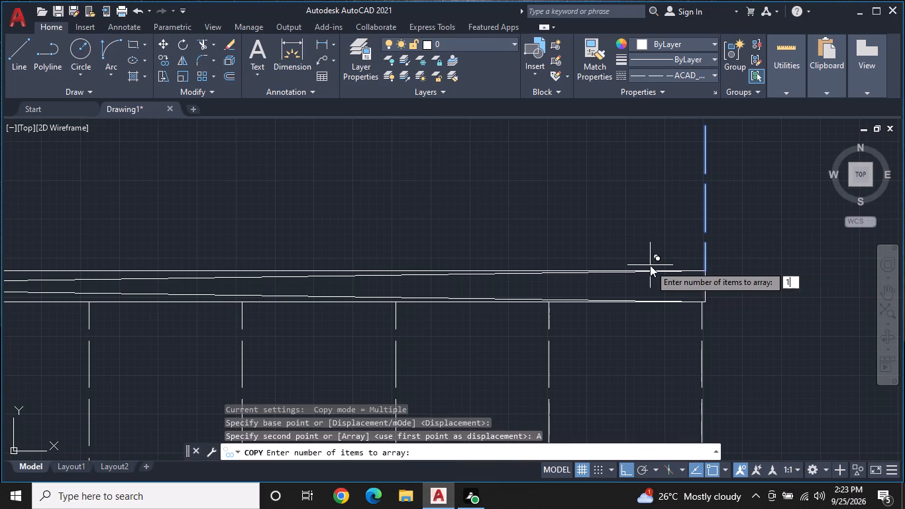
key(7)
key(Return)
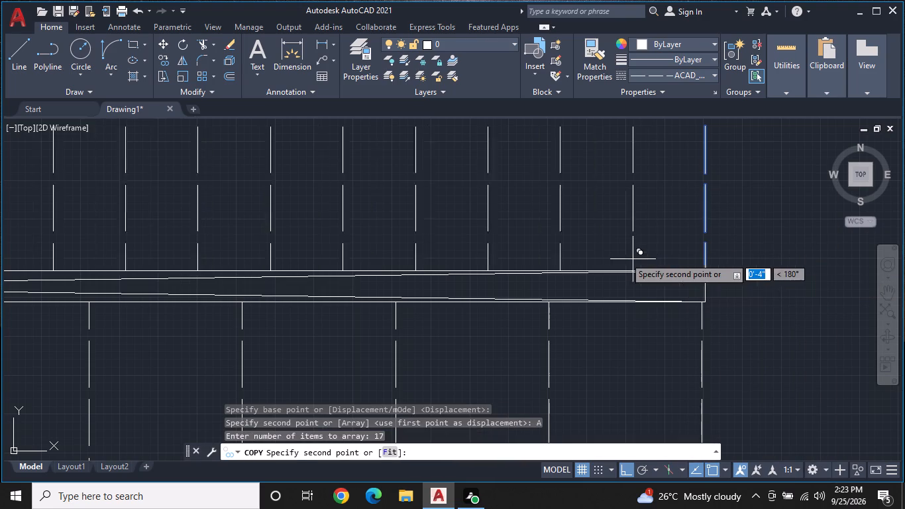
click(390, 451)
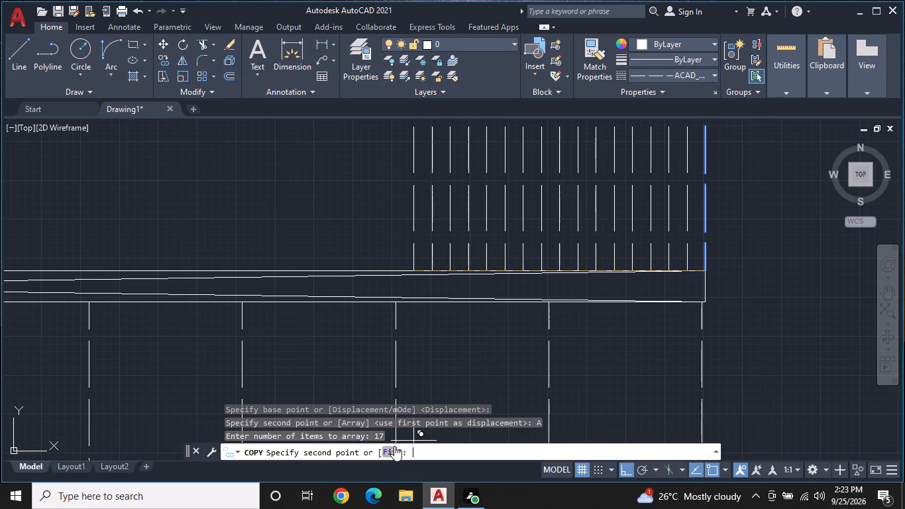
scroll(408, 337, down, 2)
middle_drag(347, 302, 717, 316)
scroll(621, 318, down, 1)
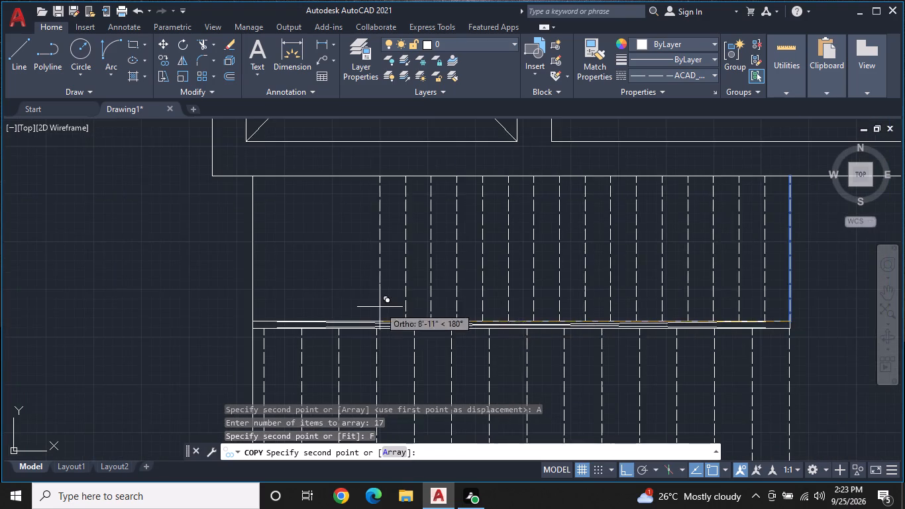
middle_drag(389, 300, 623, 276)
scroll(494, 295, up, 1)
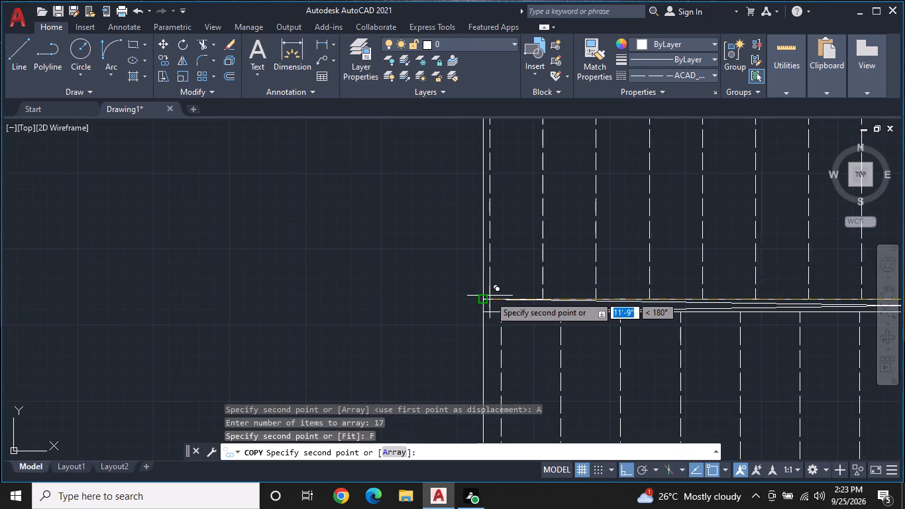
click(484, 296)
key(Escape)
Set the current linetype for new objects back to ByLayer.
scroll(509, 286, down, 3)
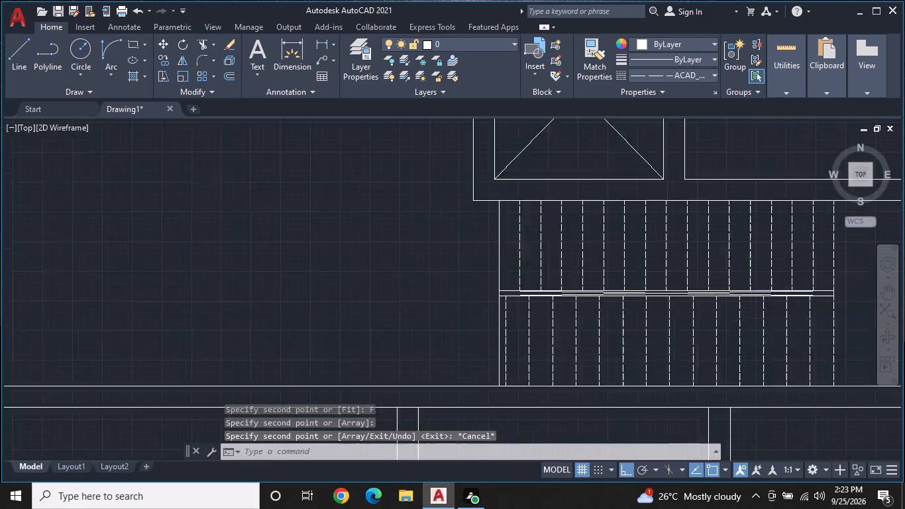
scroll(509, 286, down, 1)
middle_drag(669, 331, 582, 276)
scroll(549, 260, up, 1)
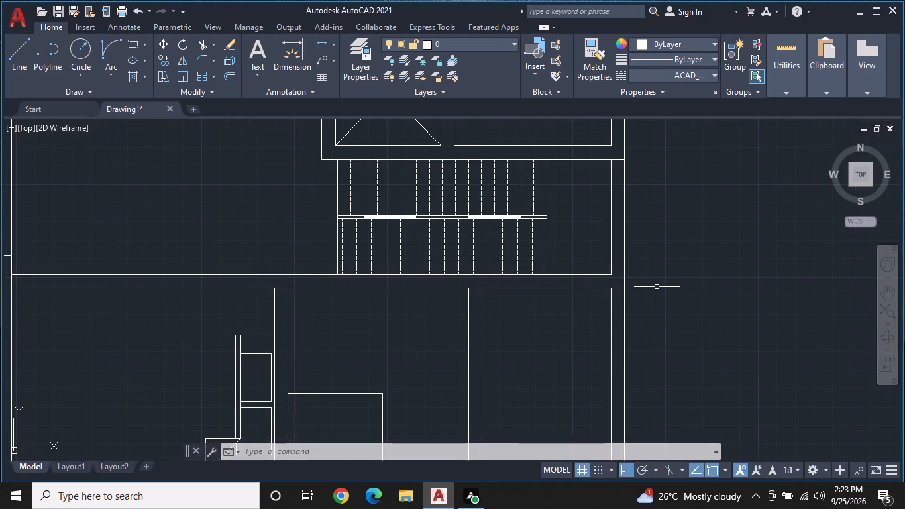
middle_drag(630, 308, 715, 234)
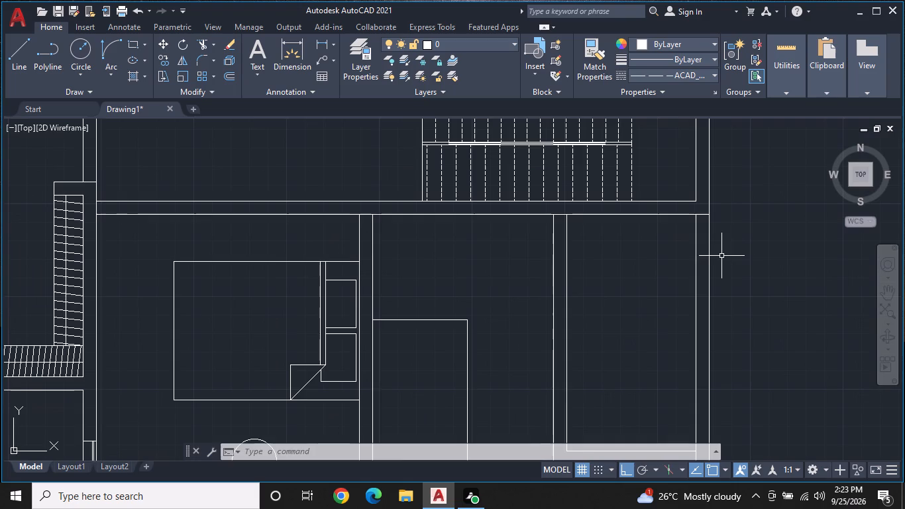
middle_drag(729, 235, 746, 182)
scroll(726, 215, down, 1)
middle_drag(692, 255, 698, 252)
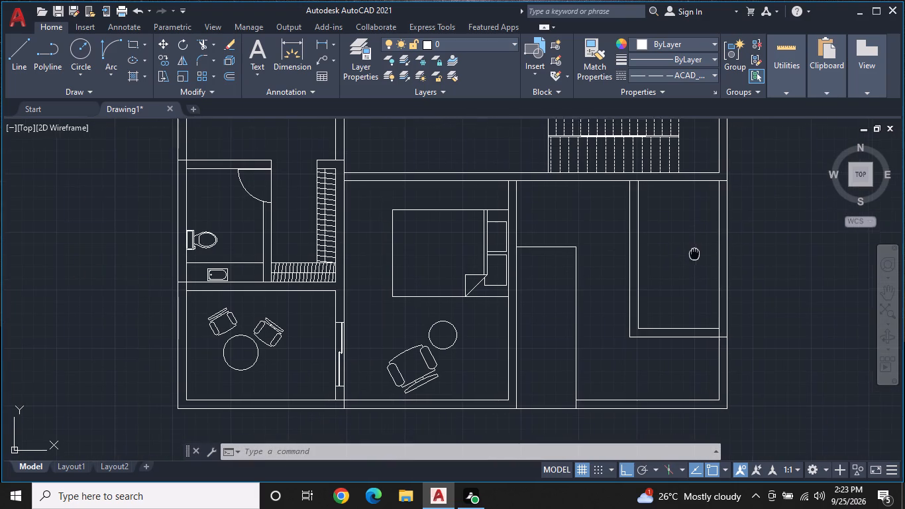
middle_drag(698, 252, 727, 237)
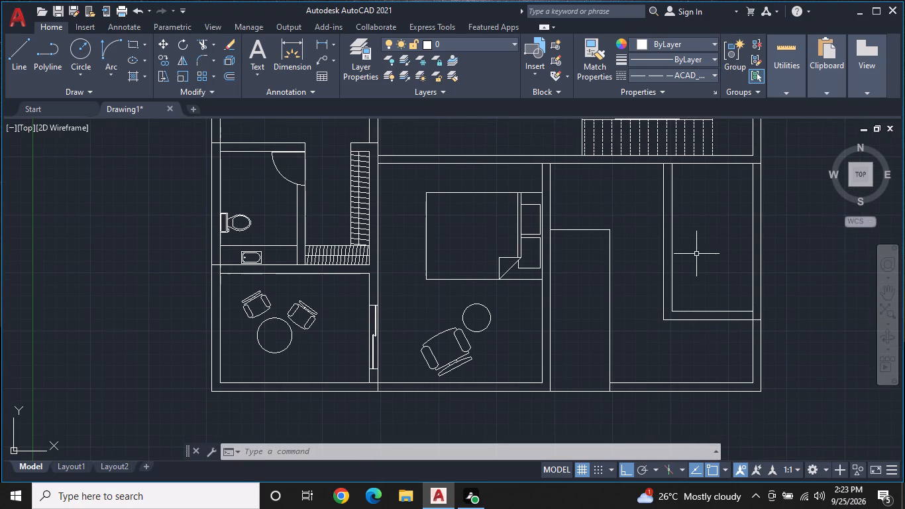
middle_drag(713, 235, 711, 251)
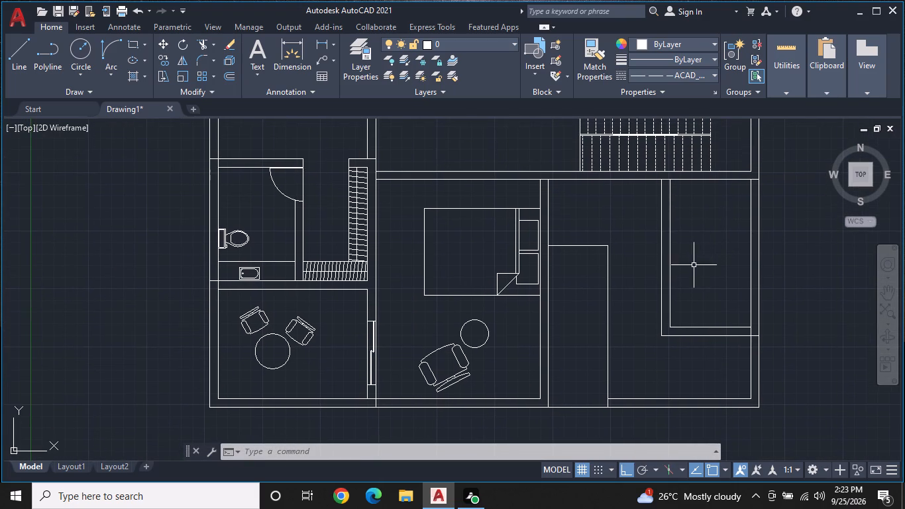
scroll(694, 265, up, 1)
text(L)
key(space)
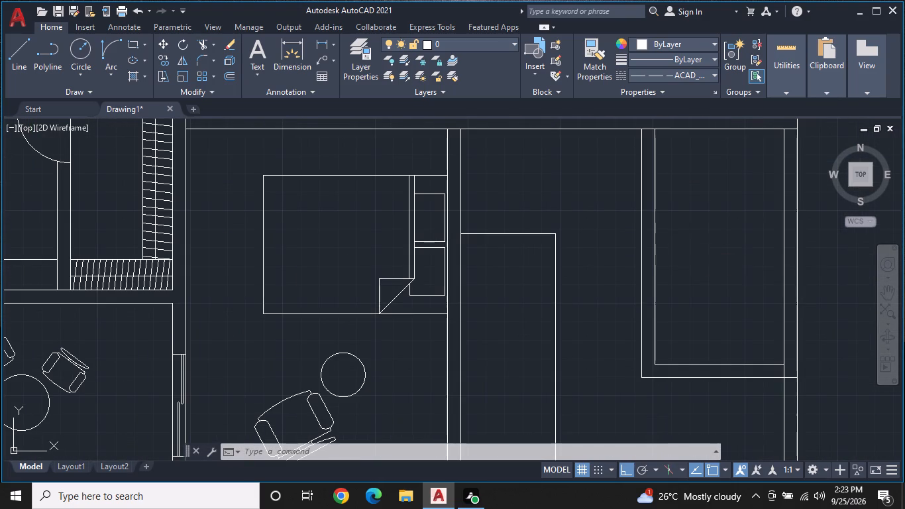
click(658, 247)
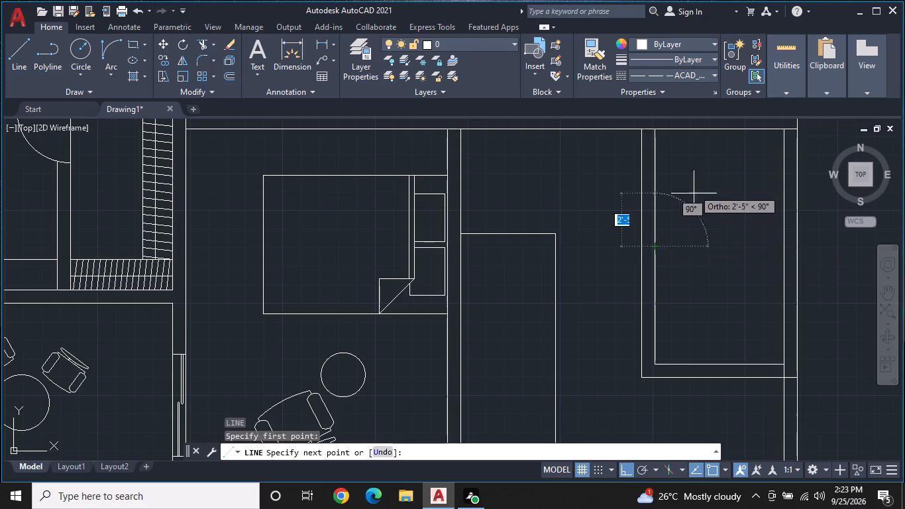
click(698, 78)
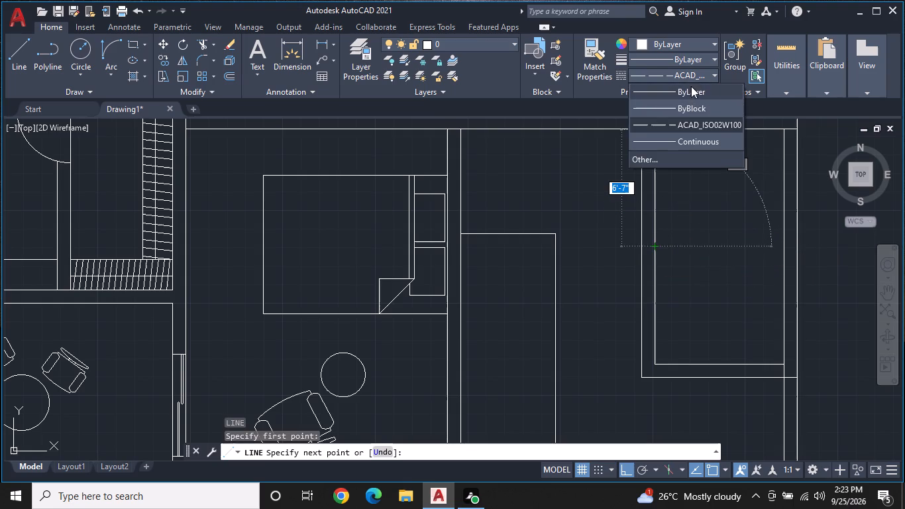
click(691, 86)
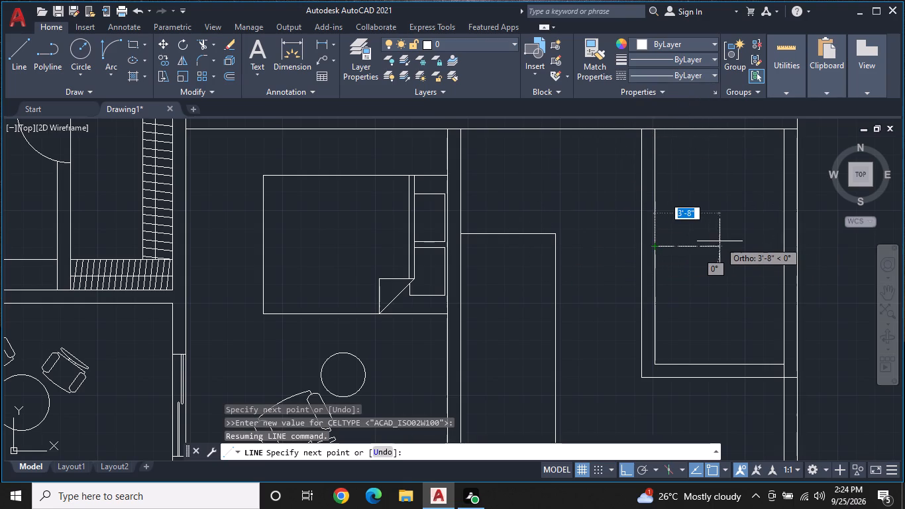
key(ctrl+grave)
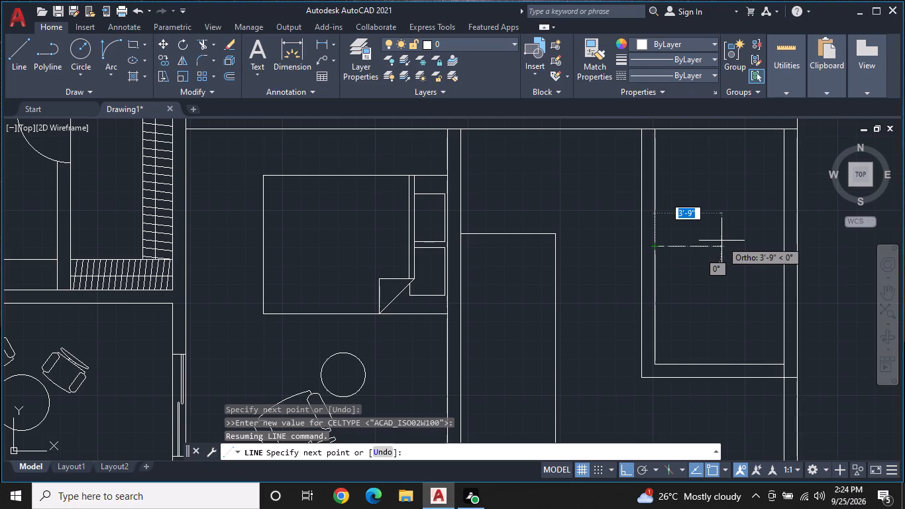
key(Escape)
key(ctrl+1)
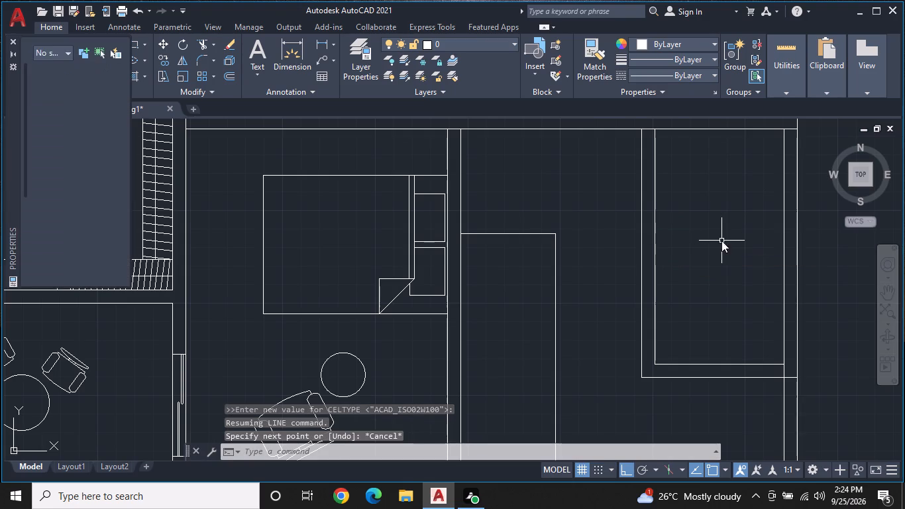
click(117, 105)
click(117, 105)
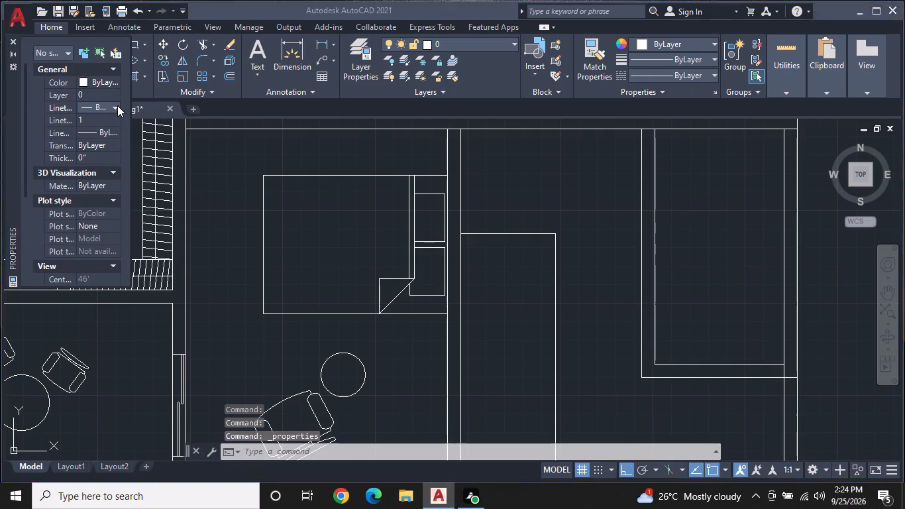
click(109, 117)
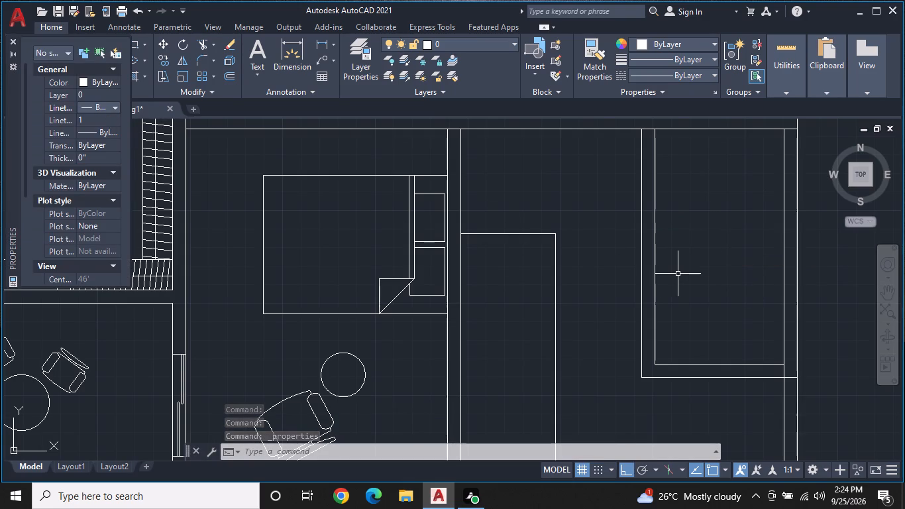
Draw a 12'-10" long rectangle about 2 ft deep along the small room's left wall from the upper wall, with a divider at the wall's midpoint.
text(L)
key(space)
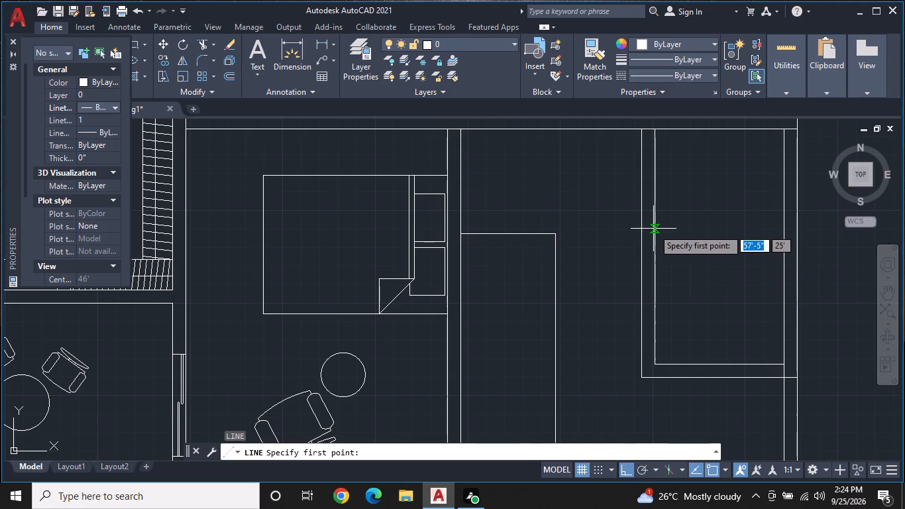
click(654, 242)
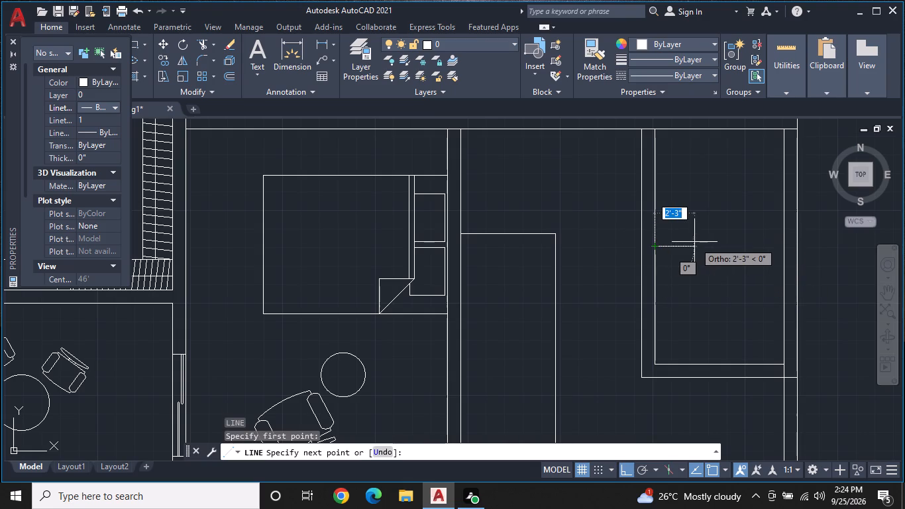
click(692, 243)
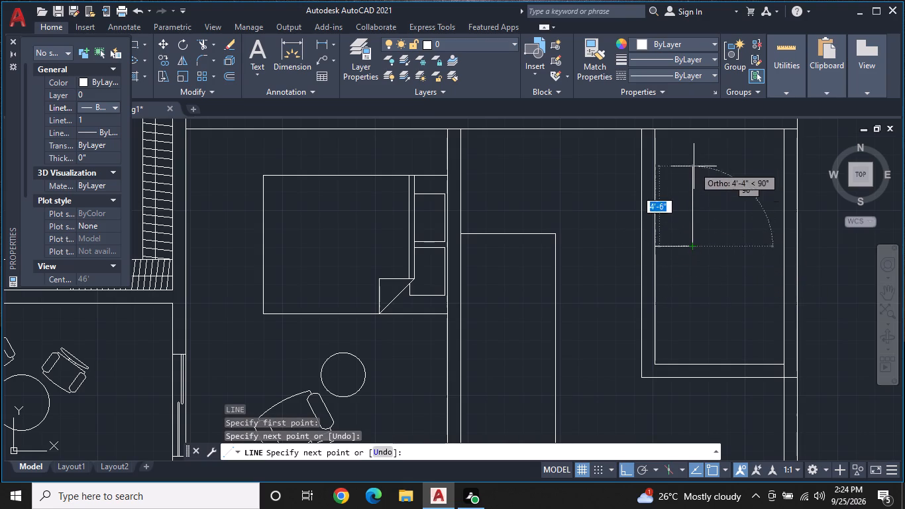
click(693, 126)
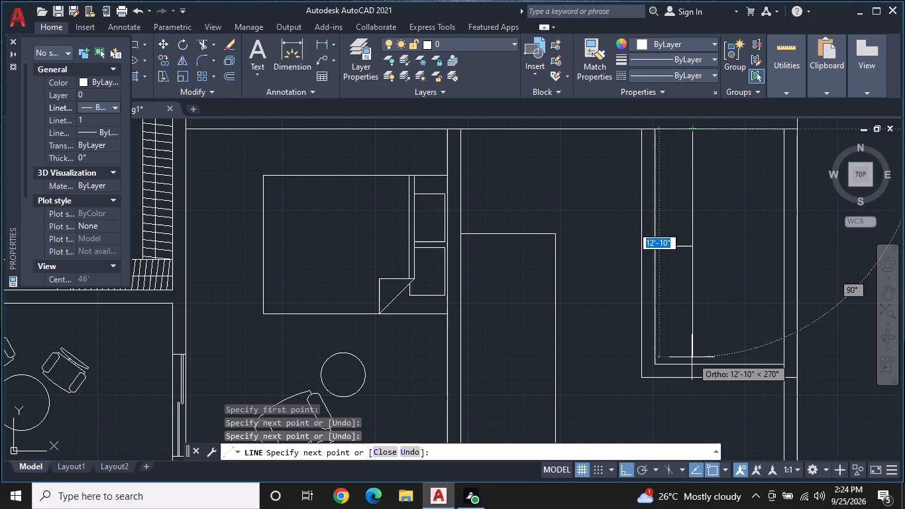
click(692, 357)
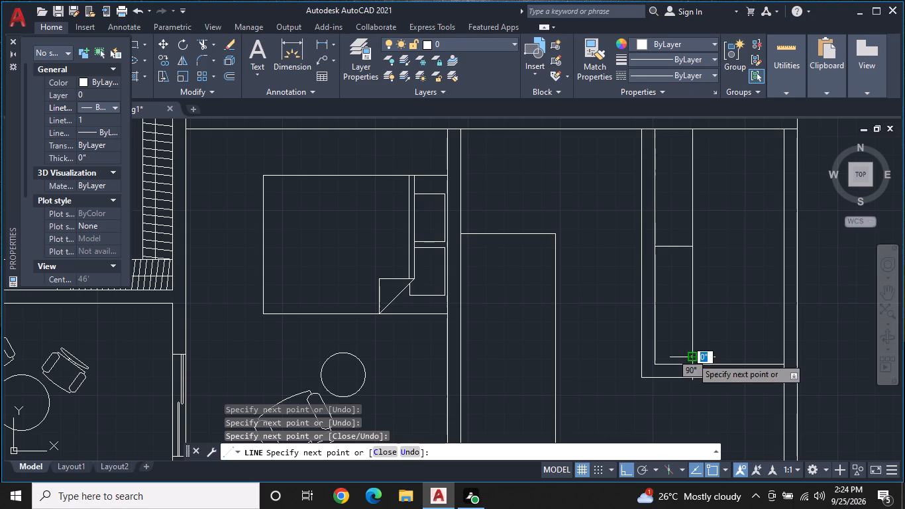
click(653, 359)
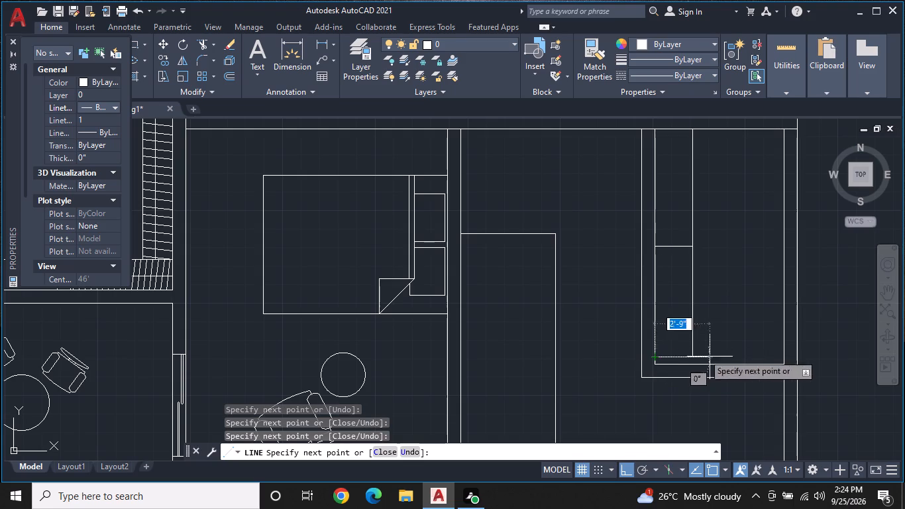
key(Escape)
middle_drag(712, 357, 617, 392)
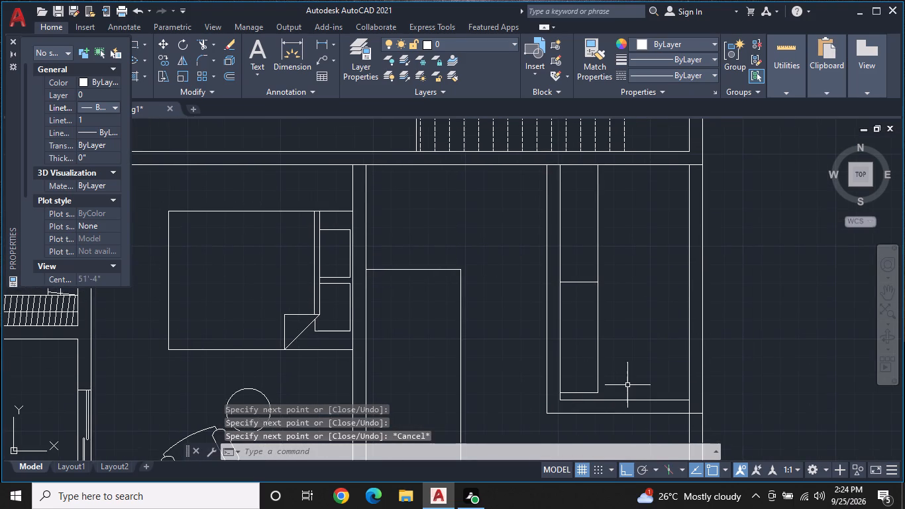
middle_drag(638, 336, 631, 325)
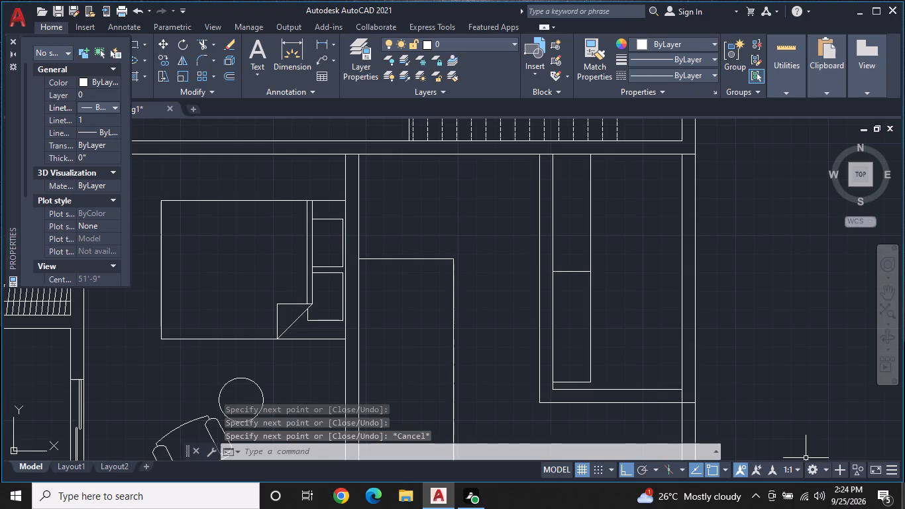
click(15, 40)
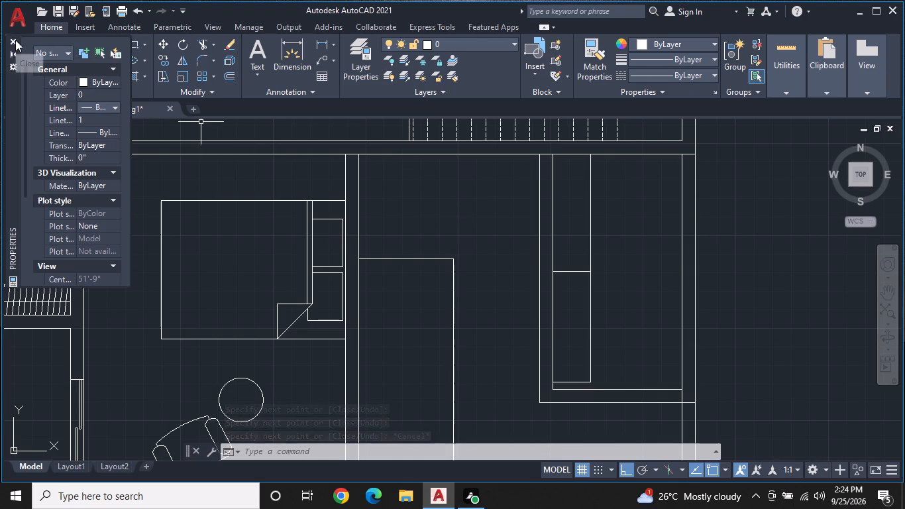
Open the block libraries and load House Designer.dwg in place of Home - Space Planner.dwg.
click(78, 24)
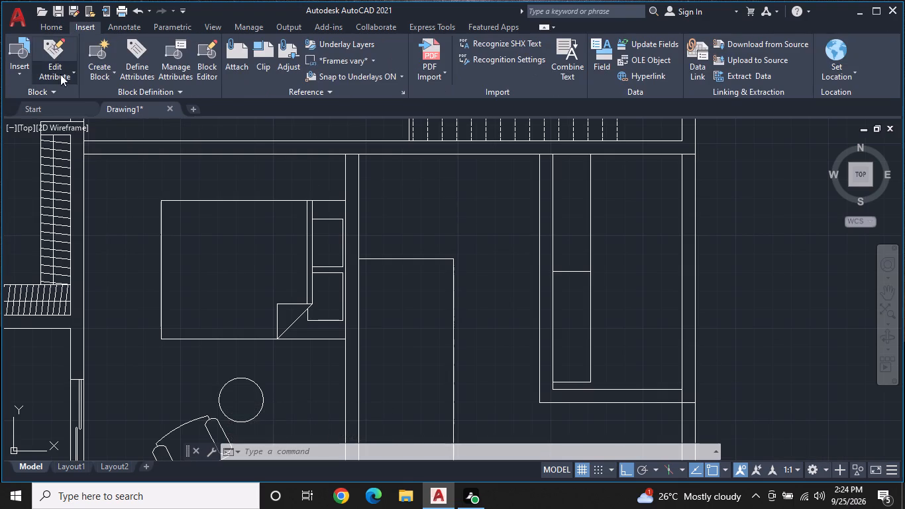
click(27, 74)
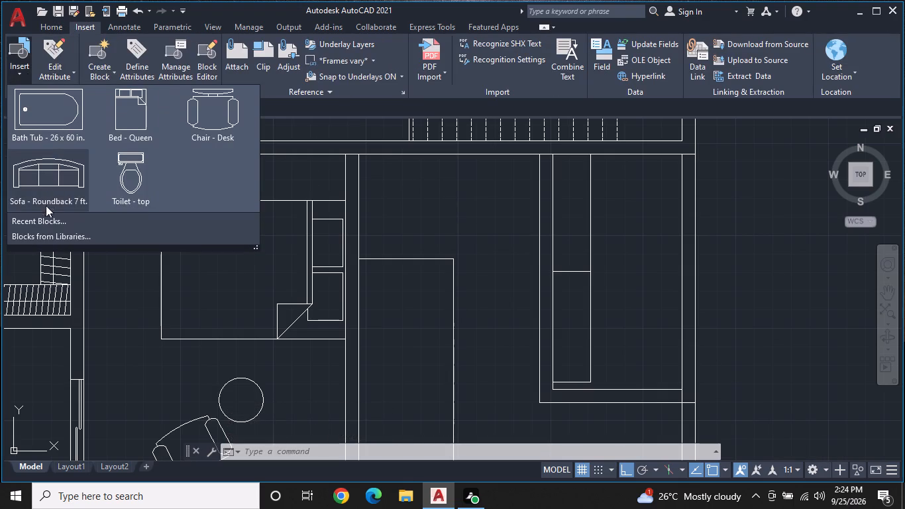
click(45, 237)
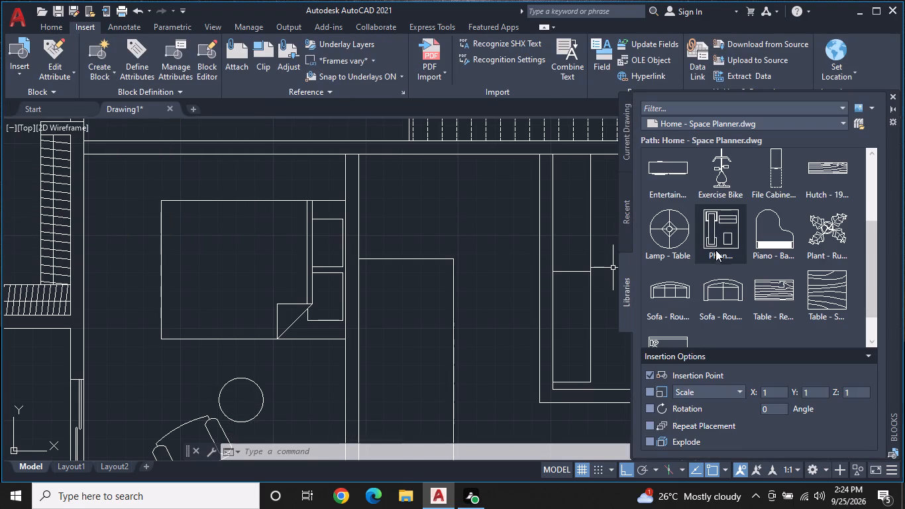
scroll(718, 249, down, 3)
click(789, 120)
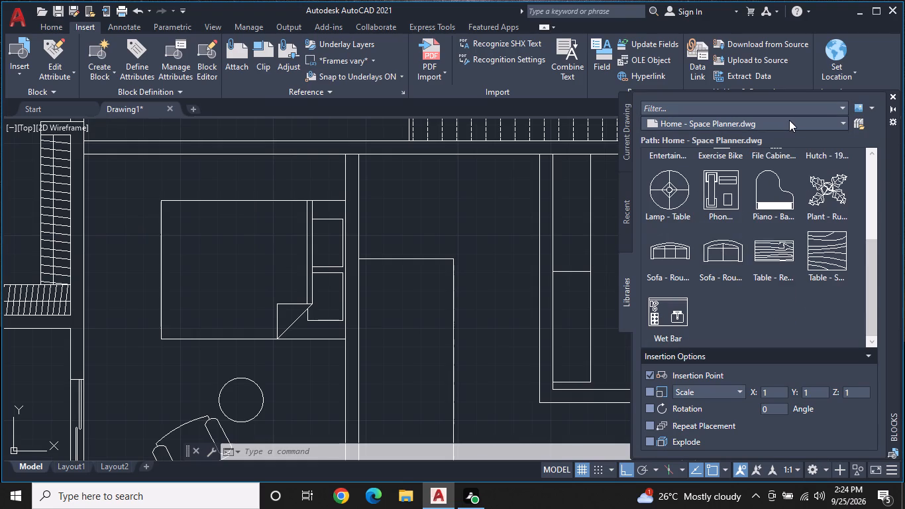
click(735, 146)
scroll(729, 202, up, 3)
click(800, 125)
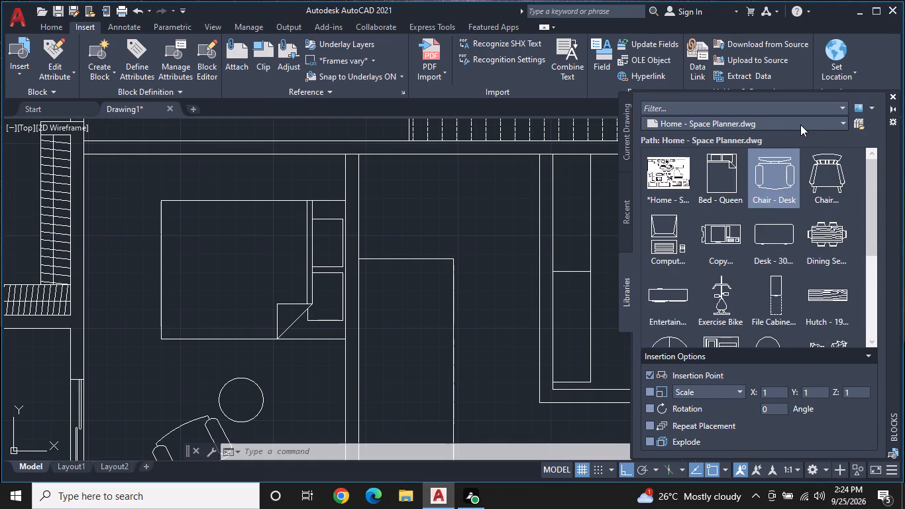
click(731, 154)
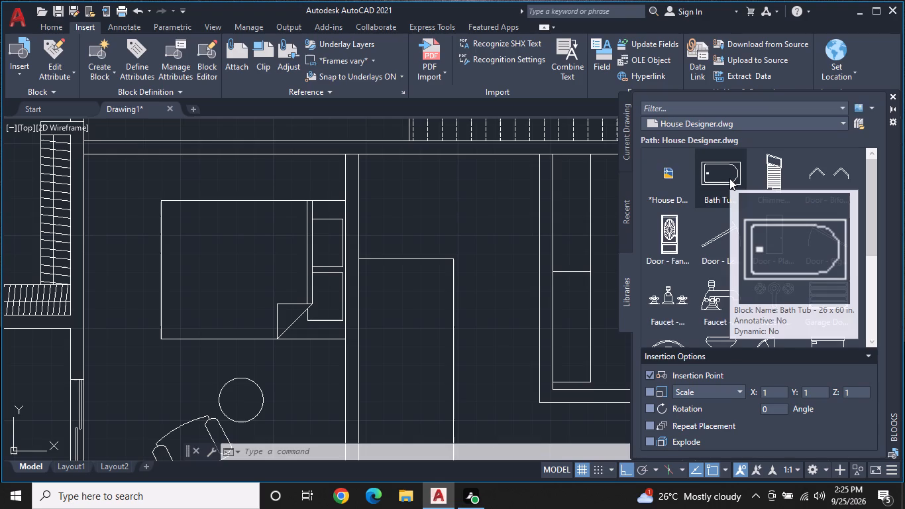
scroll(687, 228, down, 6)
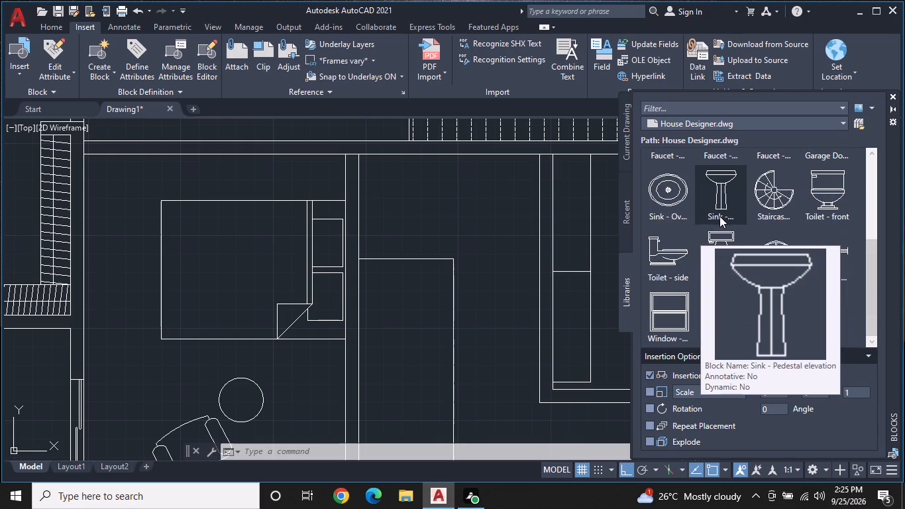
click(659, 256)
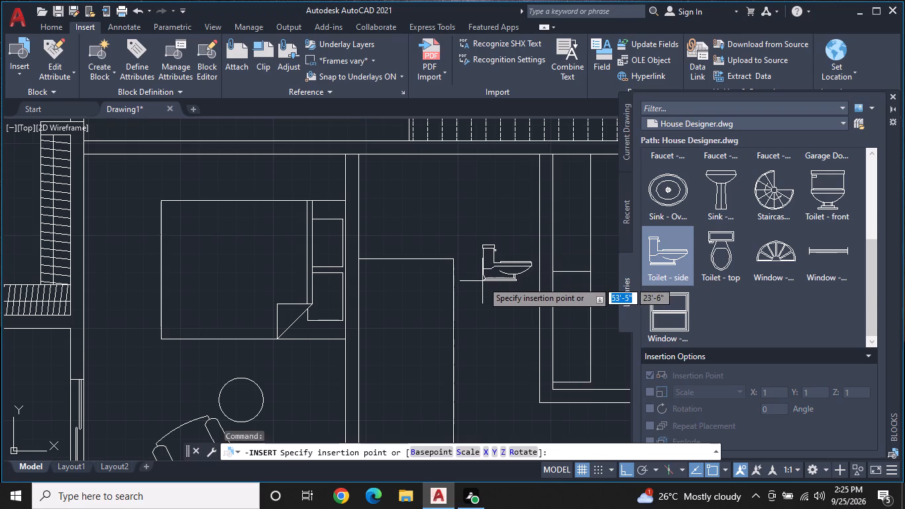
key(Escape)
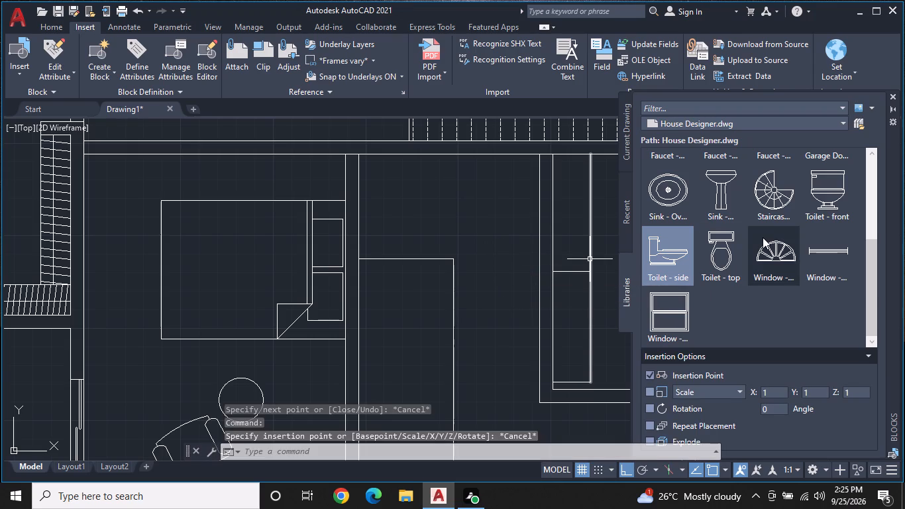
Insert the Toilet - top block from the House Designer.dwg library into the small room below the staircase, between the built-in units and outer wall.
scroll(763, 237, down, 4)
scroll(763, 237, up, 4)
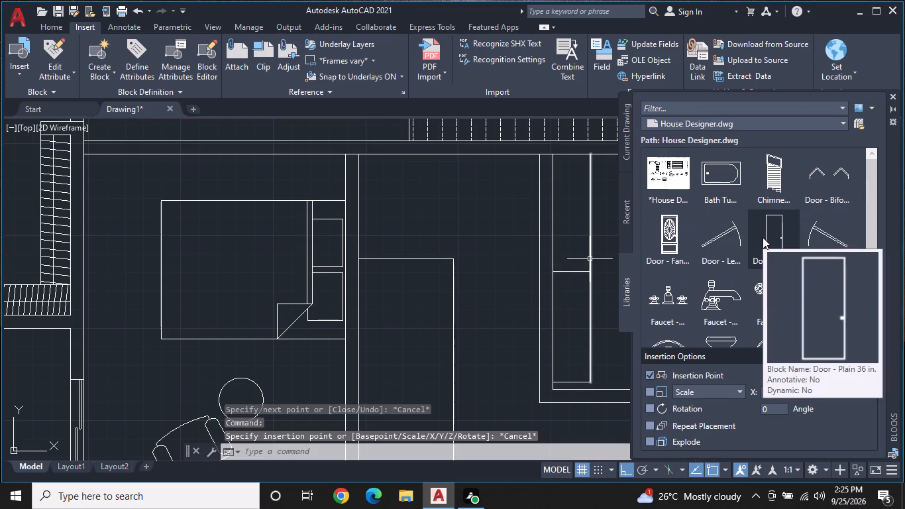
scroll(762, 229, down, 2)
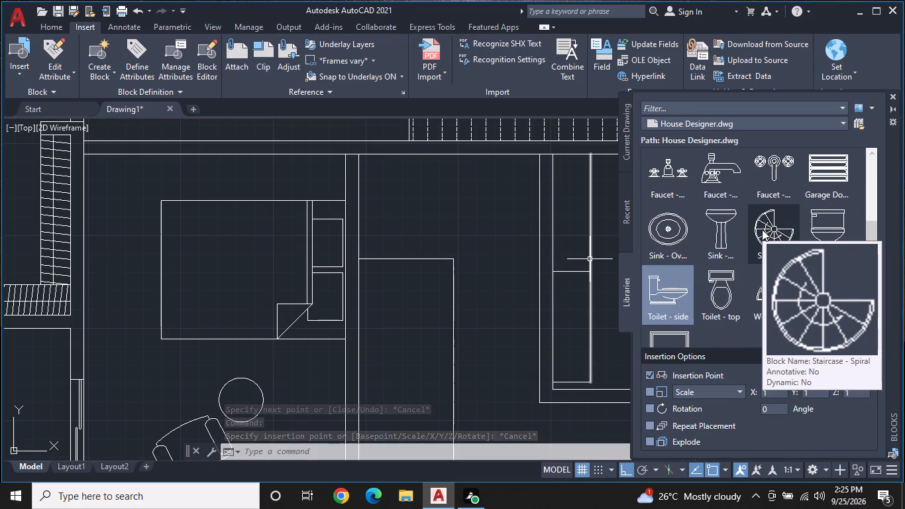
scroll(762, 229, up, 1)
scroll(762, 229, down, 1)
click(723, 286)
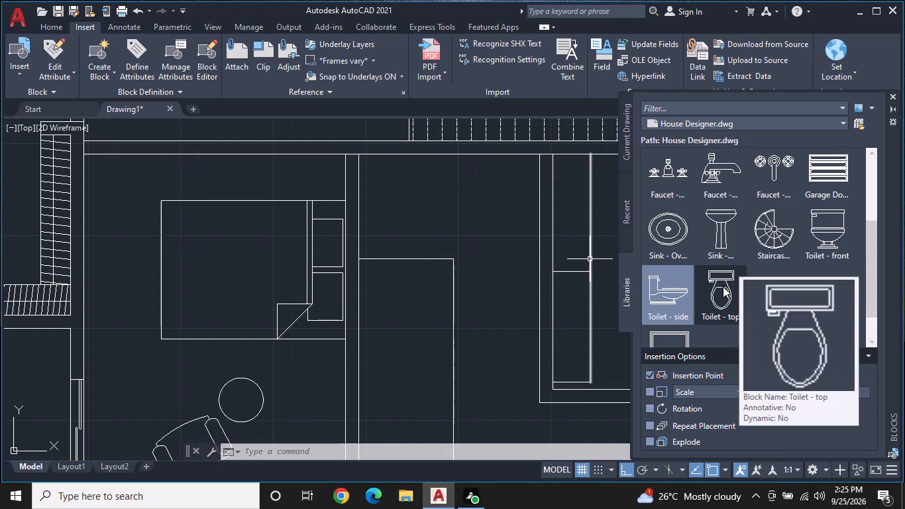
scroll(501, 306, down, 2)
middle_drag(447, 318, 433, 318)
middle_click(433, 318)
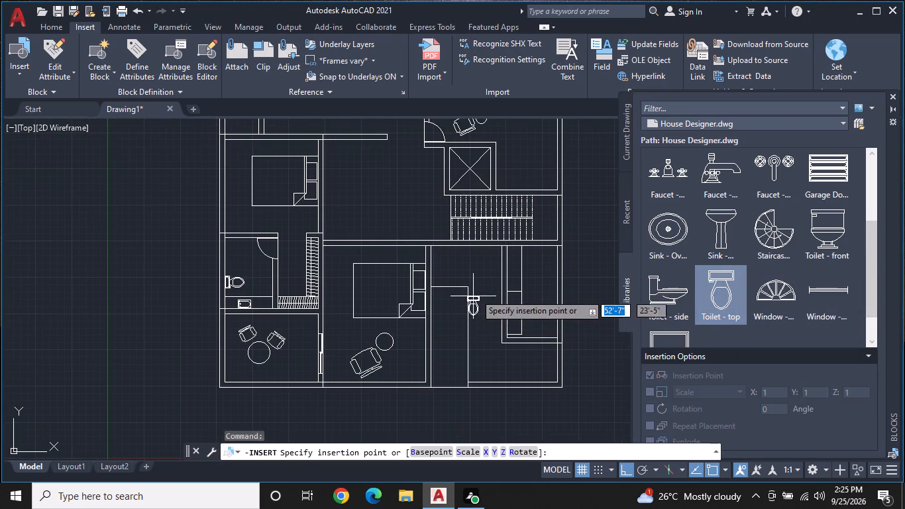
scroll(539, 292, up, 2)
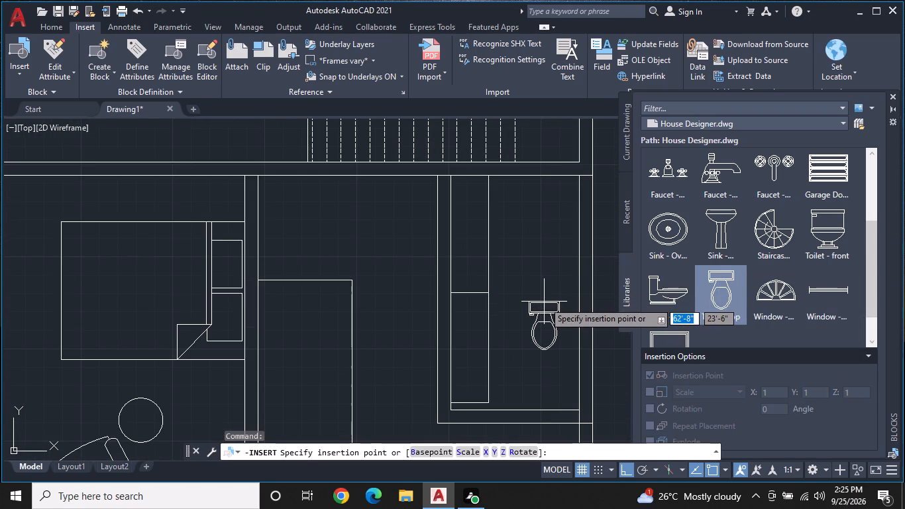
click(541, 296)
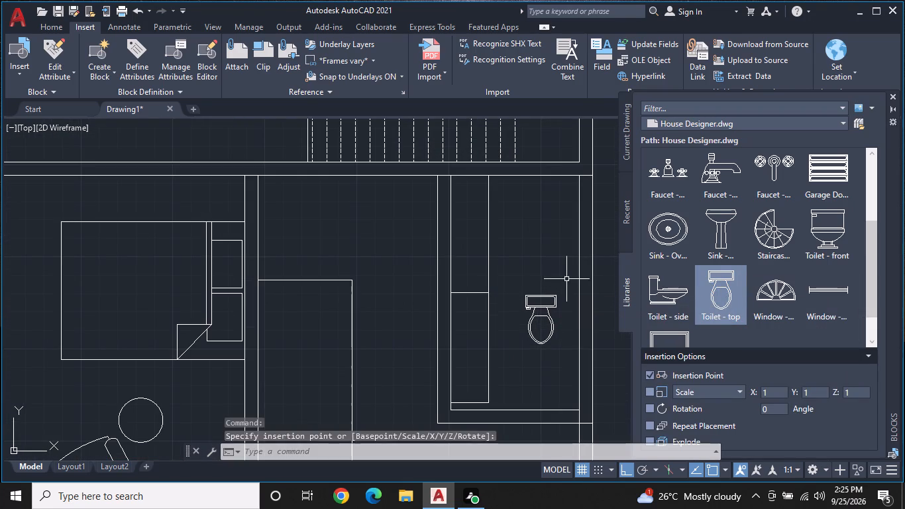
key(Escape)
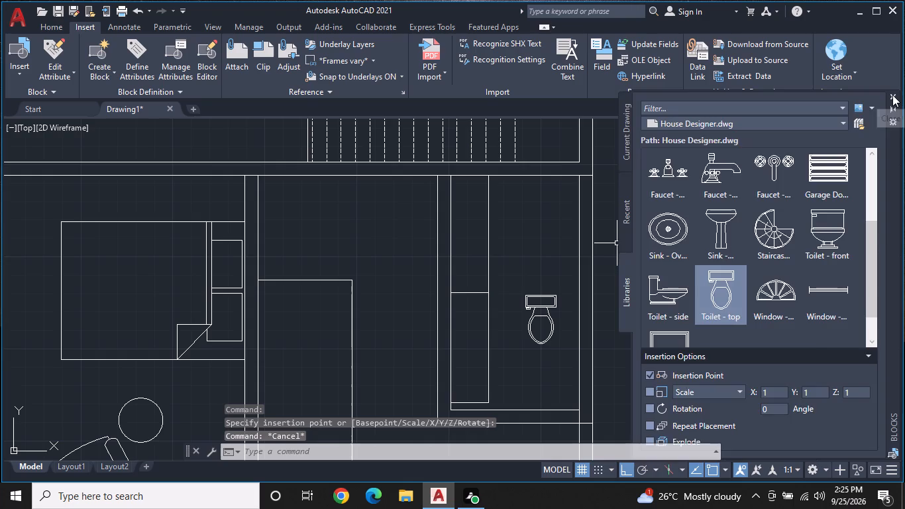
click(892, 95)
Rotate the new toilet by 270° about its tank corner so the tank faces the small room's right wall.
middle_drag(634, 279, 704, 221)
click(625, 250)
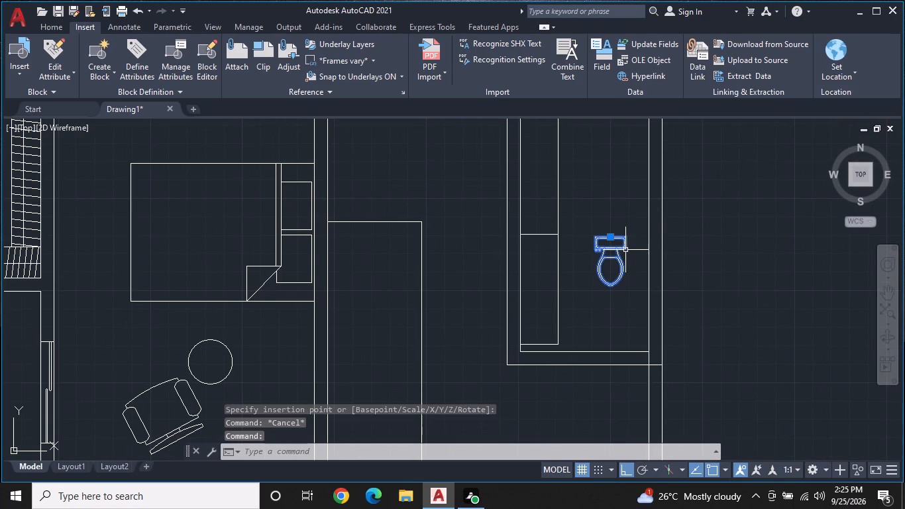
right_click(625, 250)
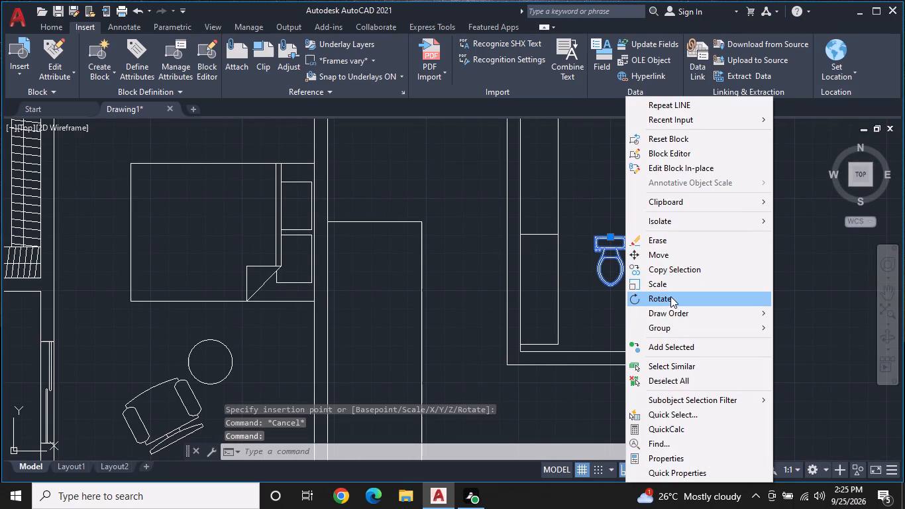
click(670, 296)
click(626, 237)
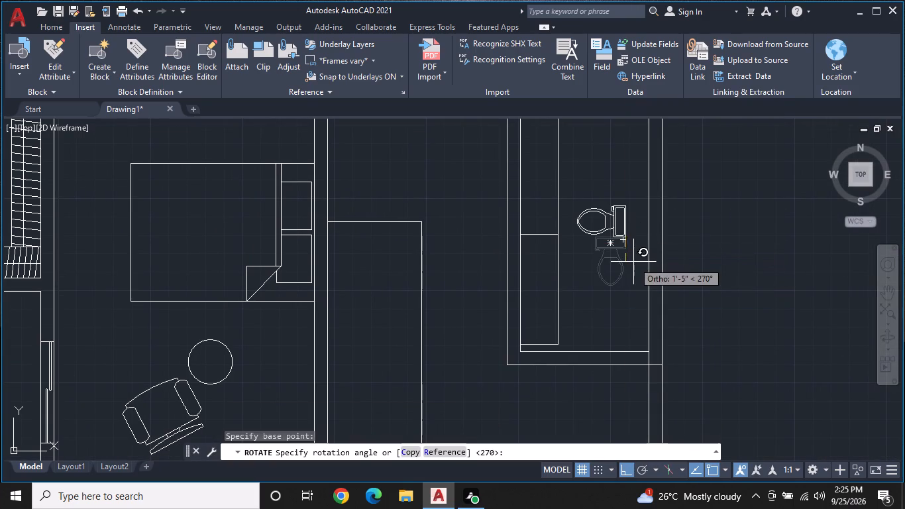
click(633, 262)
Move the rotated toilet so the middle of its tank's back sits on the right wall's inner line.
click(620, 217)
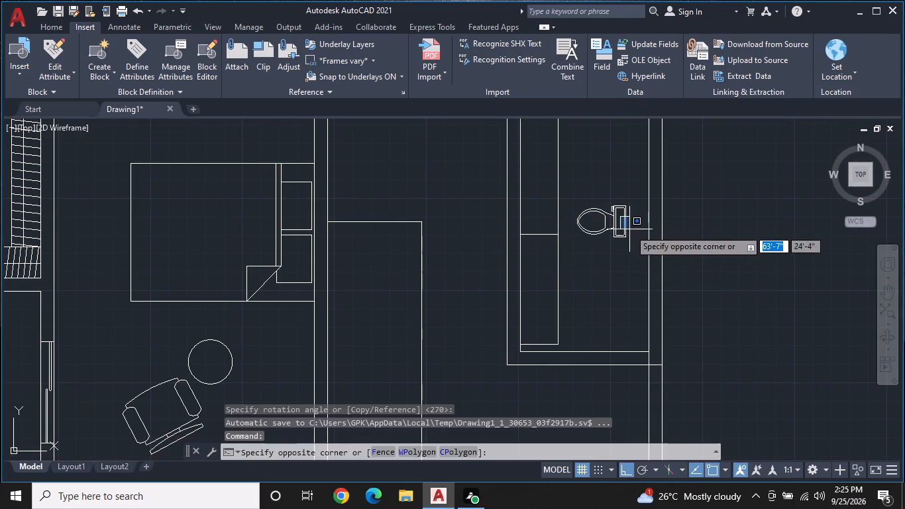
click(629, 229)
click(625, 231)
click(627, 221)
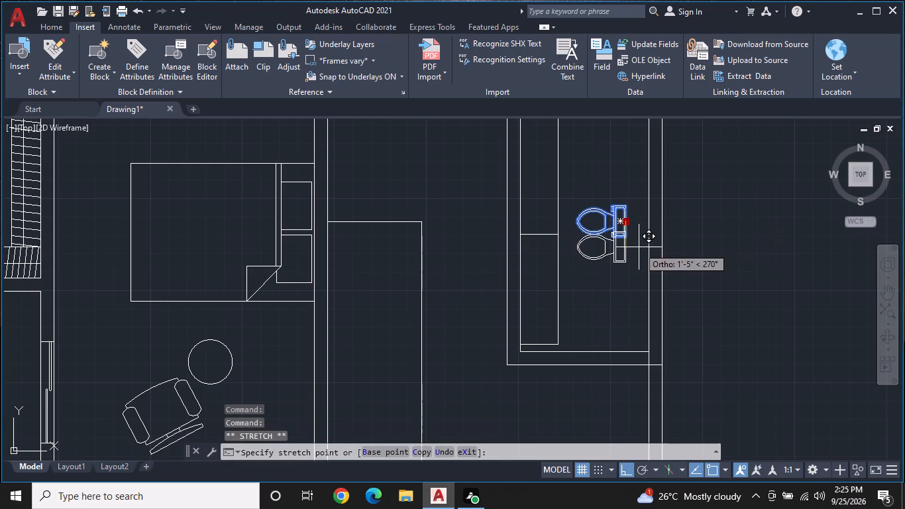
click(643, 256)
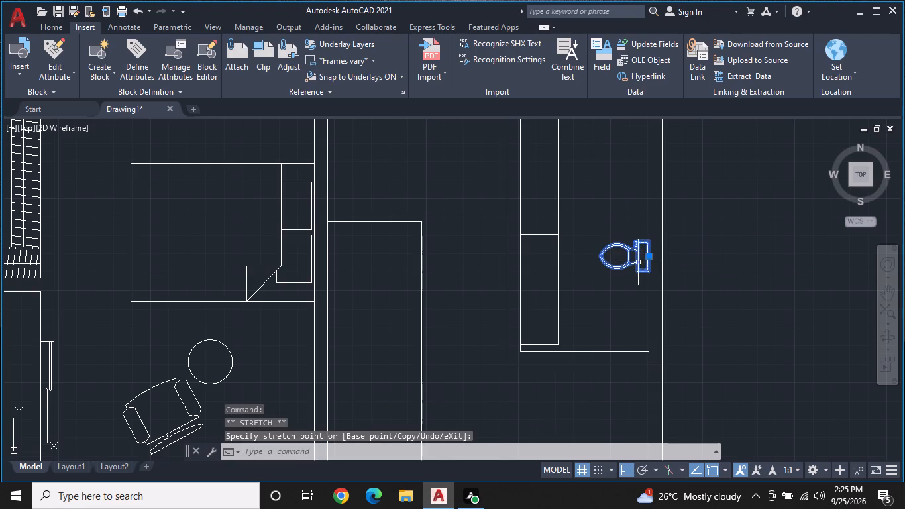
middle_drag(640, 257, 670, 228)
key(Escape)
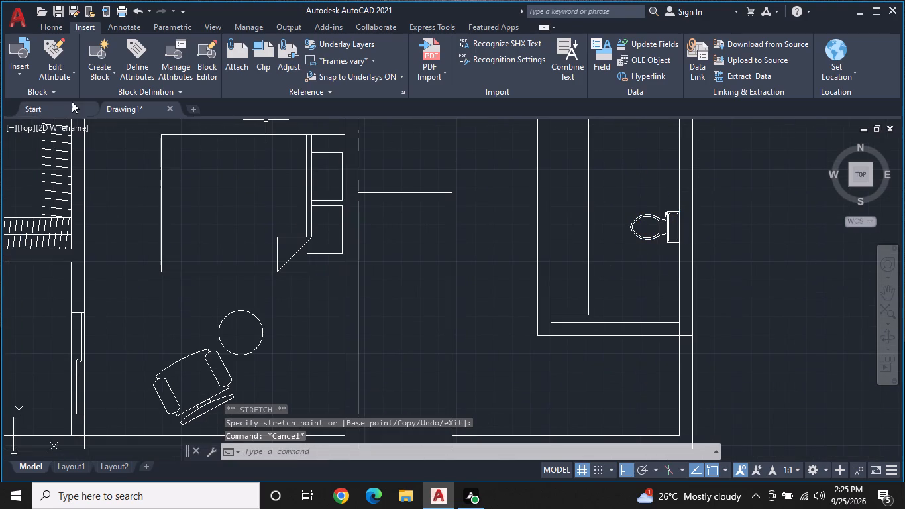
Insert the Bath Tub - 26 x 60 in. block from the current drawing near the small room's lower wall, beside the built-in units.
click(46, 92)
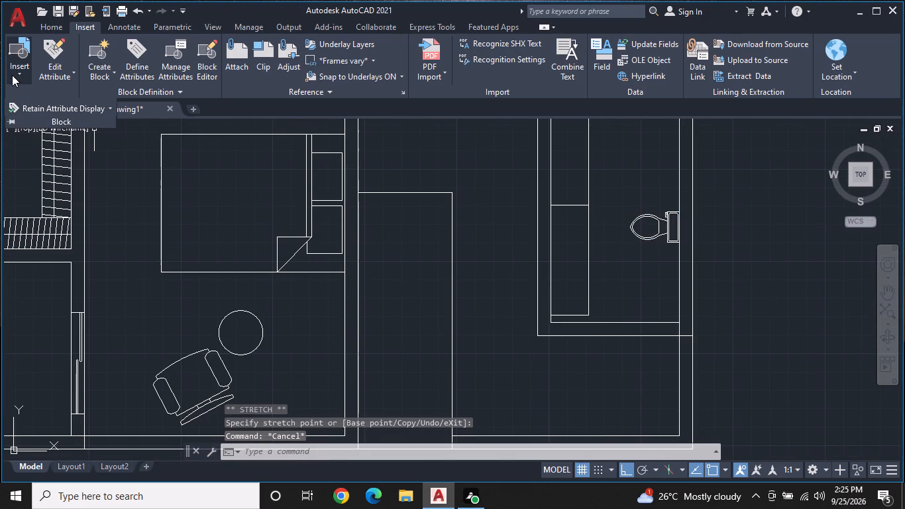
click(23, 78)
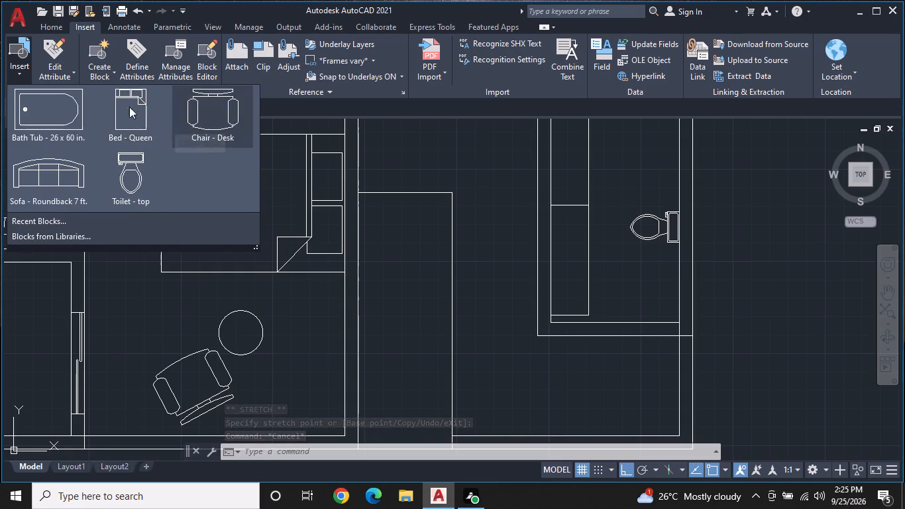
drag(30, 96, 32, 105)
scroll(545, 296, down, 1)
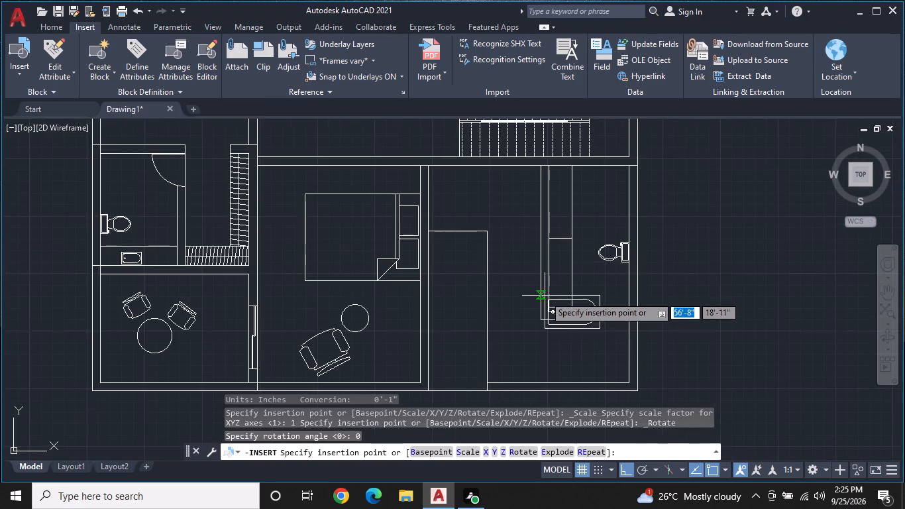
scroll(570, 292, up, 3)
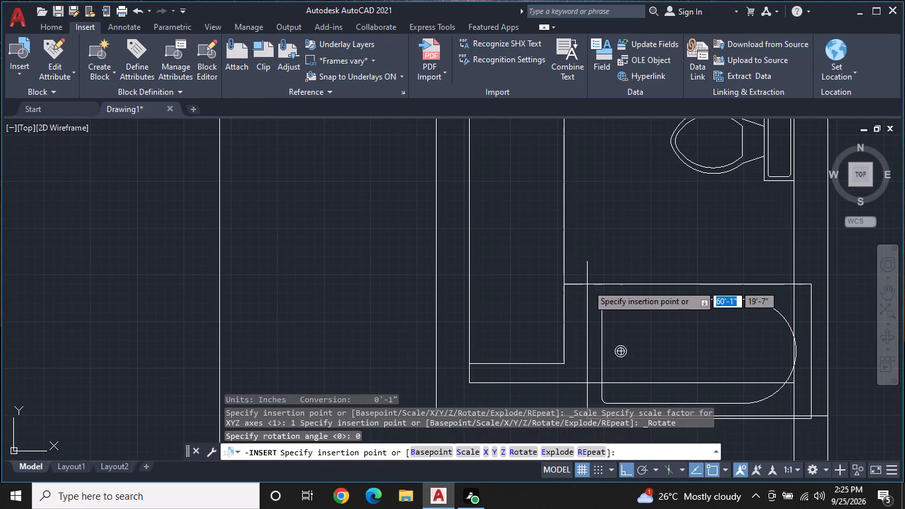
click(587, 284)
key(Escape)
Scale the inserted bath tub down to about a third of its size from its upper-left corner, as a basin.
click(600, 304)
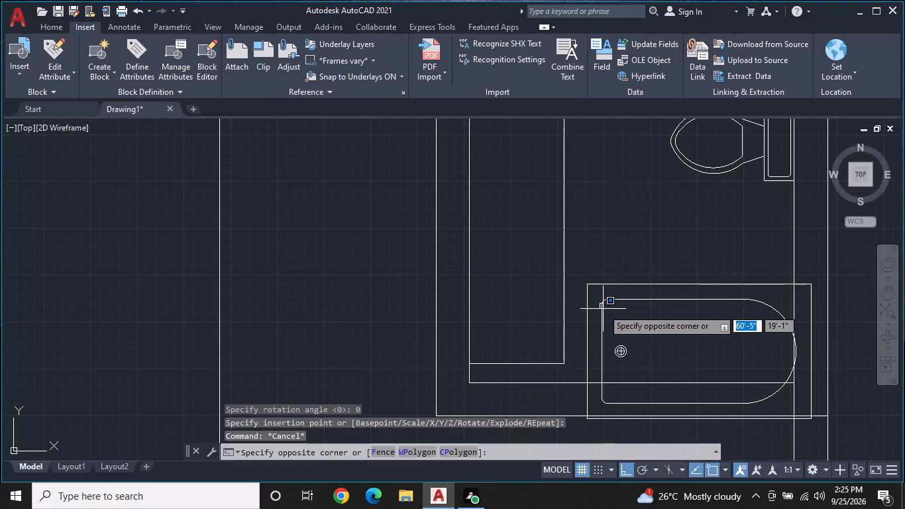
key(s)
key(c)
key(space)
click(603, 319)
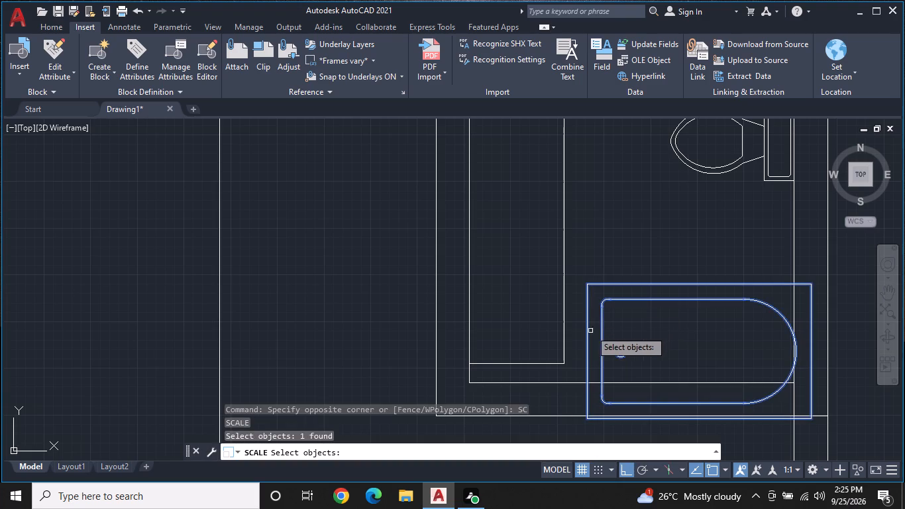
key(space)
click(591, 286)
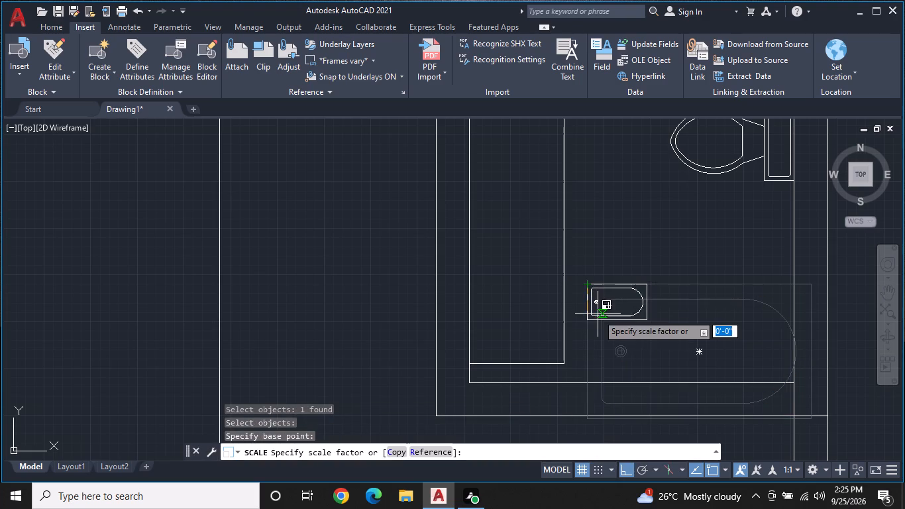
click(598, 319)
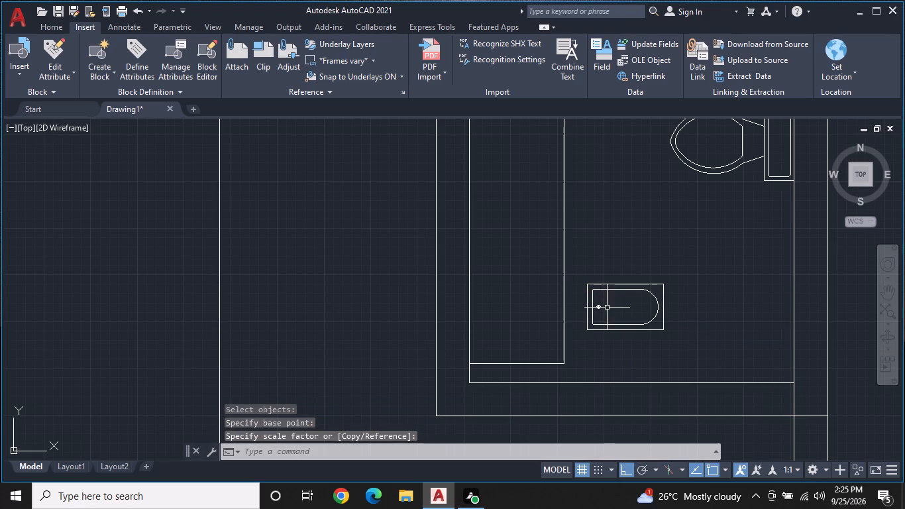
Move the reduced tub block straight down to the small room's lower wall.
click(598, 310)
click(589, 284)
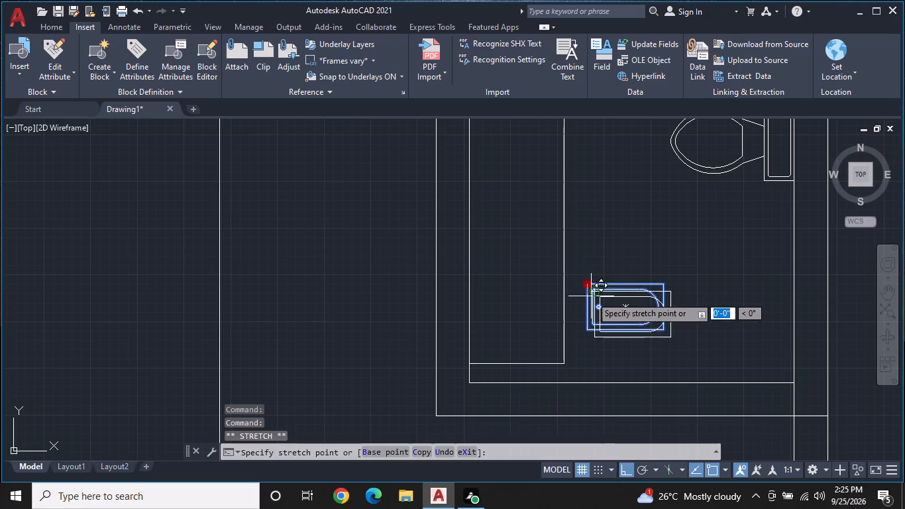
double_click(593, 339)
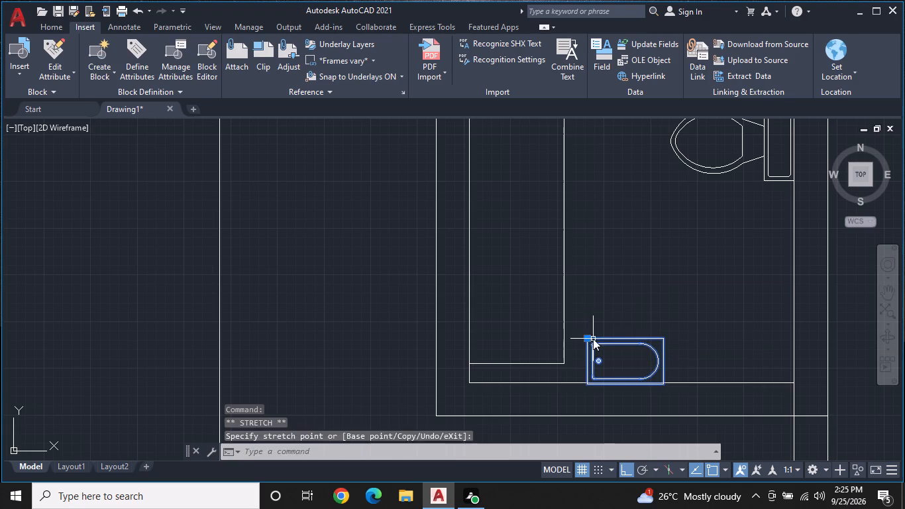
key(Escape)
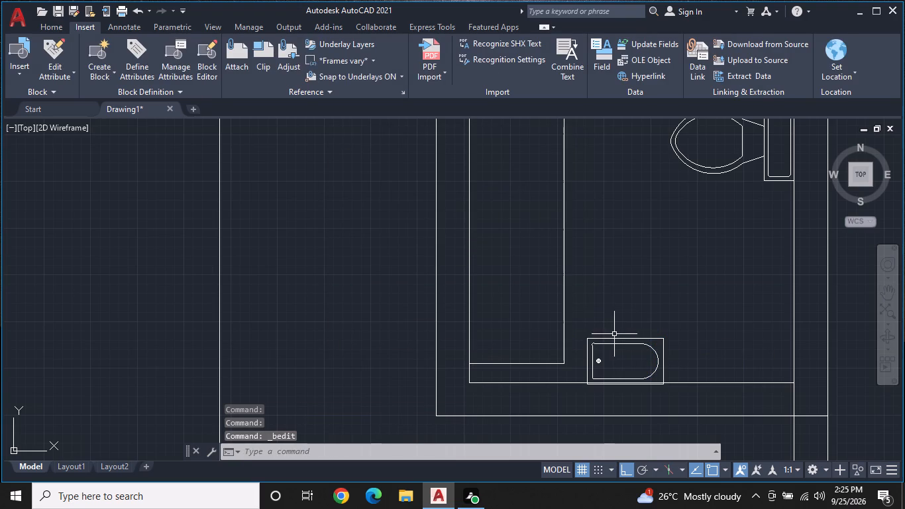
Move the reduced tub block by its lower-left corner onto the inner line of the lower wall.
click(610, 343)
middle_drag(610, 345, 618, 289)
scroll(592, 337, up, 2)
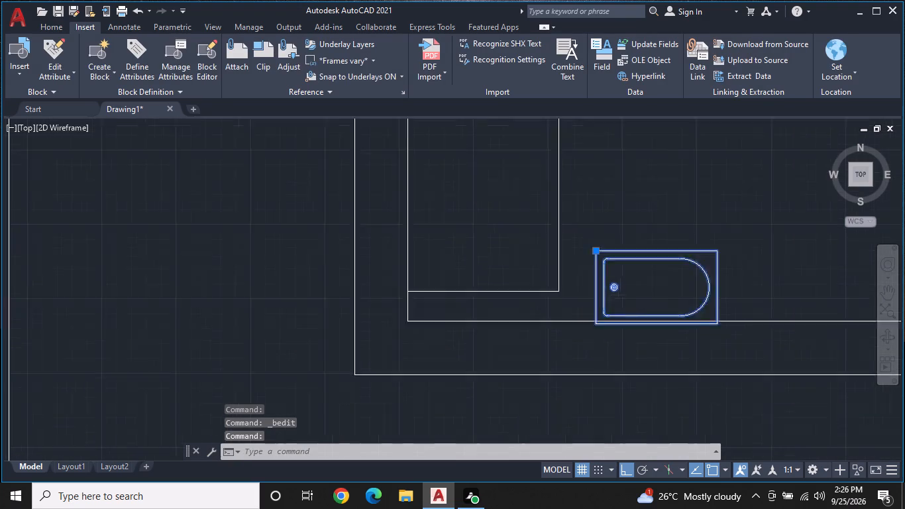
scroll(592, 337, up, 1)
right_click(599, 310)
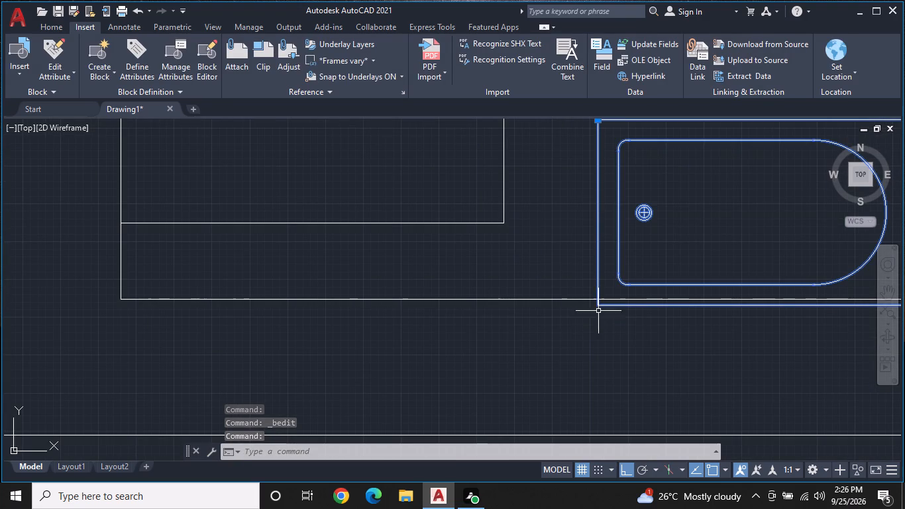
click(645, 259)
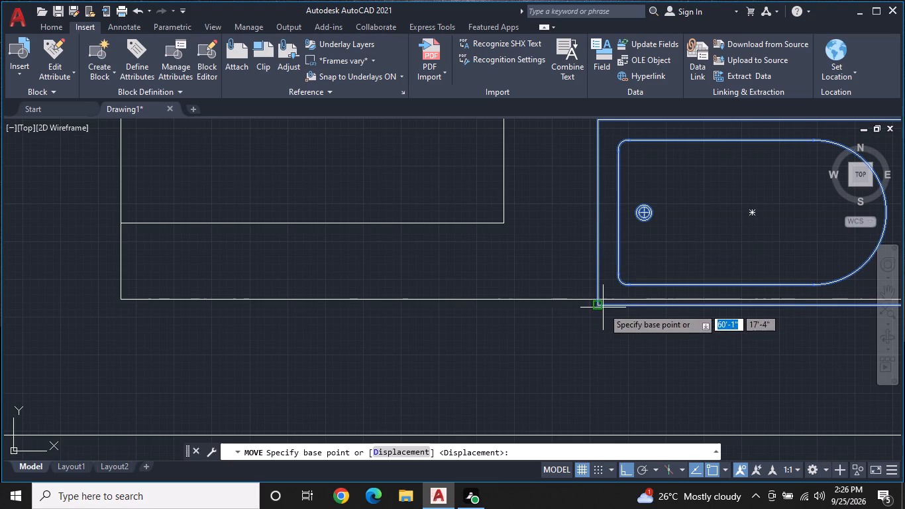
click(596, 309)
click(594, 301)
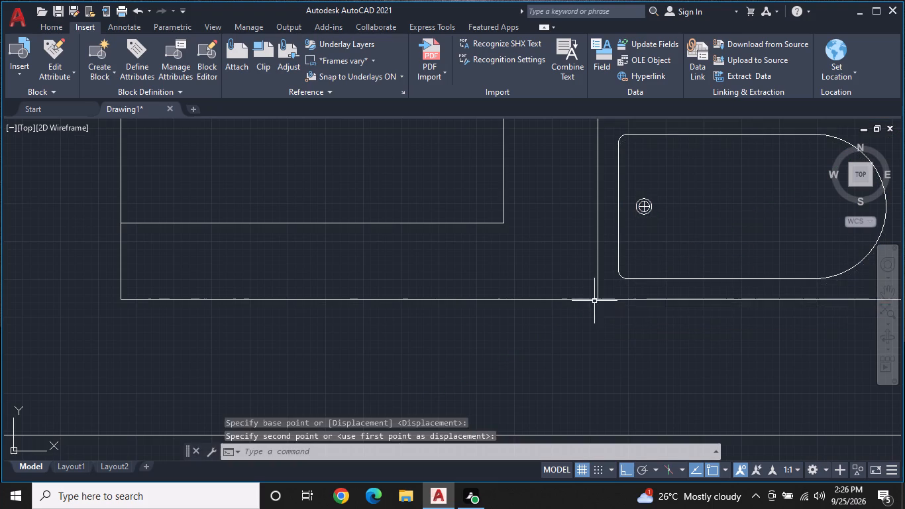
Examine the reduced tub's placement on the lower wall and compare it with the surrounding plan.
scroll(624, 278, down, 3)
middle_drag(636, 290, 592, 331)
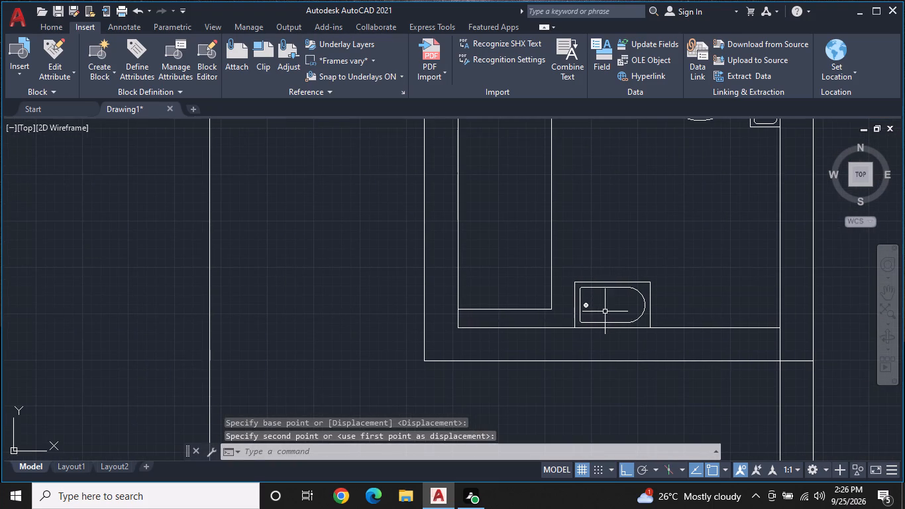
scroll(605, 311, up, 1)
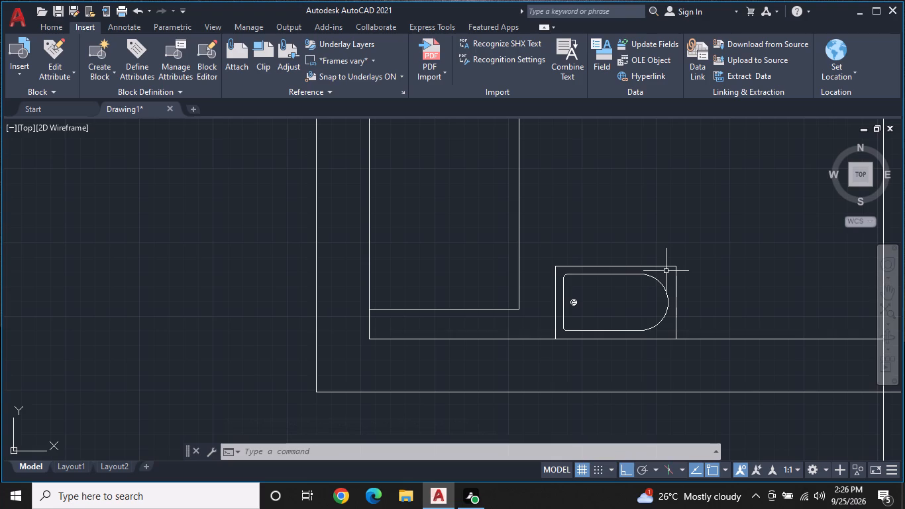
scroll(666, 270, down, 1)
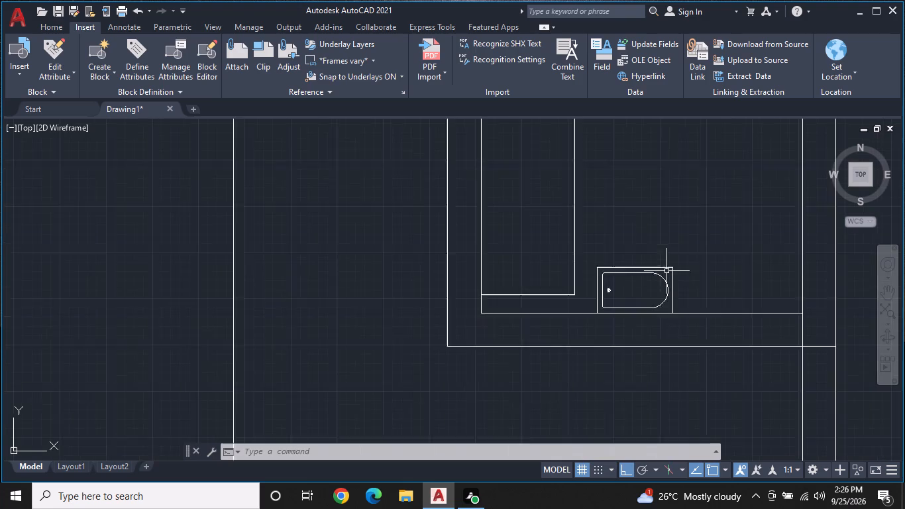
scroll(666, 271, down, 3)
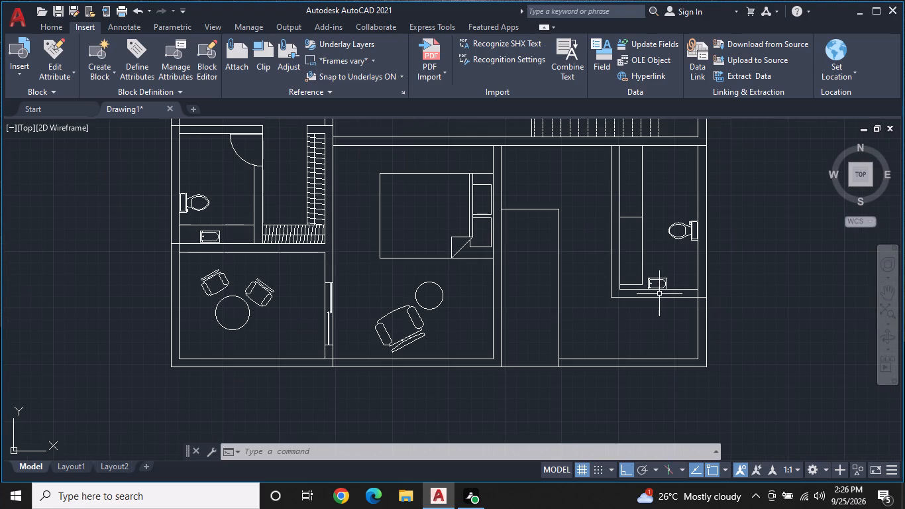
middle_drag(658, 294, 659, 282)
scroll(665, 270, up, 1)
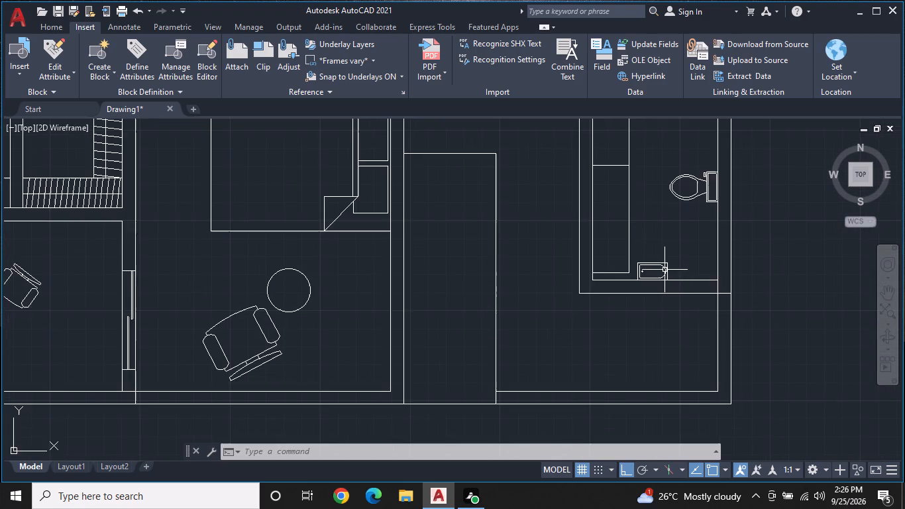
scroll(665, 270, up, 2)
click(661, 270)
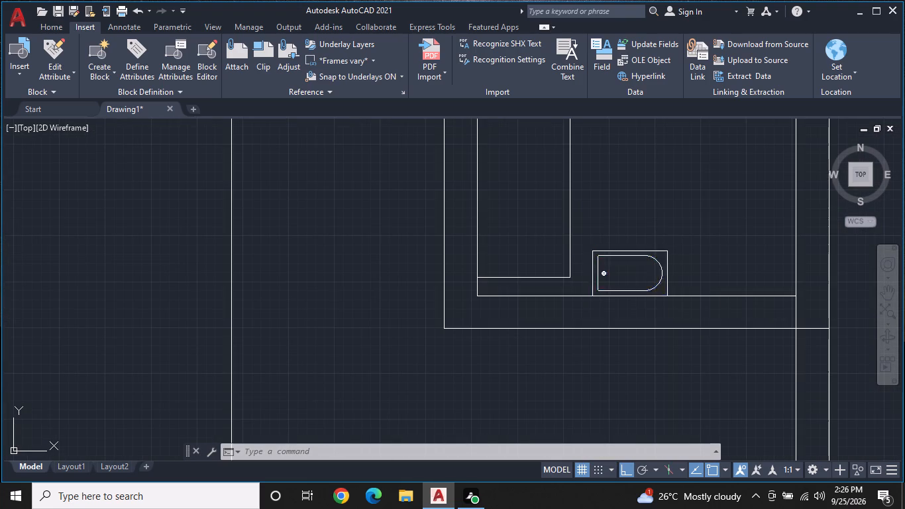
Copy the basin block by its lower-right corner about 2'-5" along the lower wall towards the exterior wall.
right_click(661, 270)
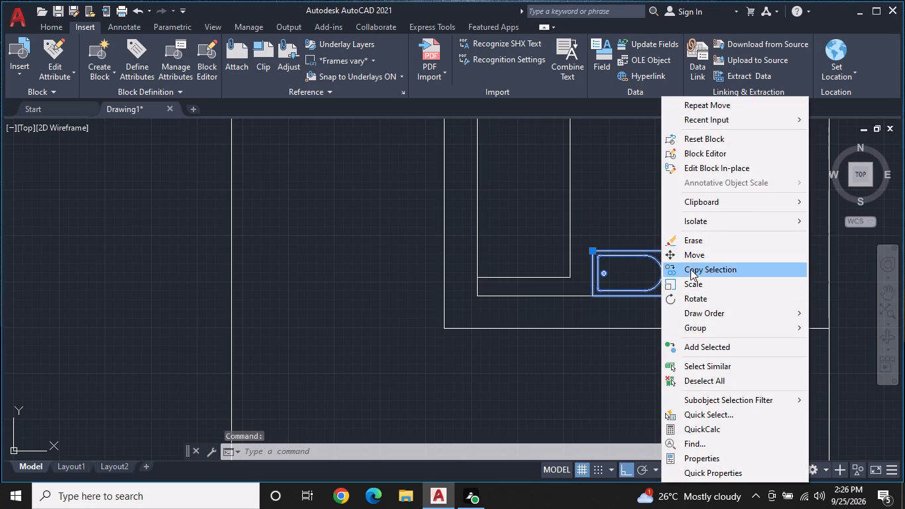
click(690, 269)
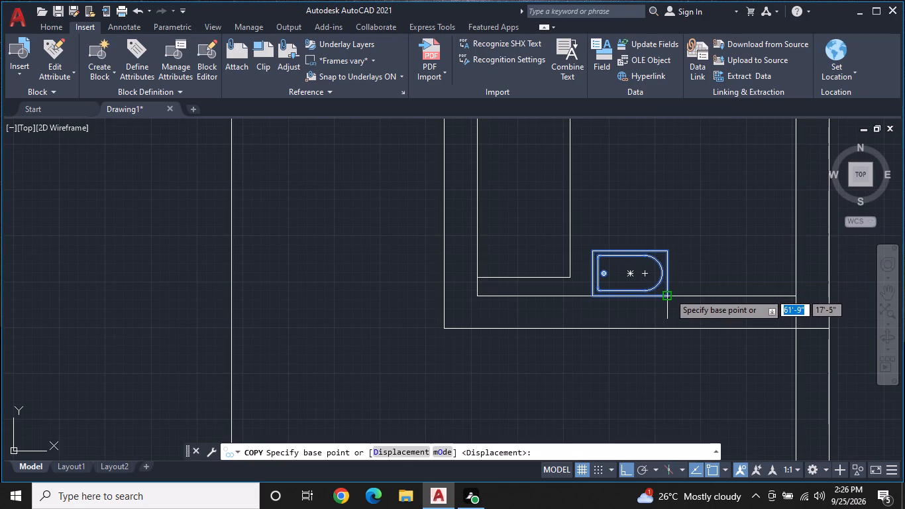
click(669, 293)
click(778, 290)
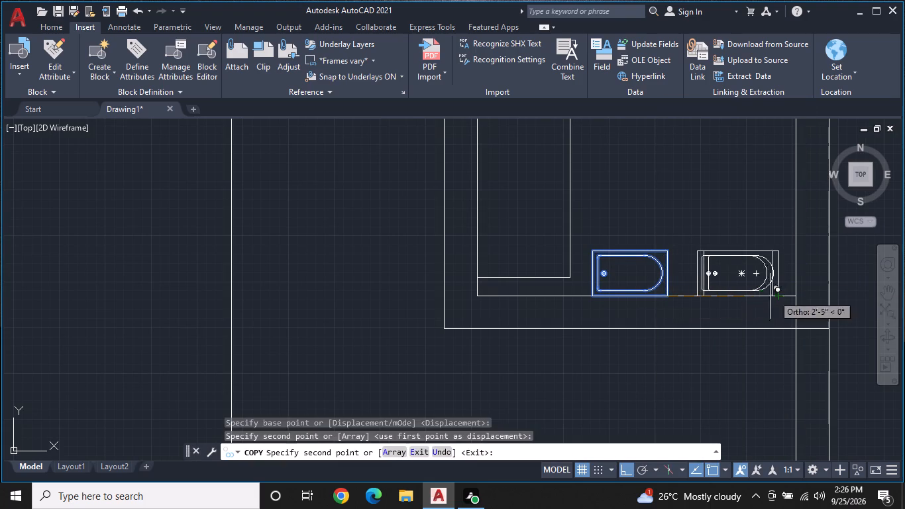
key(Escape)
Erase the short horizontal line closing the lower end of the small room's built-in unit.
scroll(744, 306, down, 3)
middle_drag(702, 311, 733, 313)
scroll(731, 315, up, 2)
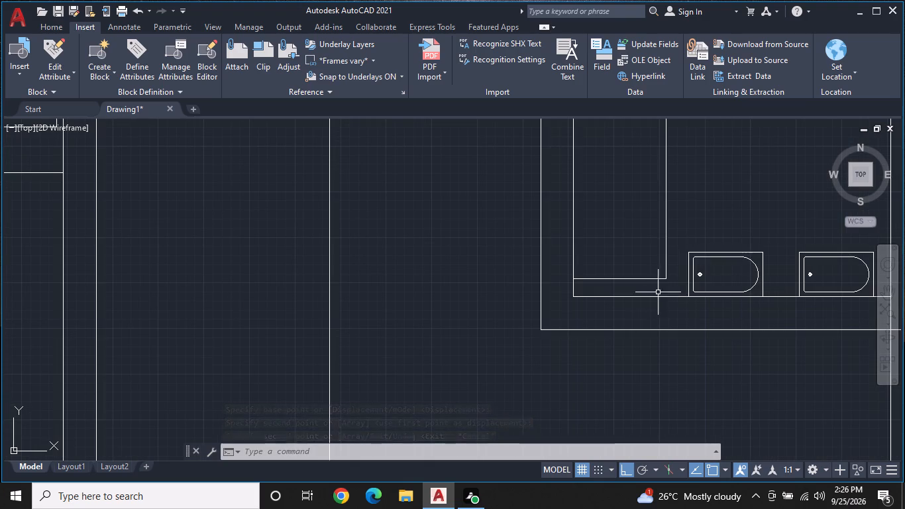
scroll(641, 302, up, 1)
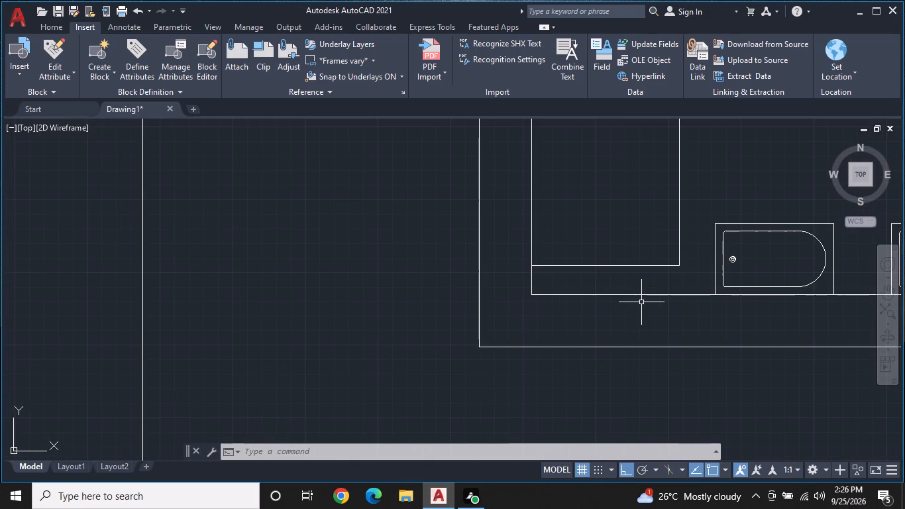
middle_drag(635, 271, 625, 296)
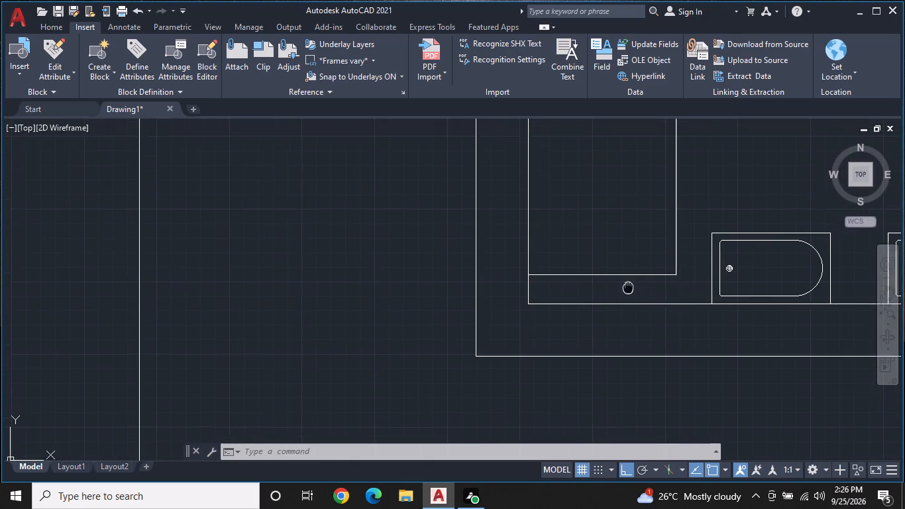
middle_drag(625, 296, 612, 315)
scroll(610, 315, up, 1)
scroll(610, 315, down, 3)
click(610, 311)
right_click(610, 309)
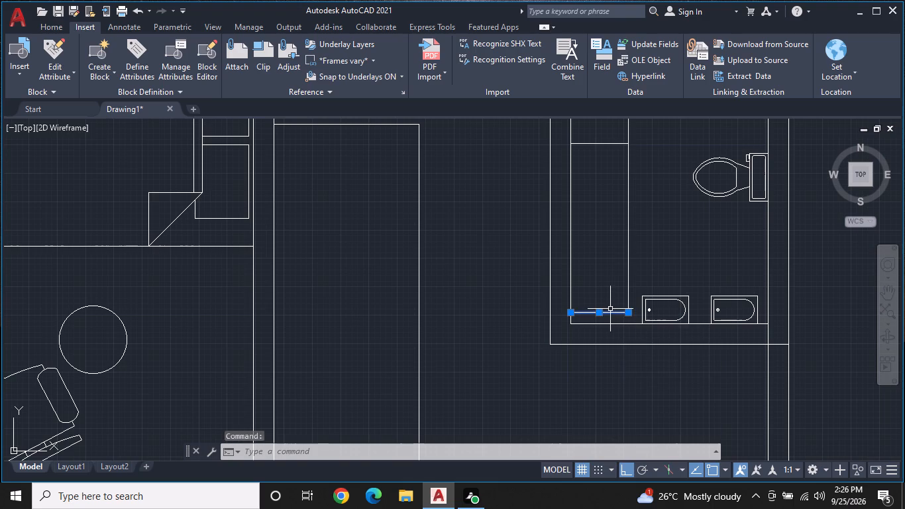
click(649, 241)
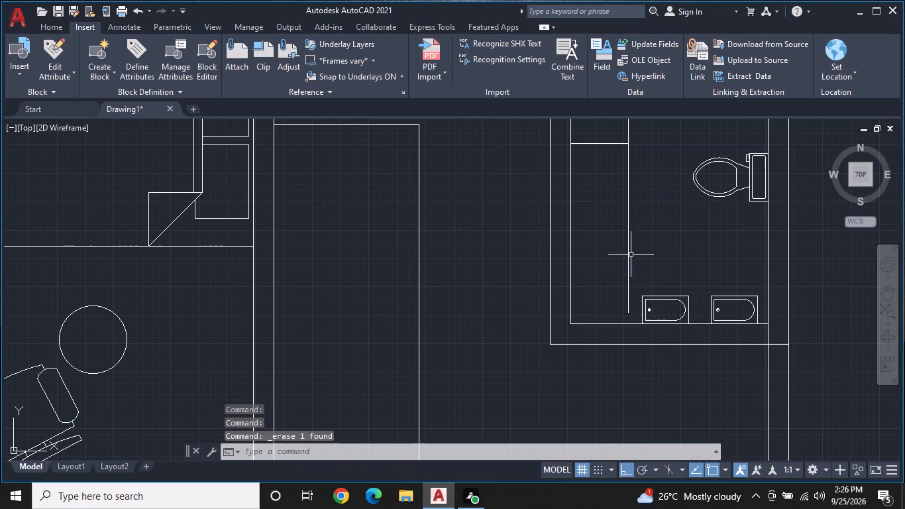
Draw a 2'-1" horizontal line across the built-in unit above the basins, from its front line to the inner wall line.
text(L)
key(space)
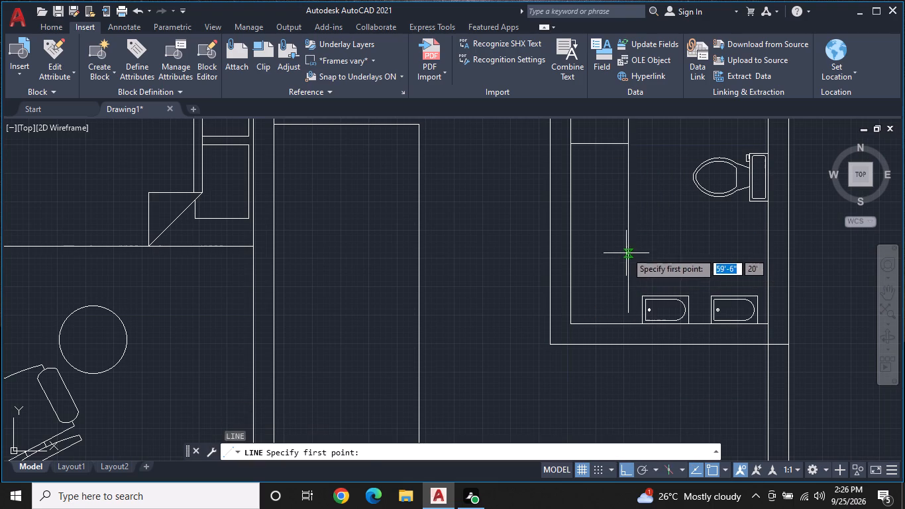
click(627, 245)
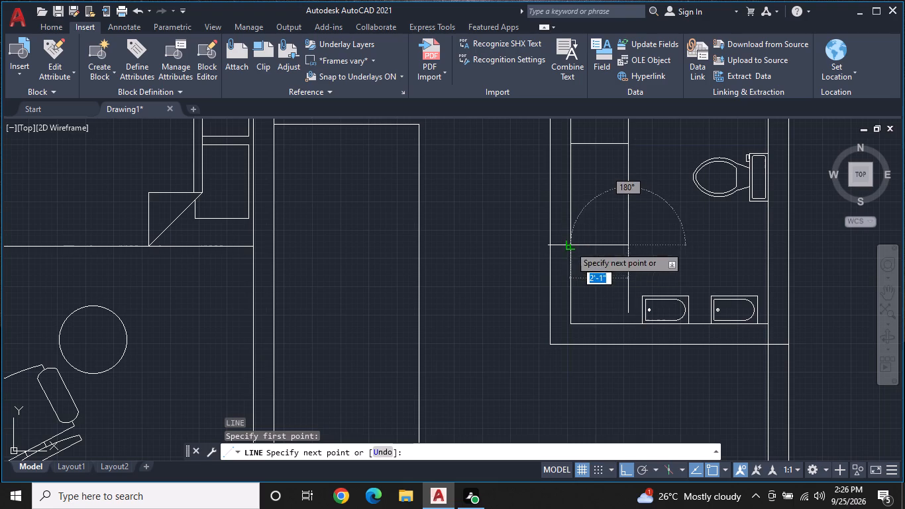
click(570, 246)
key(Escape)
Trim off the part of the built-in unit's front line that runs below the new end line.
key(t)
text(R)
key(space)
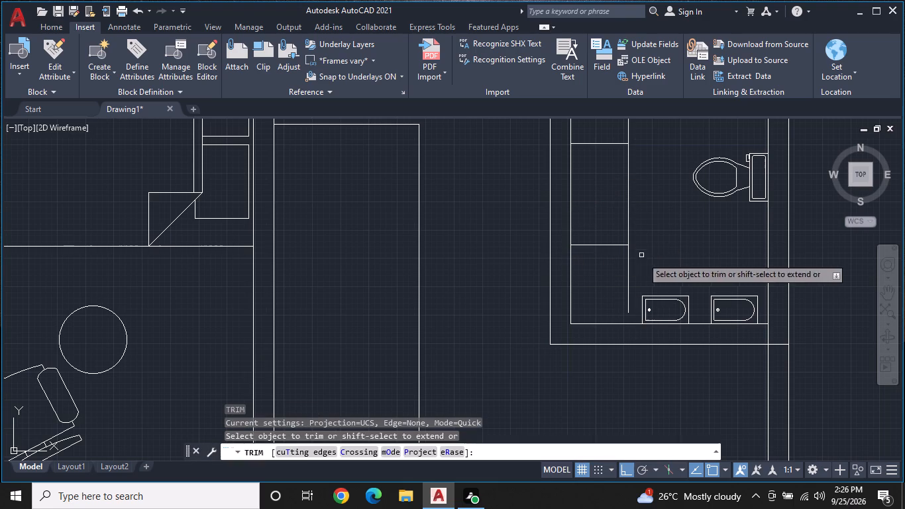
click(628, 291)
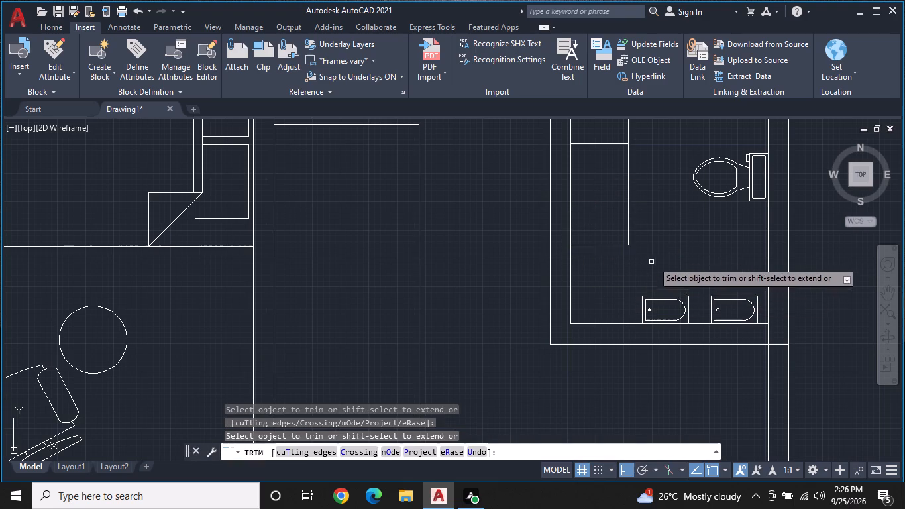
key(Escape)
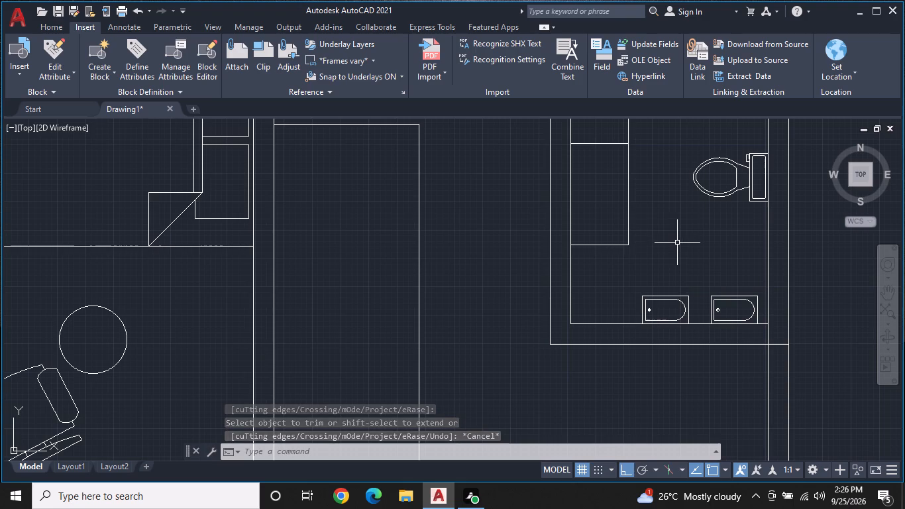
Extend the lower wall's inner line and the built-in unit's end line to the outer line of the room's left wall.
middle_drag(685, 239, 730, 257)
middle_drag(711, 308, 742, 266)
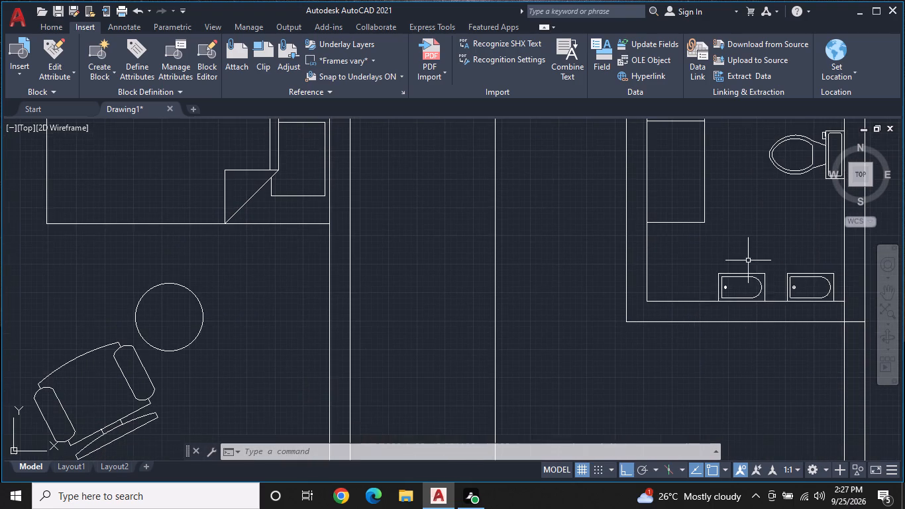
middle_drag(704, 313, 749, 284)
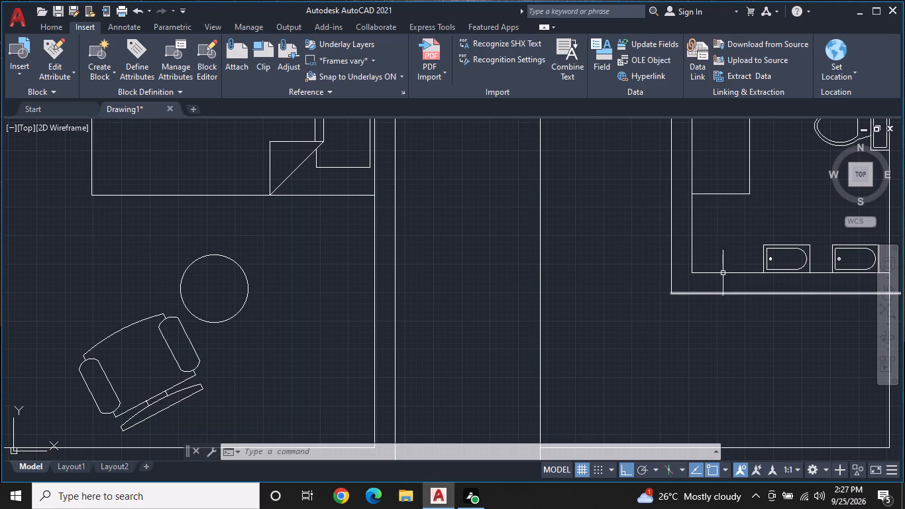
middle_drag(720, 251, 723, 259)
key(Escape)
key(e)
key(x)
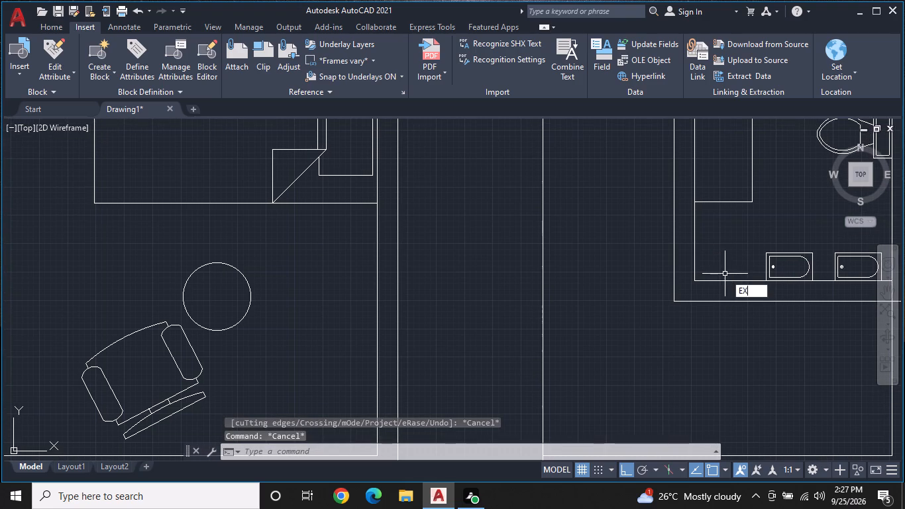
key(space)
click(716, 282)
key(Escape)
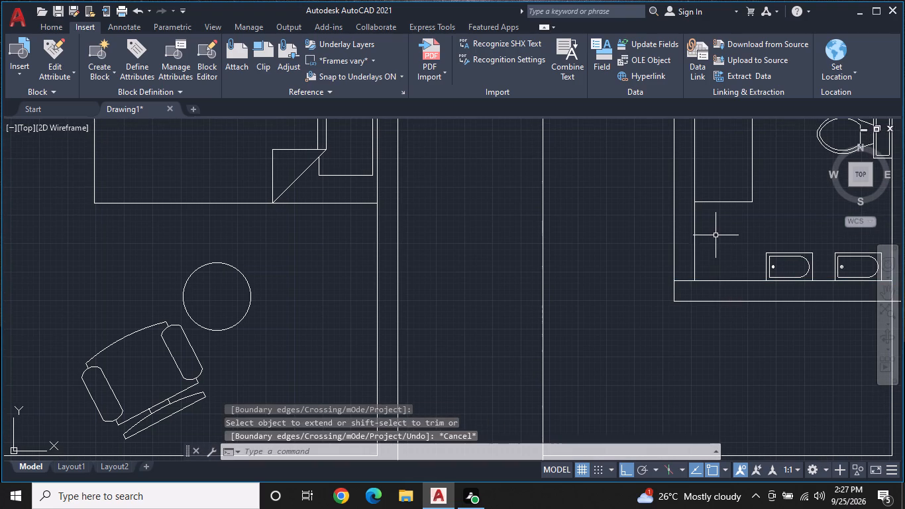
middle_drag(719, 236, 725, 262)
key(space)
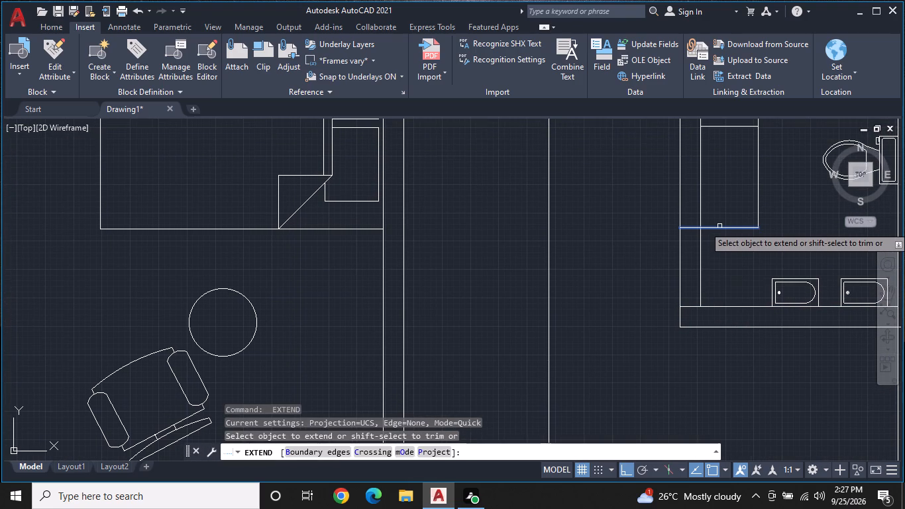
click(719, 226)
key(Escape)
Trim both left wall lines between the built-in unit's end and the lower wall to form an opening.
key(t)
text(R)
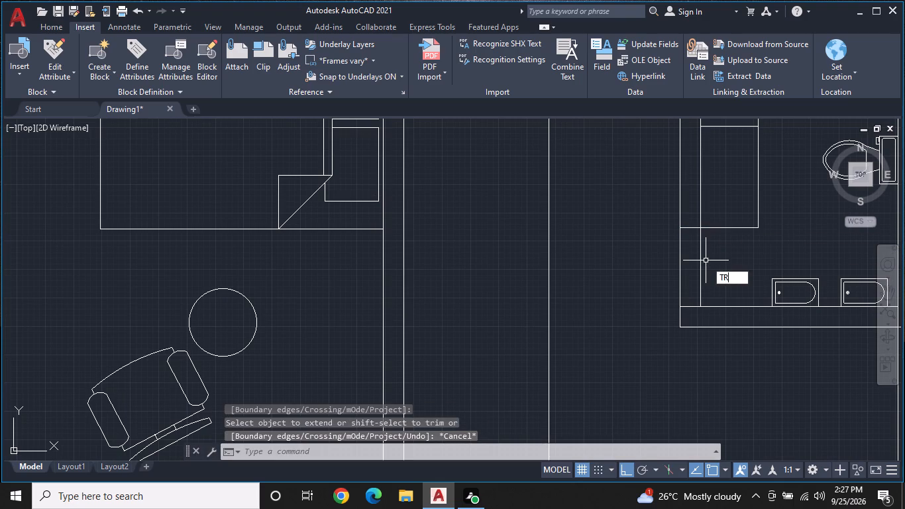
key(space)
click(700, 271)
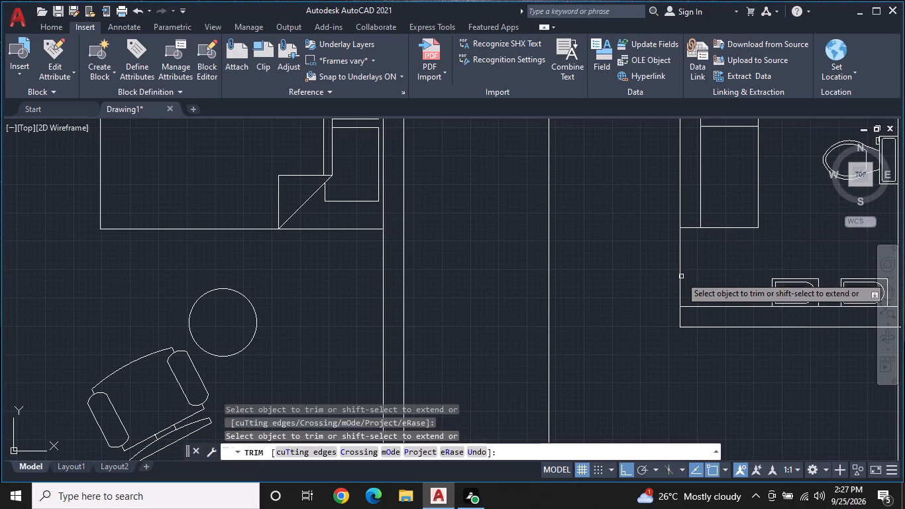
click(680, 276)
scroll(734, 255, down, 2)
key(Escape)
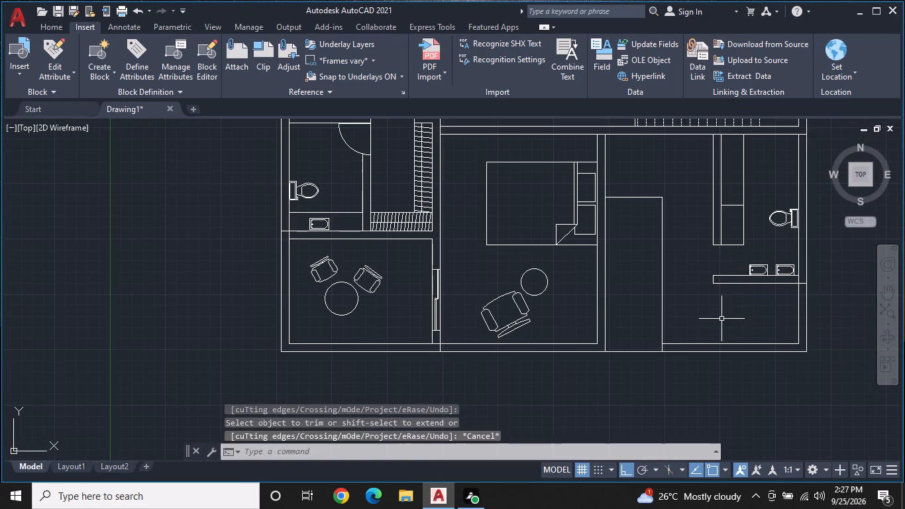
Draw a vertical cabinet line below the basins, from the partition wall's underside down to the bottom wall's inner line.
middle_drag(745, 302, 763, 278)
scroll(762, 285, up, 1)
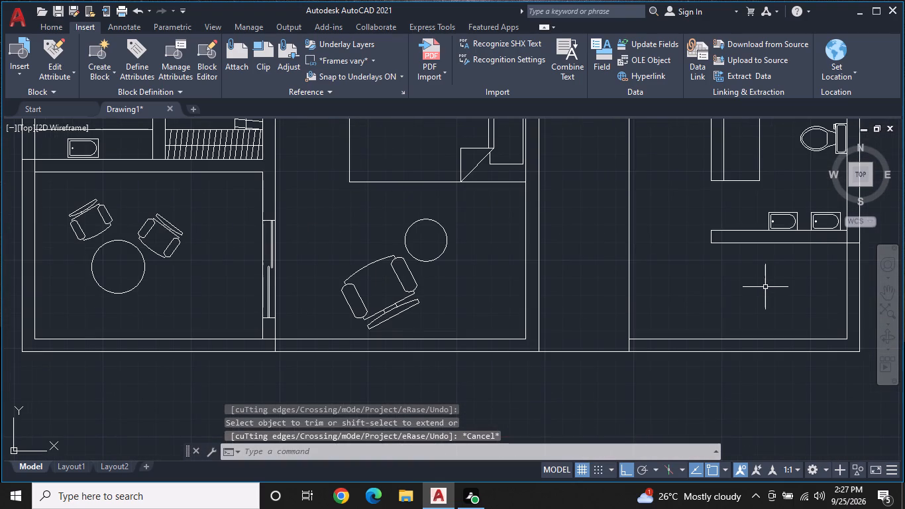
middle_drag(765, 288, 783, 259)
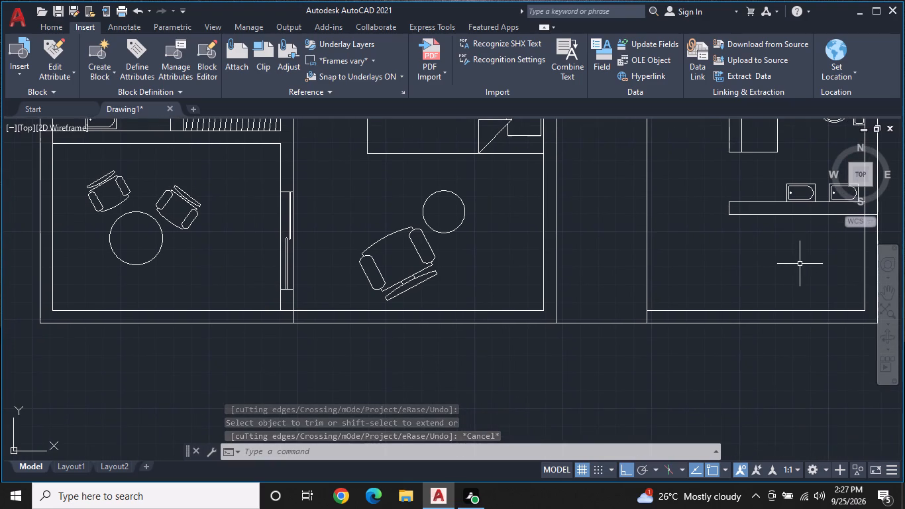
middle_drag(759, 280, 641, 290)
key(l)
key(space)
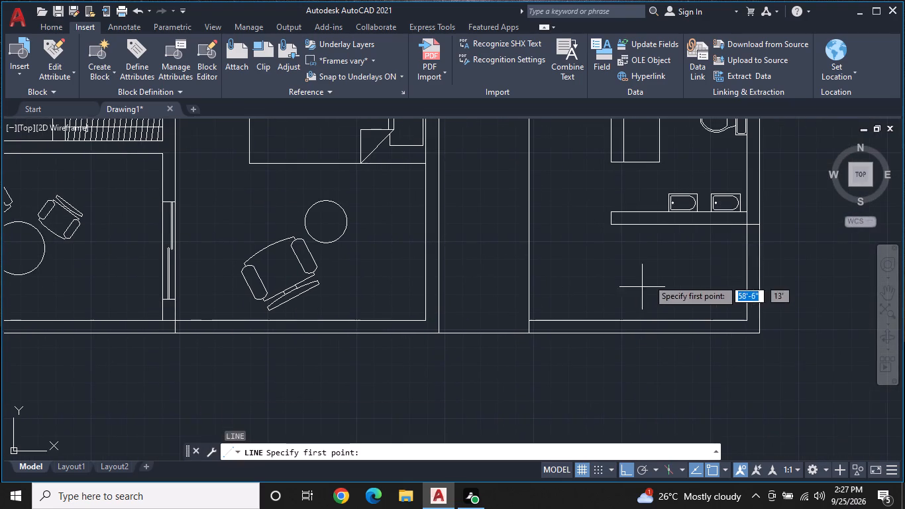
click(706, 225)
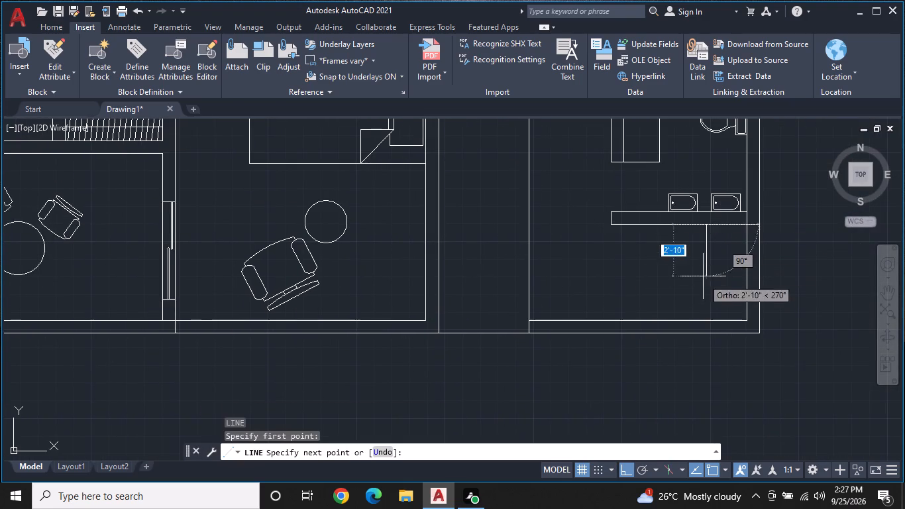
click(704, 319)
key(space)
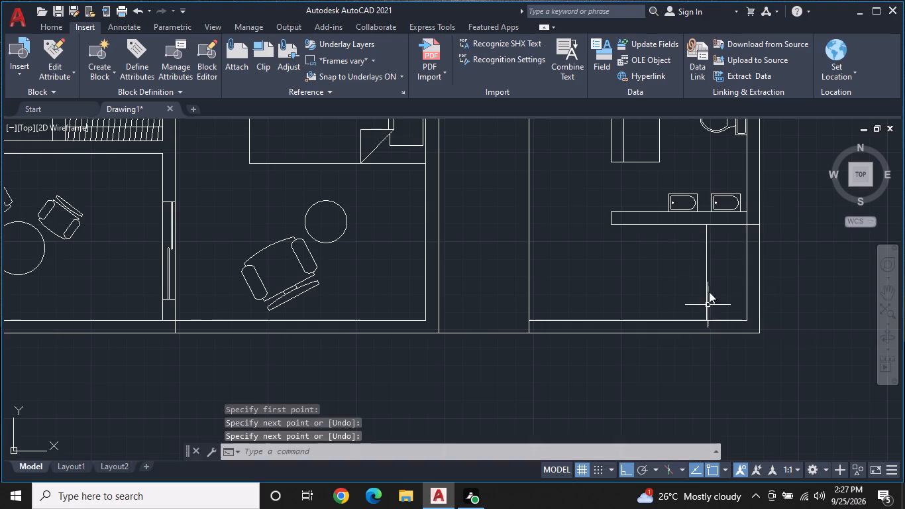
Outline a tall cabinet 2'-2" deep along the left wall, up from the bottom wall's inner line and across to the wall.
key(space)
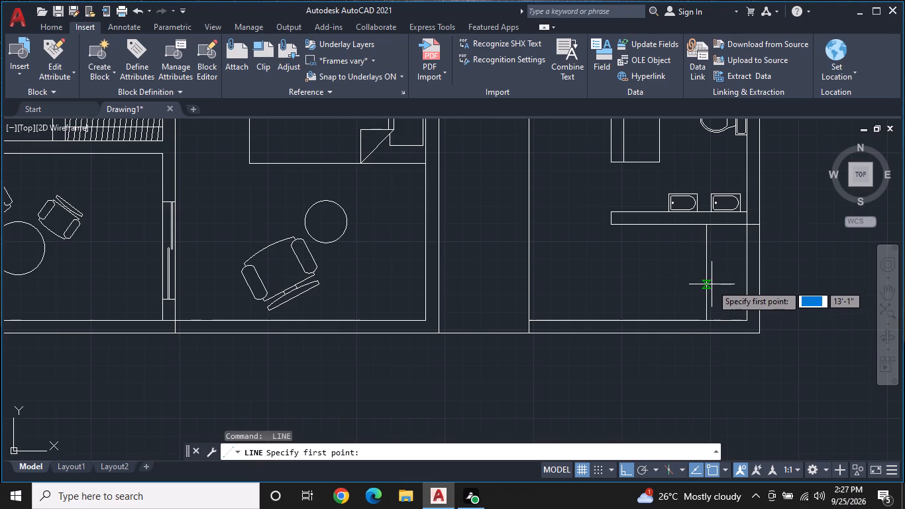
click(565, 319)
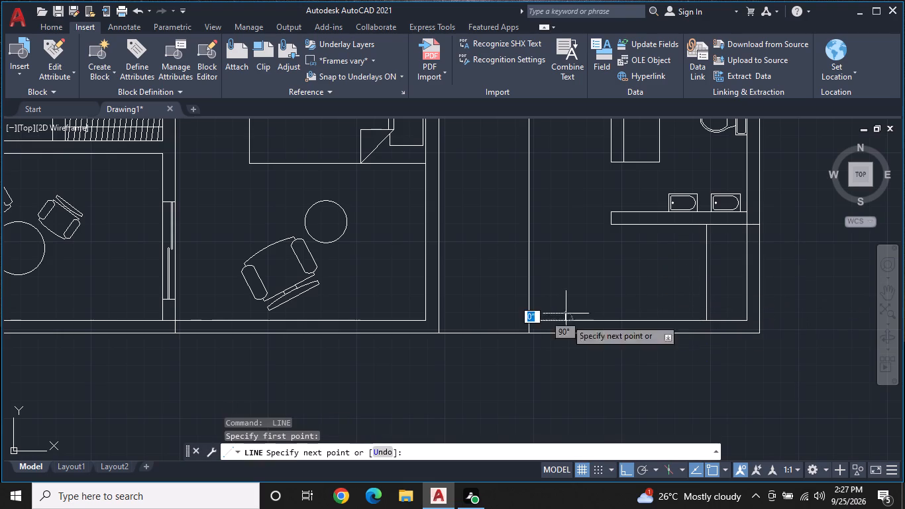
middle_drag(595, 192, 596, 338)
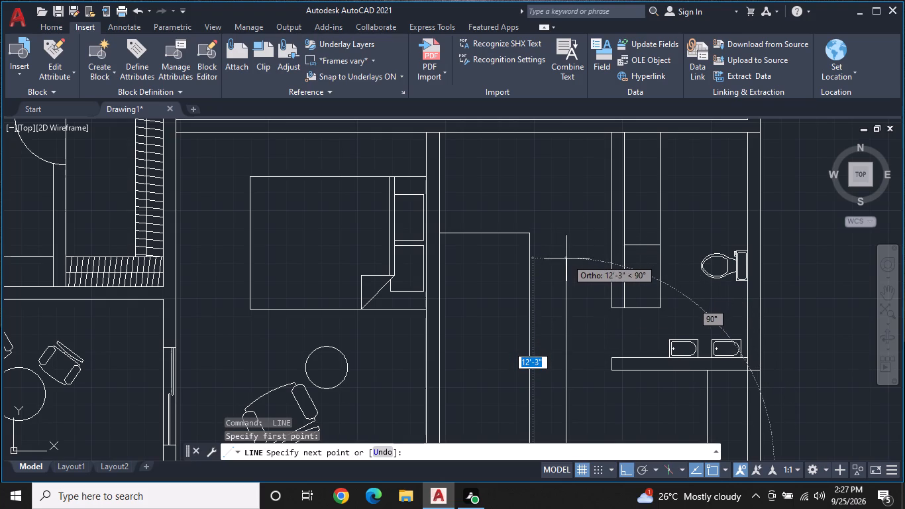
click(567, 253)
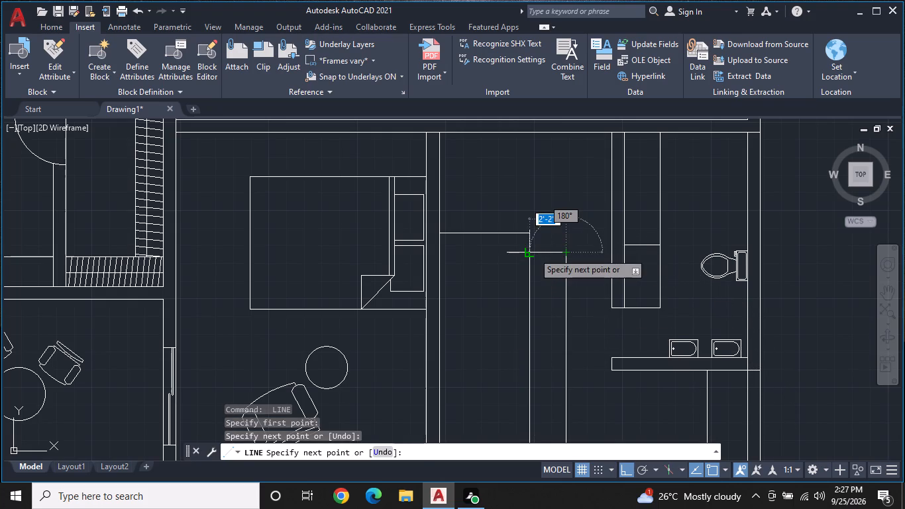
click(533, 253)
key(space)
Draw a horizontal cabinet line above the bottom wall, joining the front lines of the two side cabinets.
middle_drag(592, 351, 574, 221)
key(space)
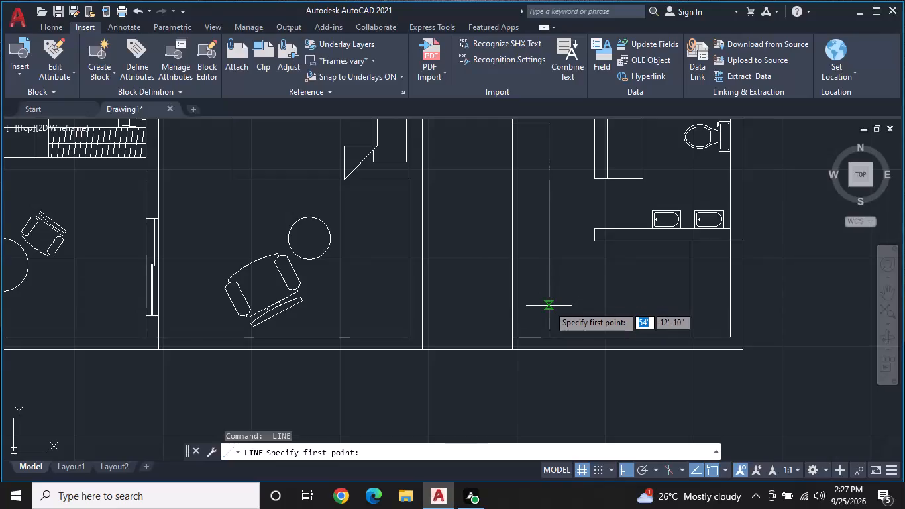
click(549, 308)
click(688, 308)
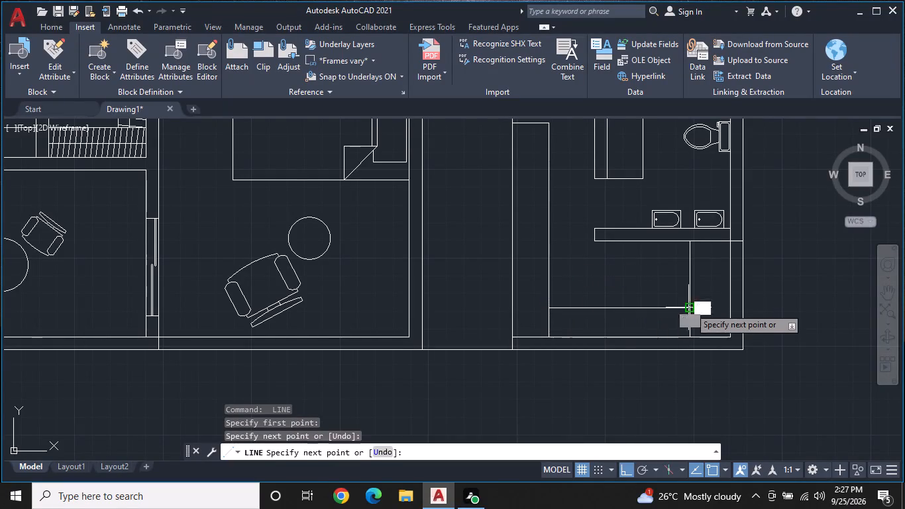
key(Escape)
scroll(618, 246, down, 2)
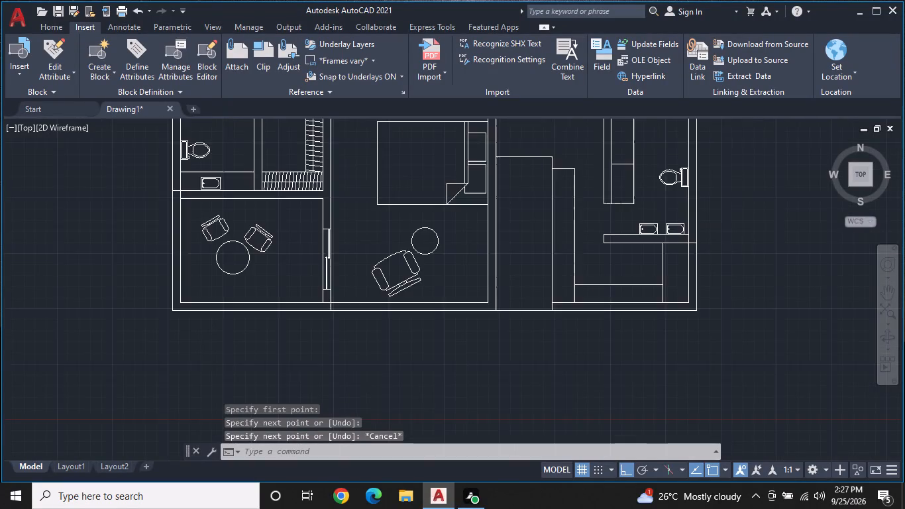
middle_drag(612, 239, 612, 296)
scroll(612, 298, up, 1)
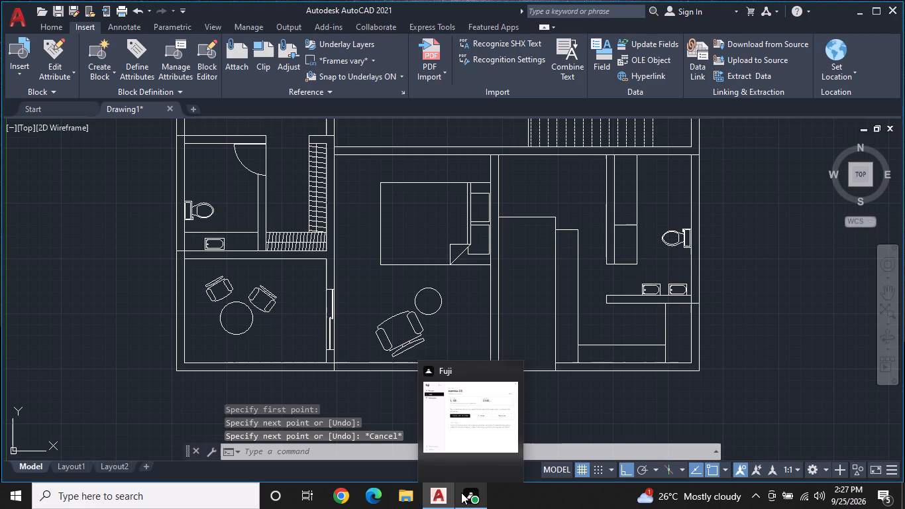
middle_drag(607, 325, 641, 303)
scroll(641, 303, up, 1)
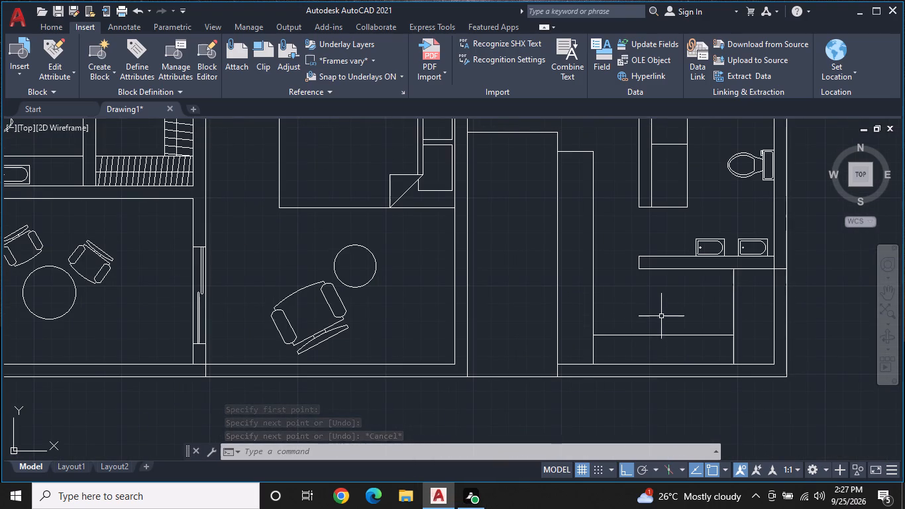
Draw a vertical line inside the tall left cabinet, from its top edge's midpoint down to the bottom wall's inner line.
scroll(664, 315, up, 1)
middle_click(664, 314)
scroll(666, 314, down, 1)
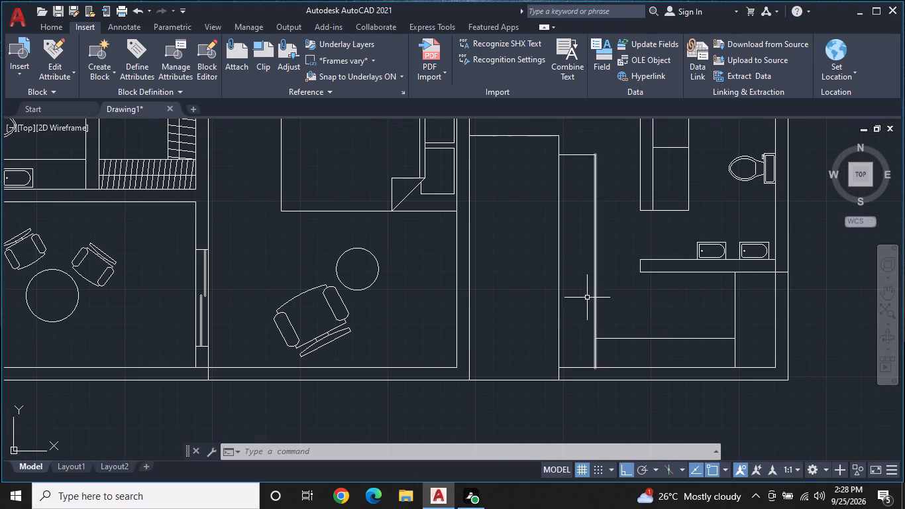
text(L)
key(space)
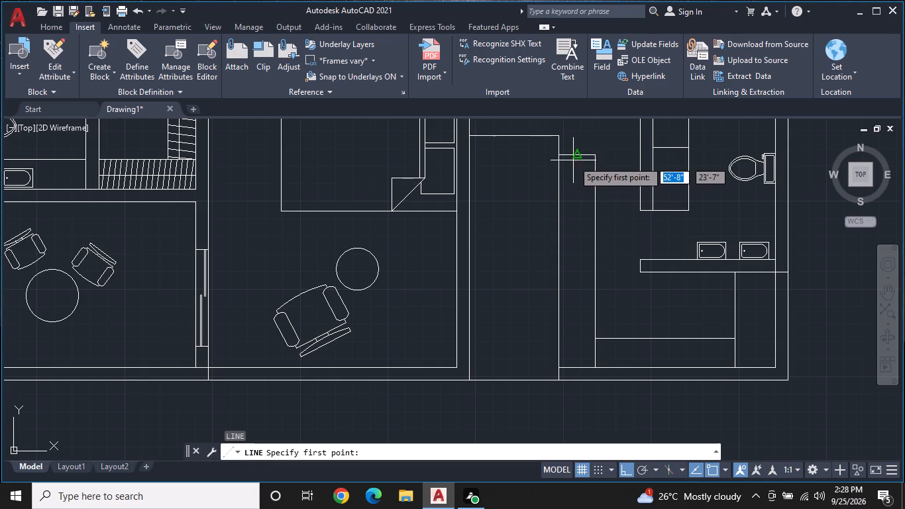
click(575, 154)
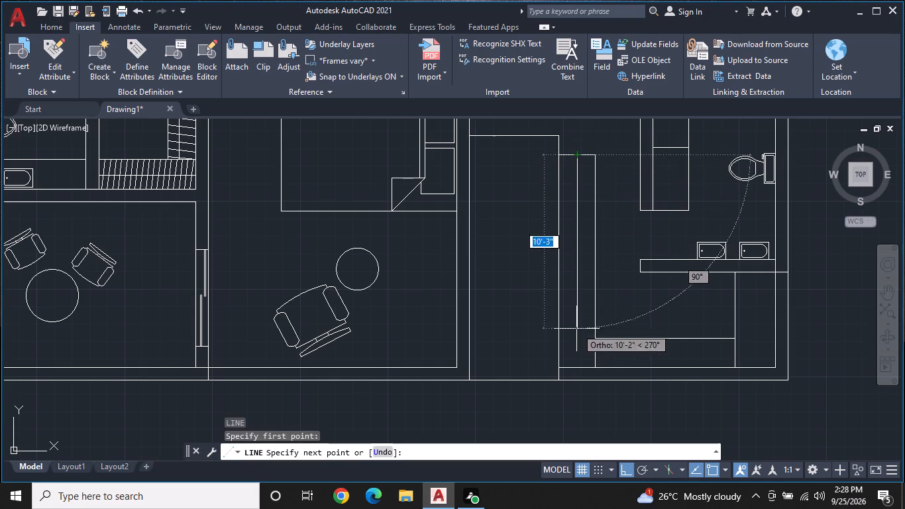
click(574, 367)
key(space)
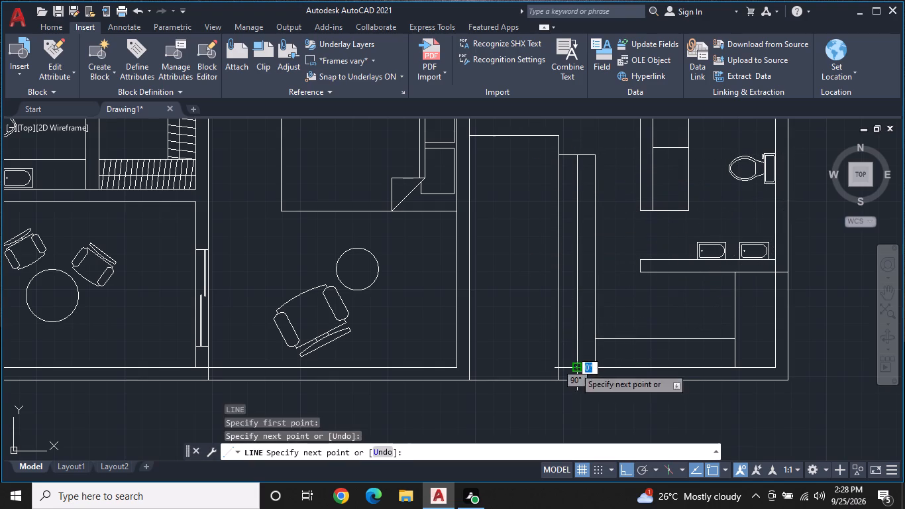
Draw a horizontal line inside the bottom cabinet, about 8" above the wall's inner line, between the side cabinets' front lines.
key(space)
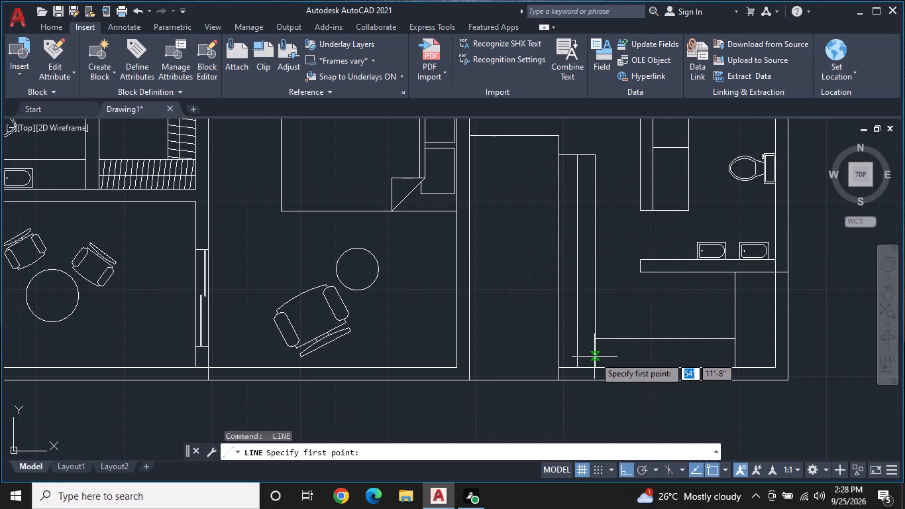
click(593, 357)
click(733, 355)
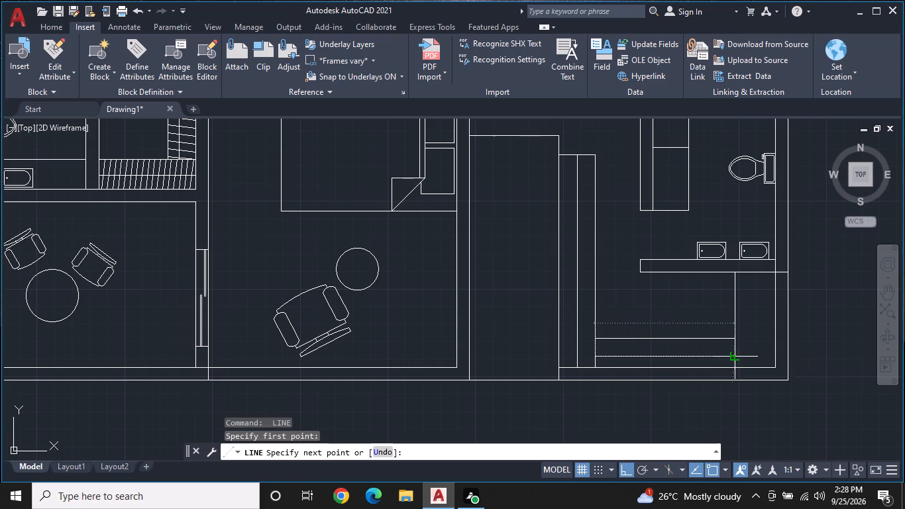
key(space)
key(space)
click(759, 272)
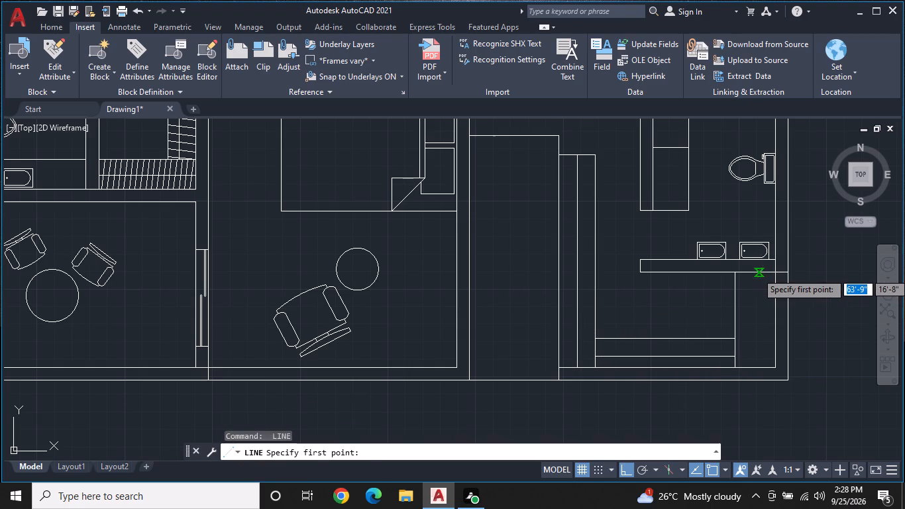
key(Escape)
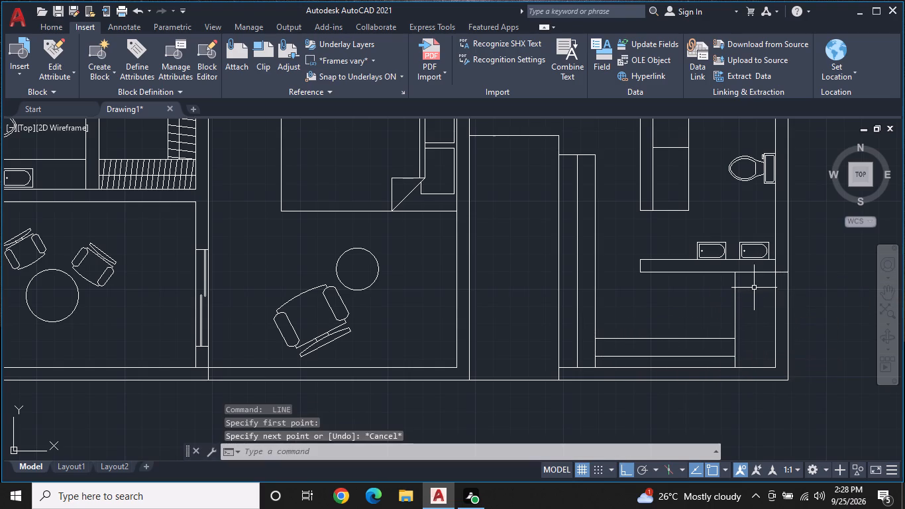
Draw a vertical line inside the cabinet below the basins, about 1'-4" from the outer wall, from the bottom wall up to the partition.
key(space)
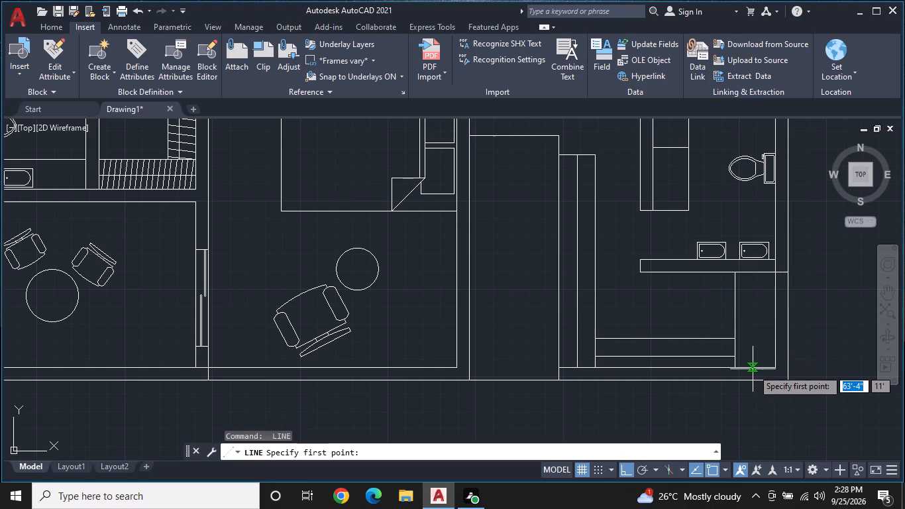
click(753, 368)
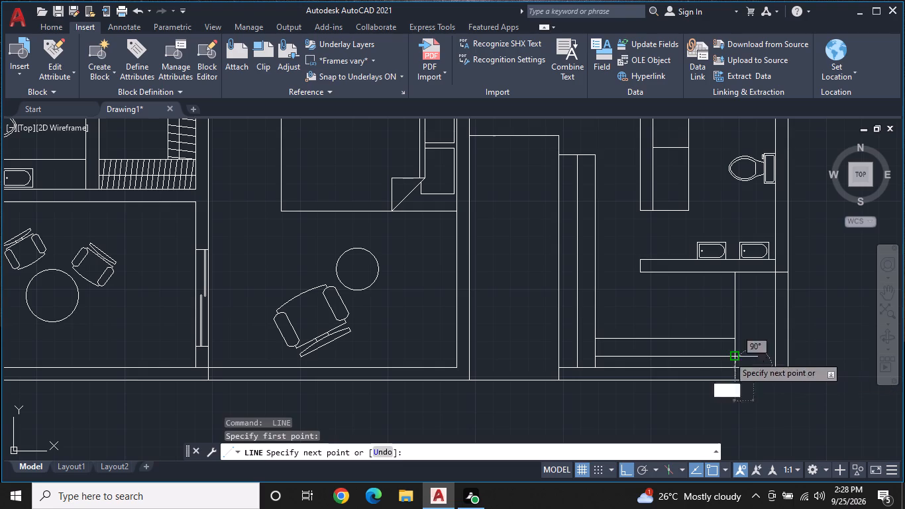
click(753, 273)
key(Escape)
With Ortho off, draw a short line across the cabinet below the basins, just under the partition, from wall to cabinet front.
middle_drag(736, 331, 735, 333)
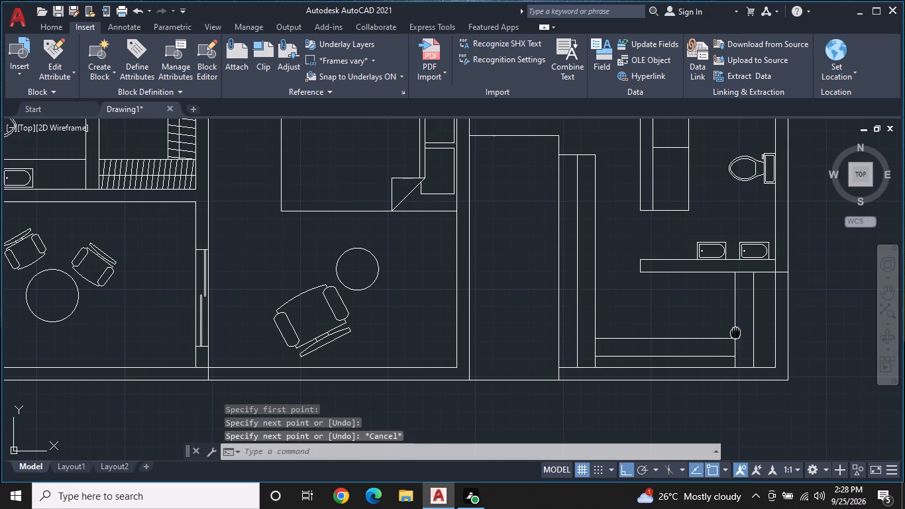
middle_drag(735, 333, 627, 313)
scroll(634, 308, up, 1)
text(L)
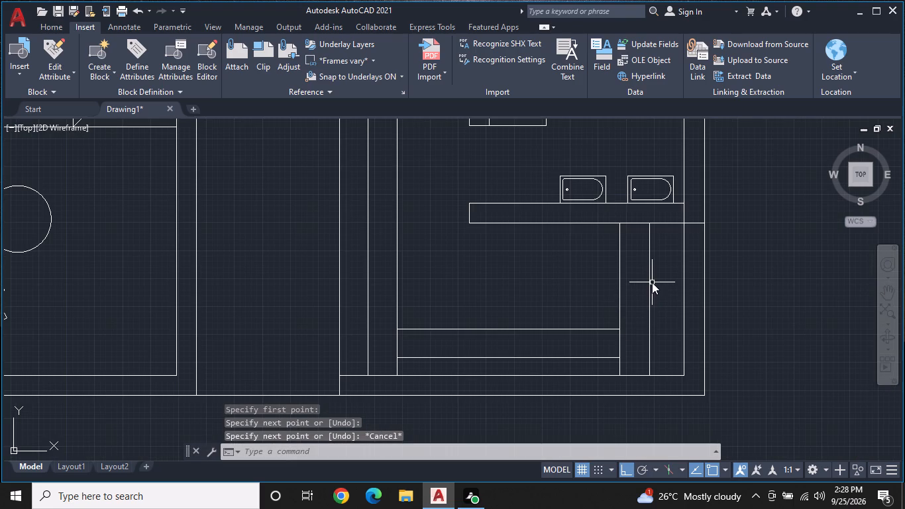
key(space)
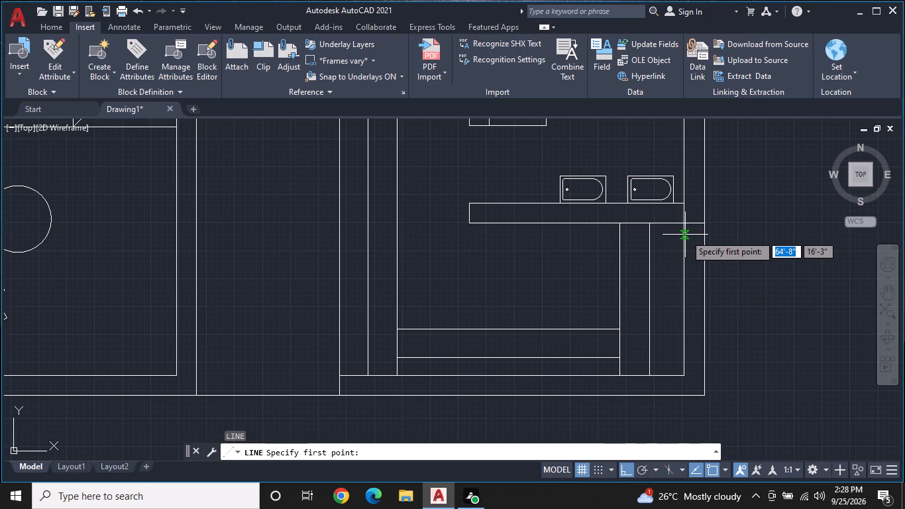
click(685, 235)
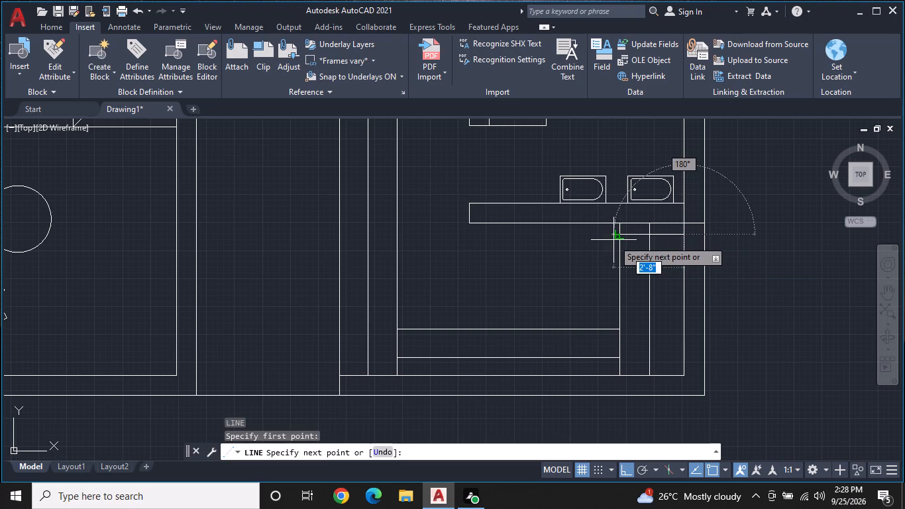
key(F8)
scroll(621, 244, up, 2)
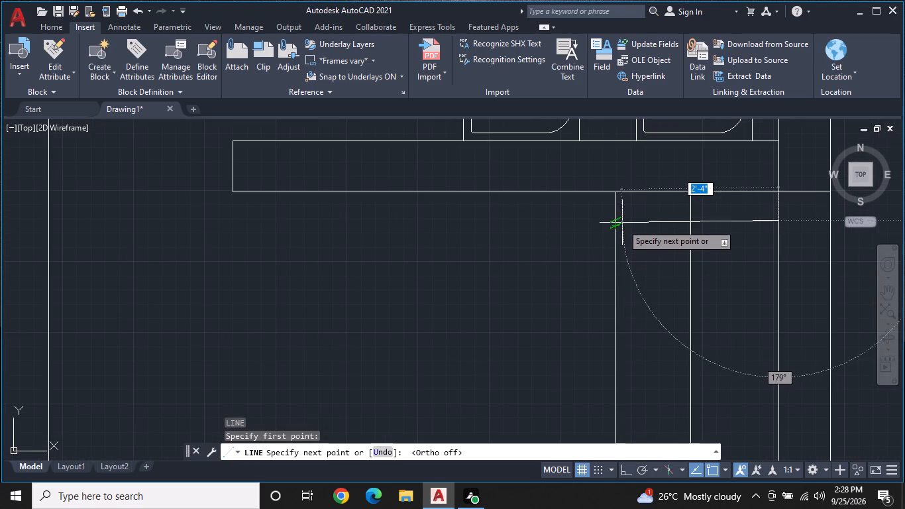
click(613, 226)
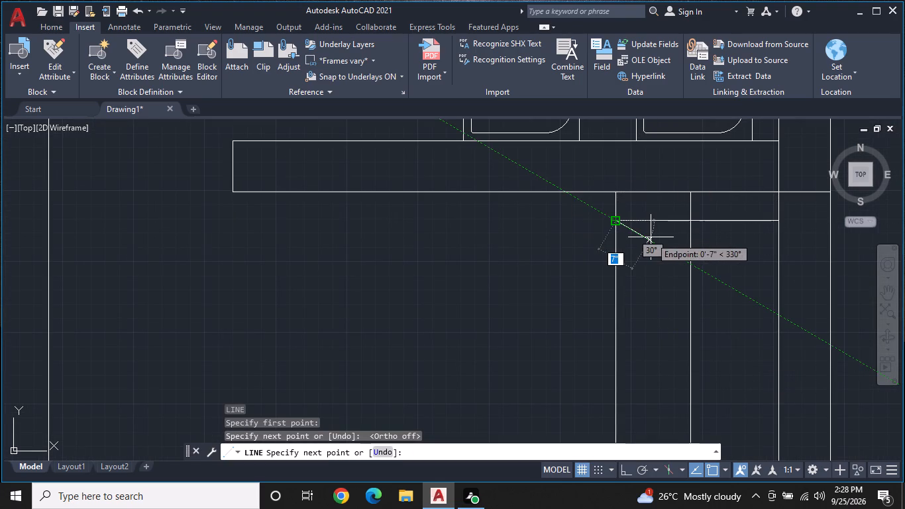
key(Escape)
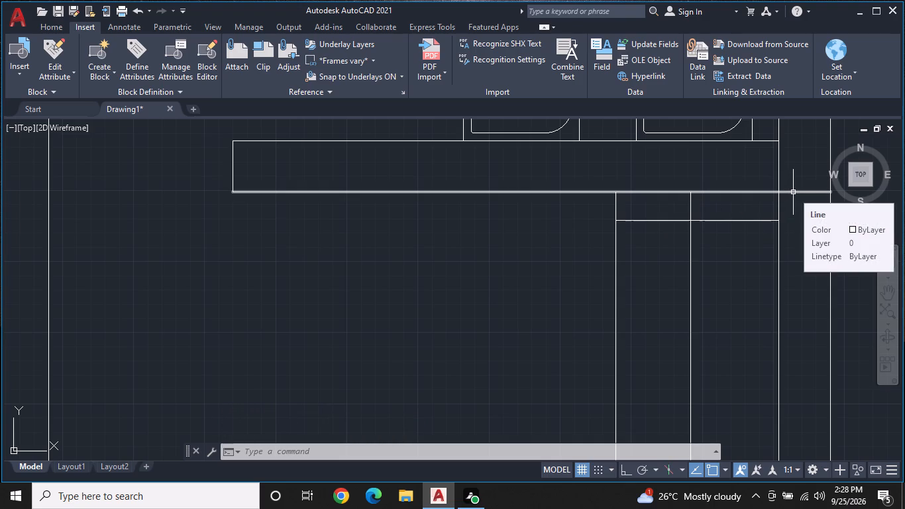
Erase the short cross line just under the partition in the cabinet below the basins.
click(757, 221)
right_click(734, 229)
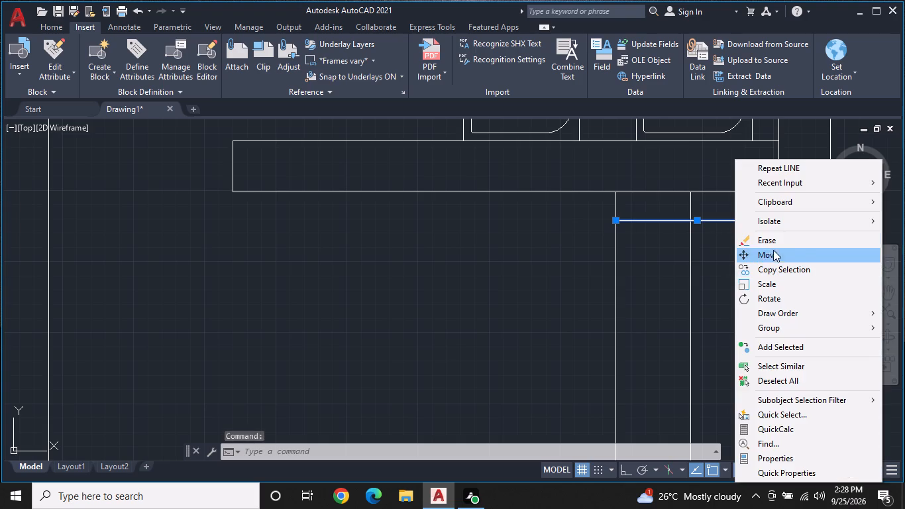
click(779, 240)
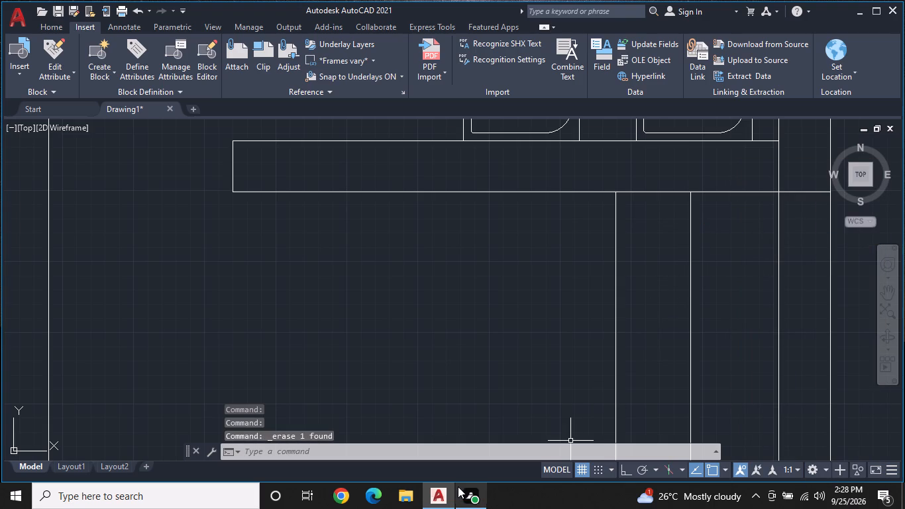
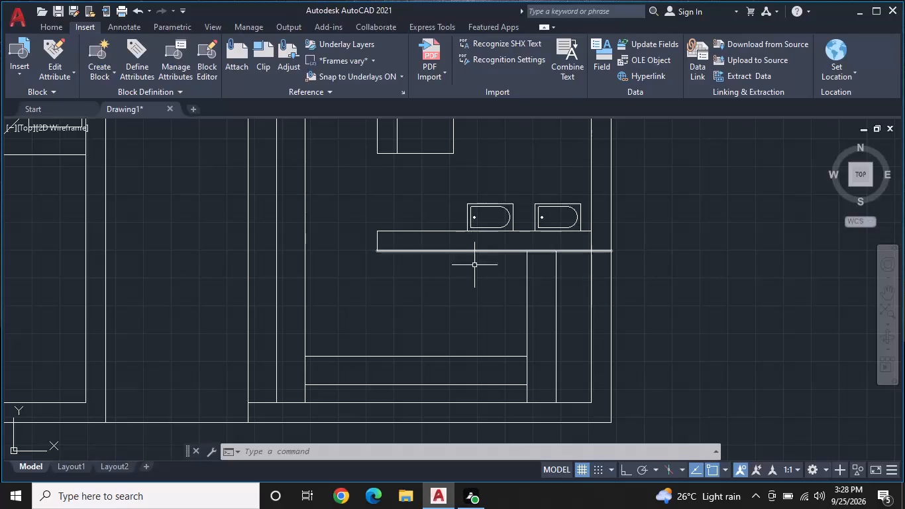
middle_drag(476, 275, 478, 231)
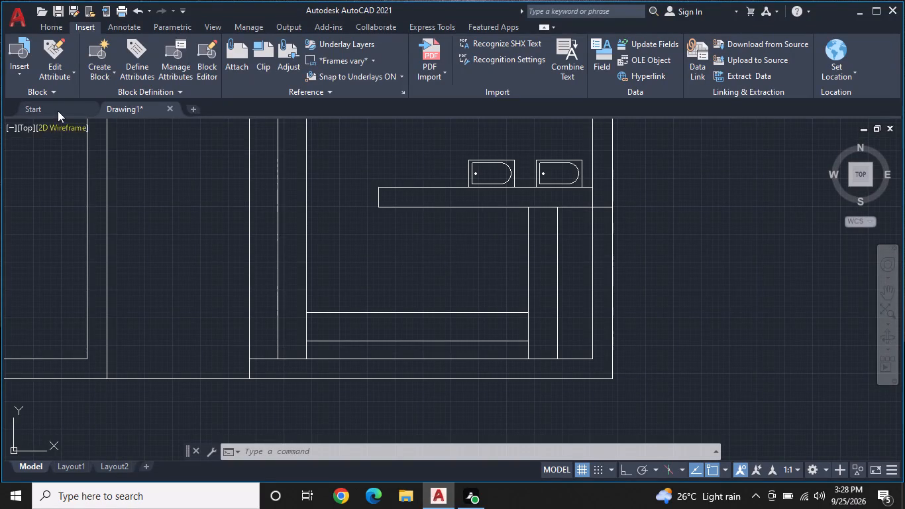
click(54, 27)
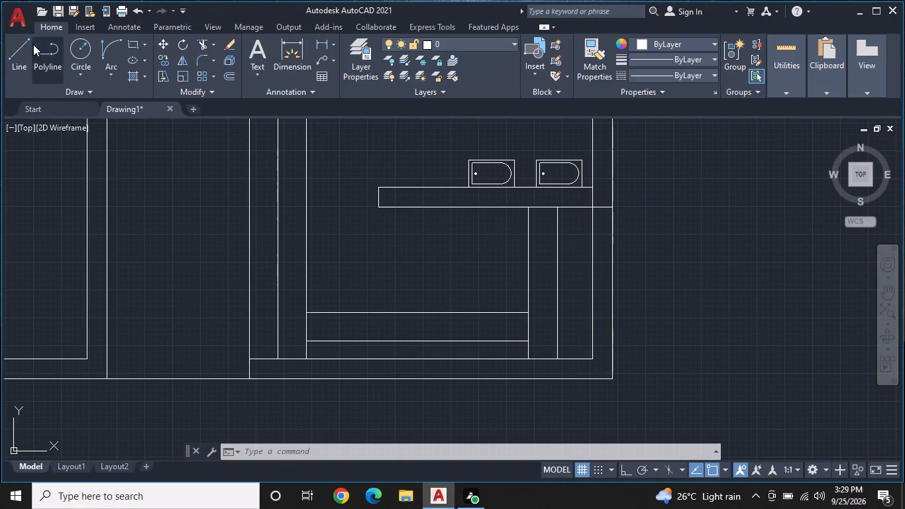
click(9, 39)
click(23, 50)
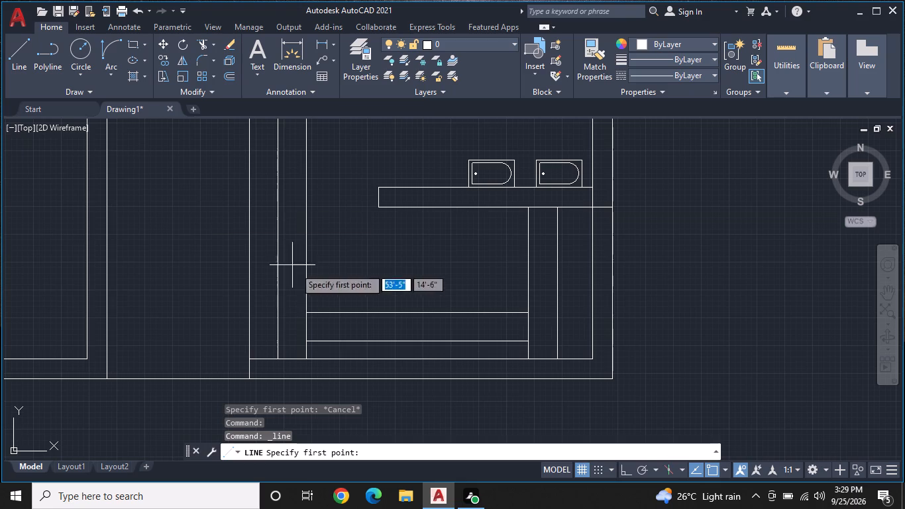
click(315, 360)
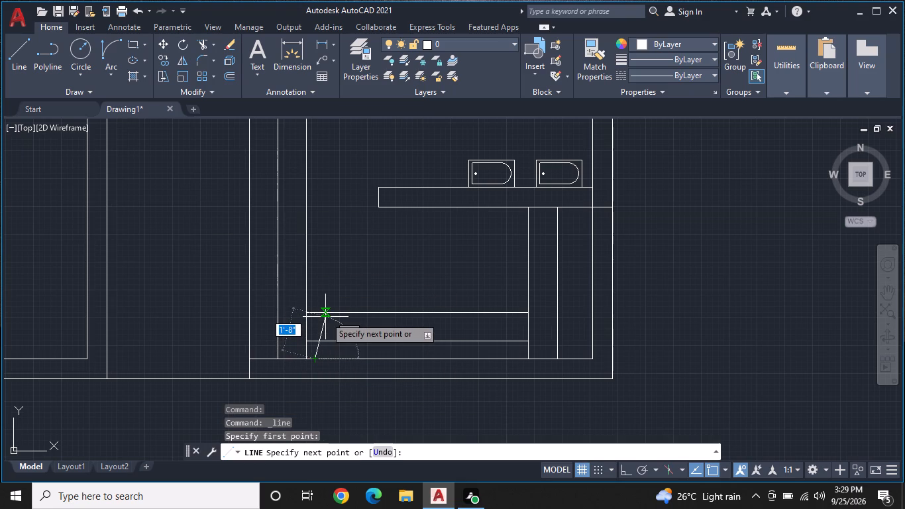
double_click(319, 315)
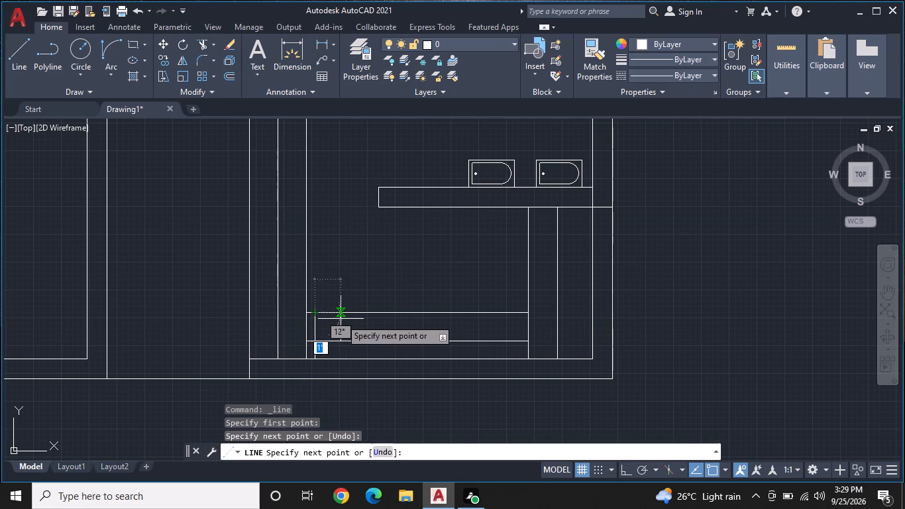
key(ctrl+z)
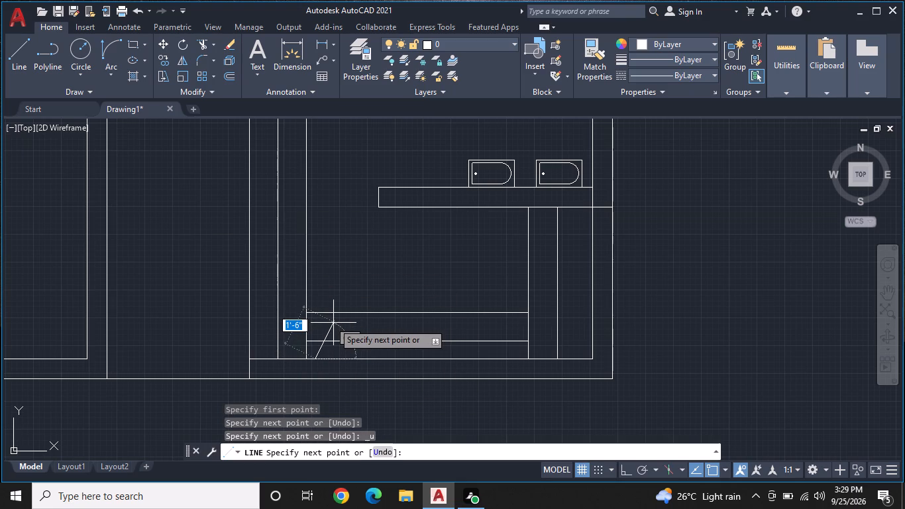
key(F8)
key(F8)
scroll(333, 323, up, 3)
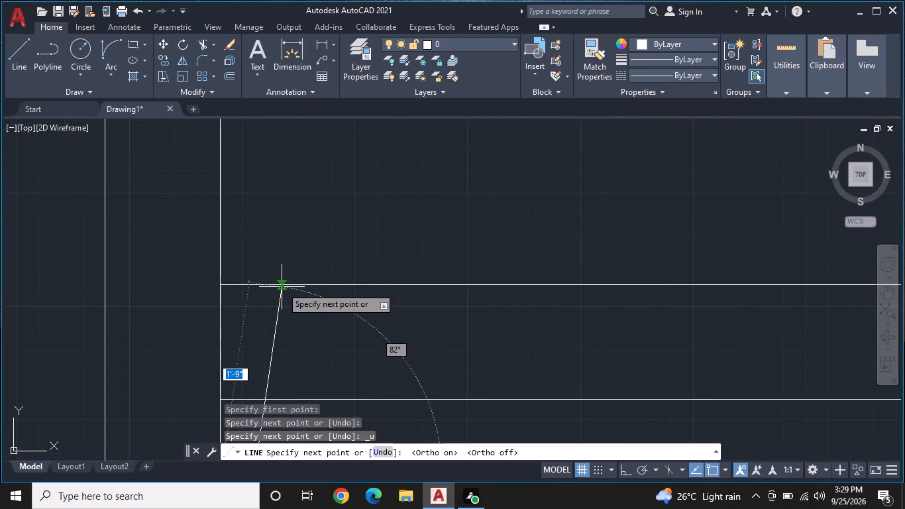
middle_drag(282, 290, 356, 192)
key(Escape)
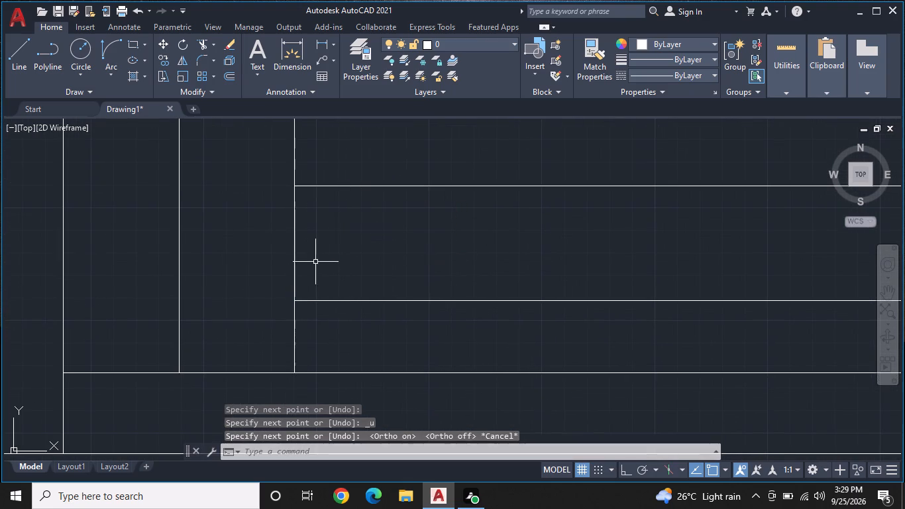
Draw a slanted line about 1'-8" long at about 81° from the bottom strip's lower-left corner to its upper edge.
key(space)
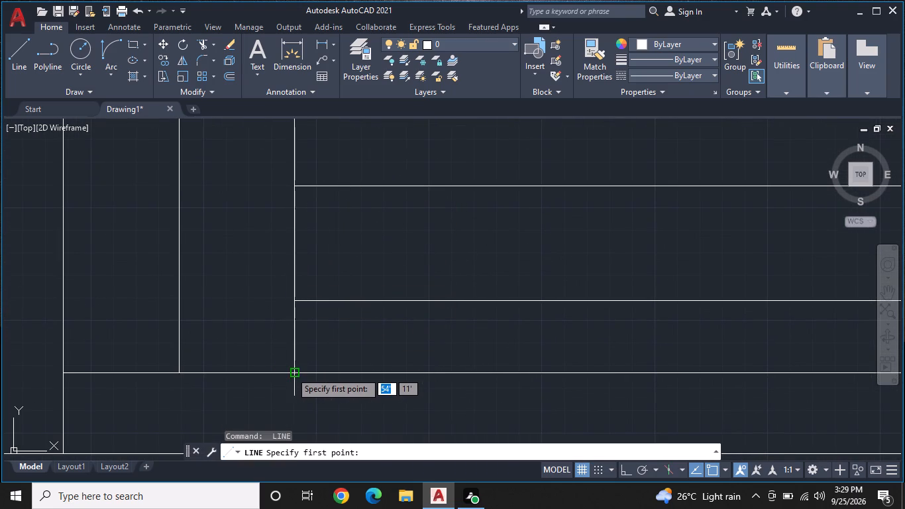
click(291, 372)
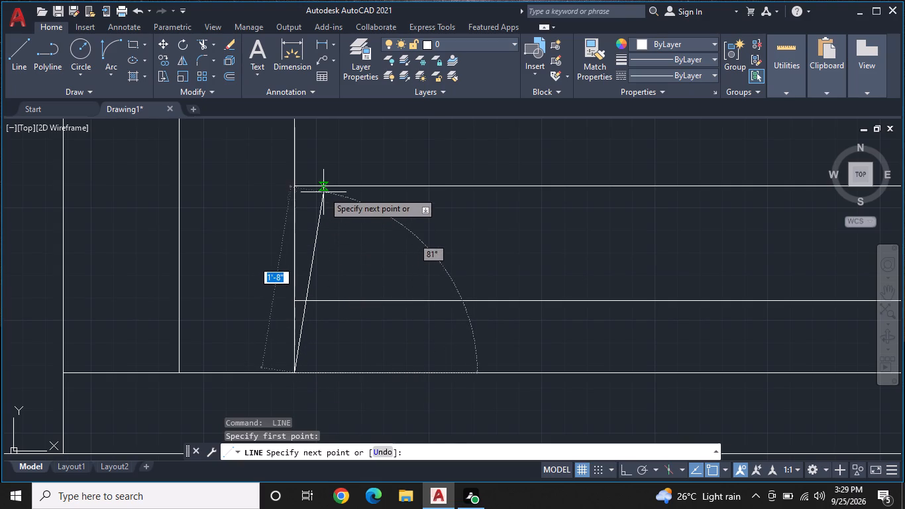
click(325, 187)
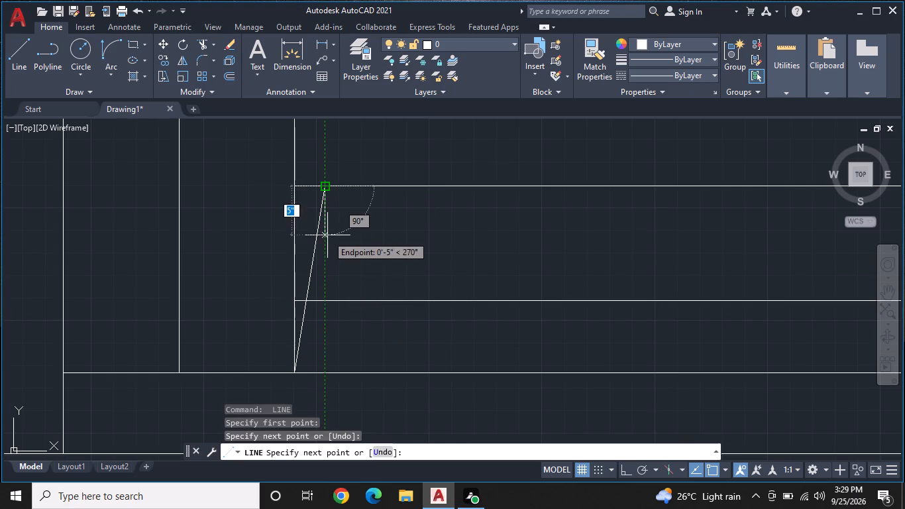
key(Escape)
Copy the slanted line horizontally from its lower end as a fitted array of 10 items spanning about 7'-9" along the bottom strip.
click(311, 275)
right_click(313, 275)
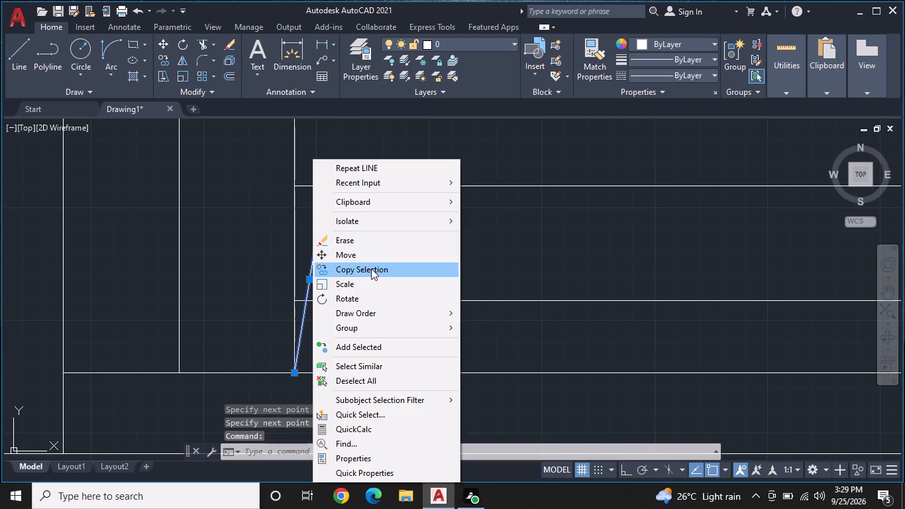
click(383, 273)
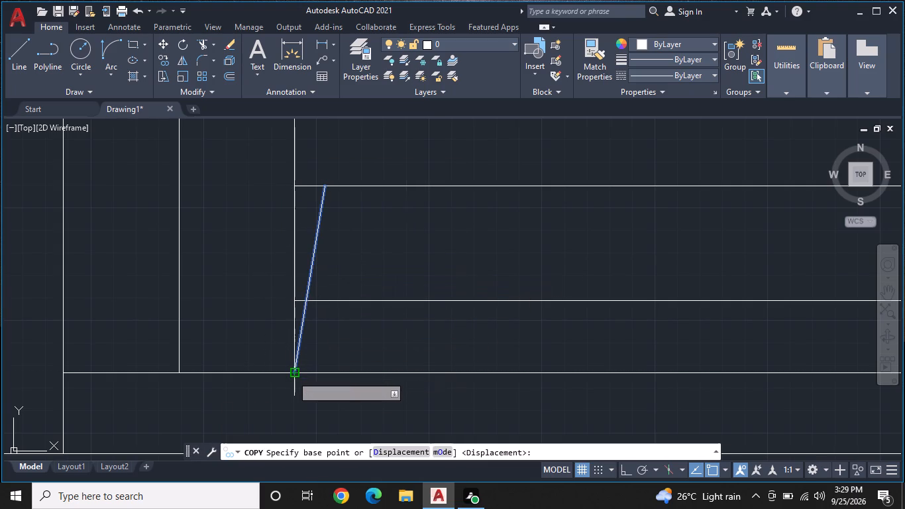
click(293, 374)
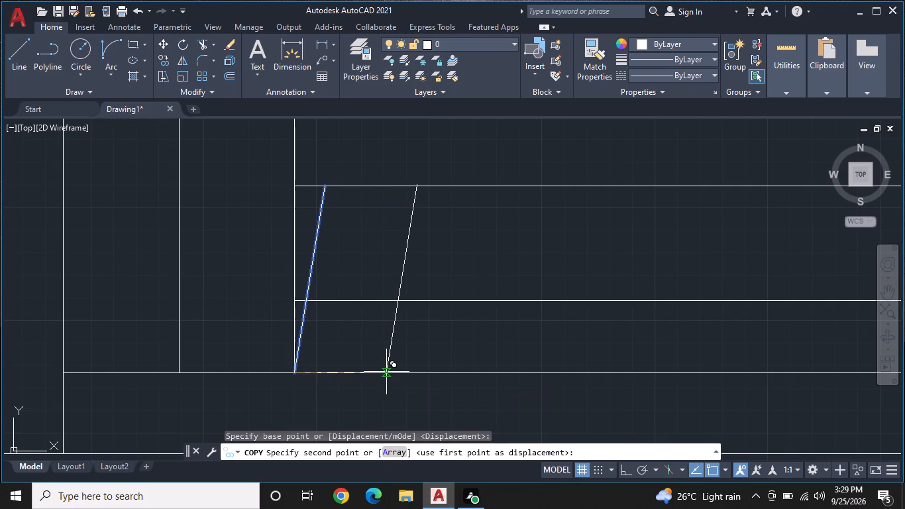
key(F8)
key(a)
key(space)
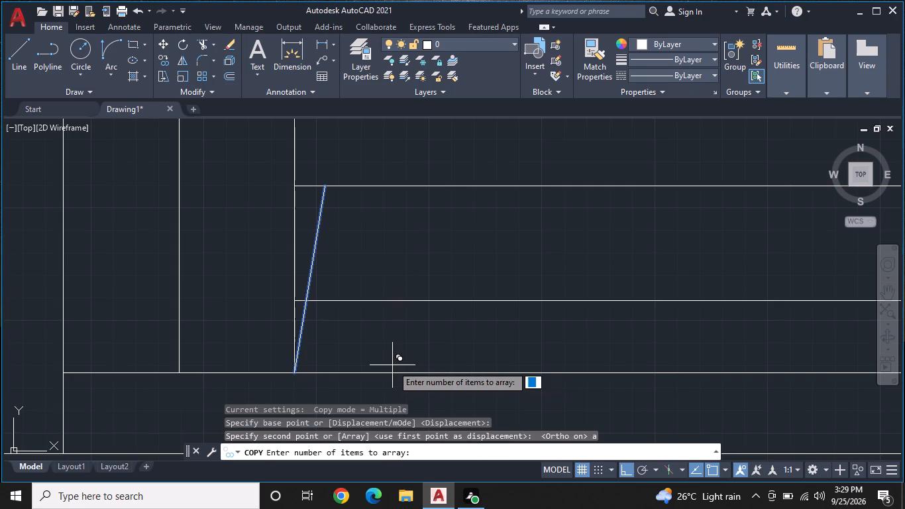
key(1)
key(0)
key(space)
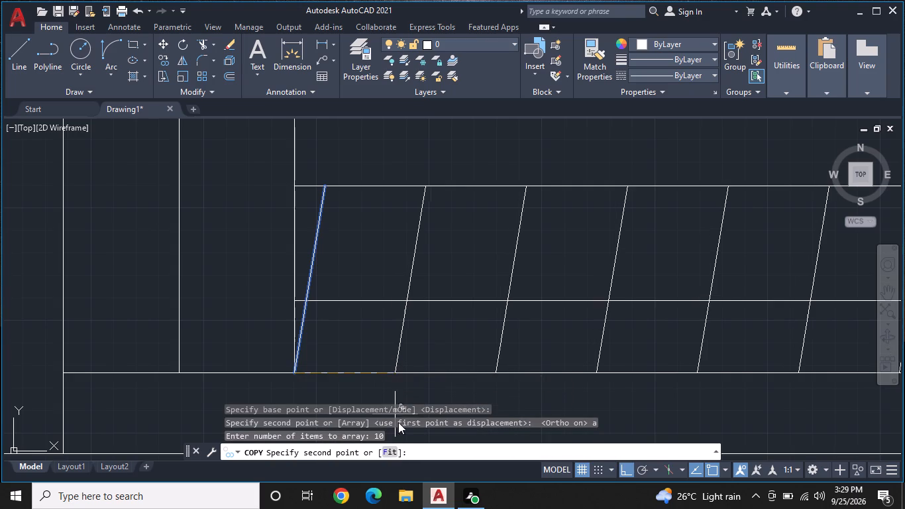
click(387, 450)
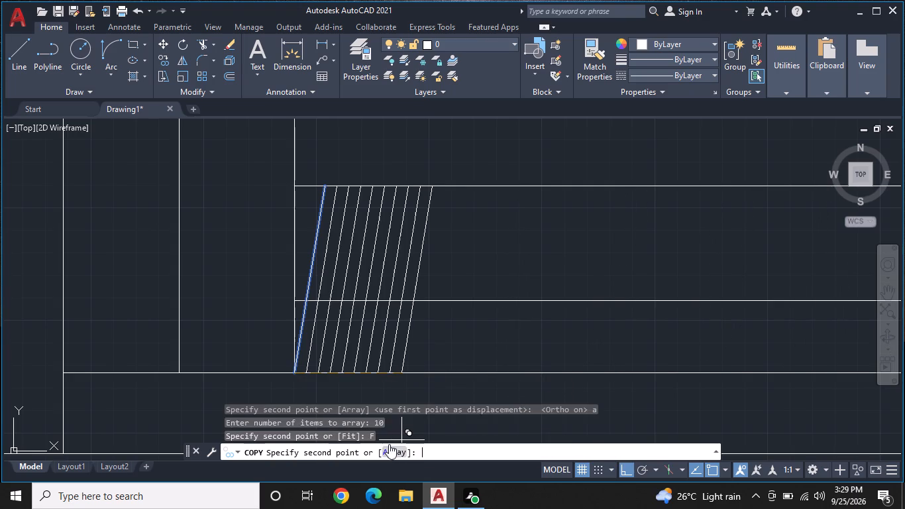
scroll(439, 396, down, 2)
middle_drag(478, 367, 333, 360)
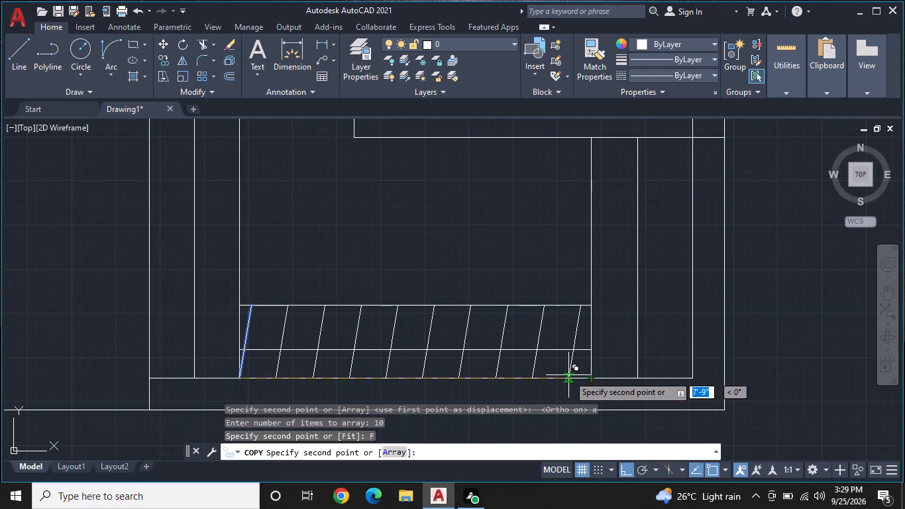
click(566, 378)
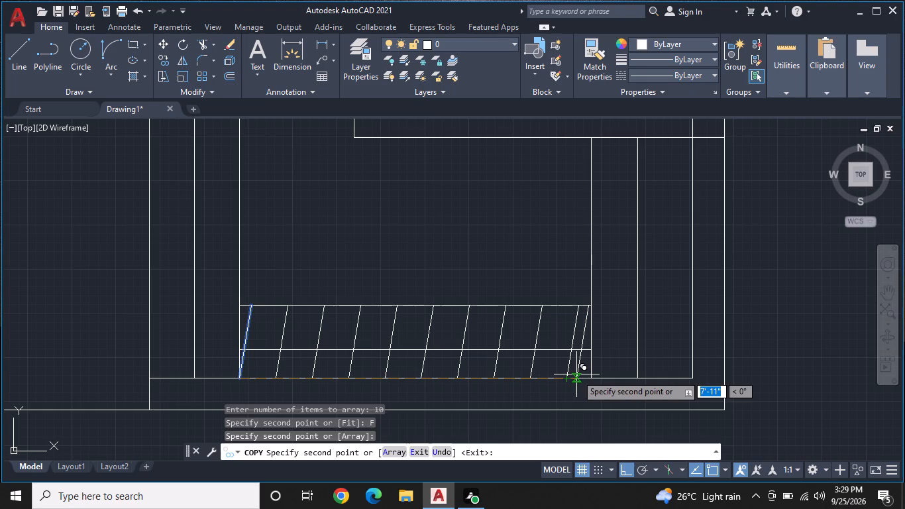
click(576, 374)
key(Escape)
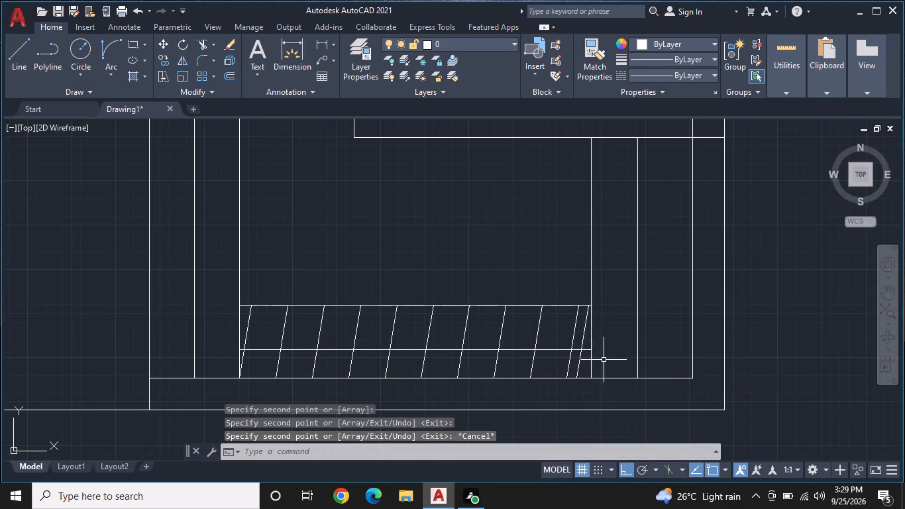
Erase the extra slanted line closest to the bottom strip's right end.
middle_drag(606, 356, 564, 372)
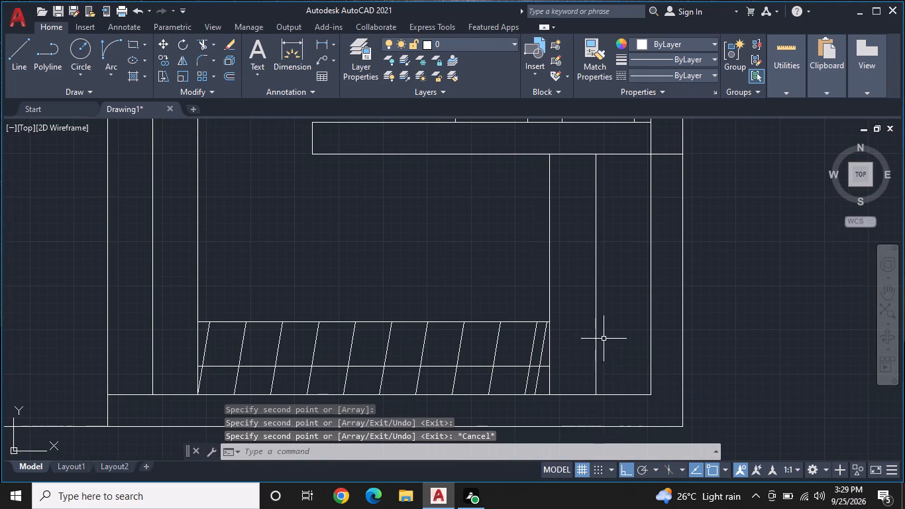
click(541, 350)
right_click(541, 350)
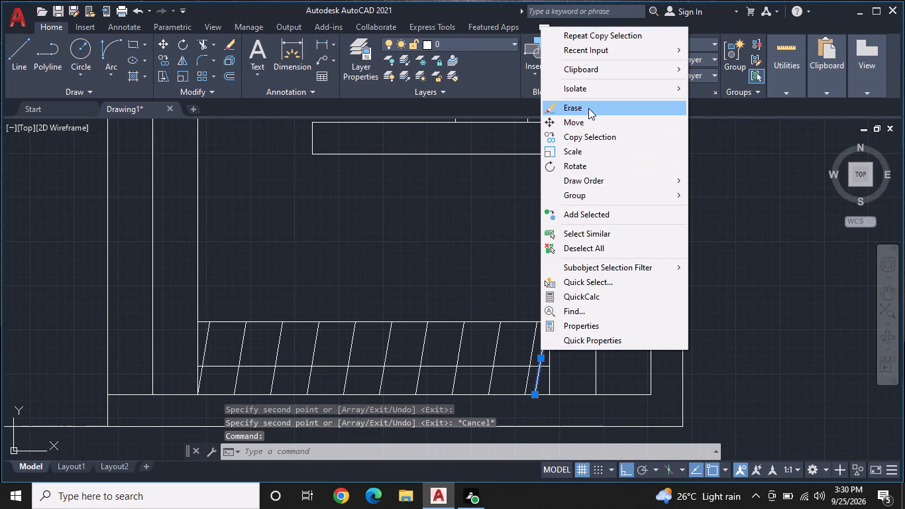
click(588, 108)
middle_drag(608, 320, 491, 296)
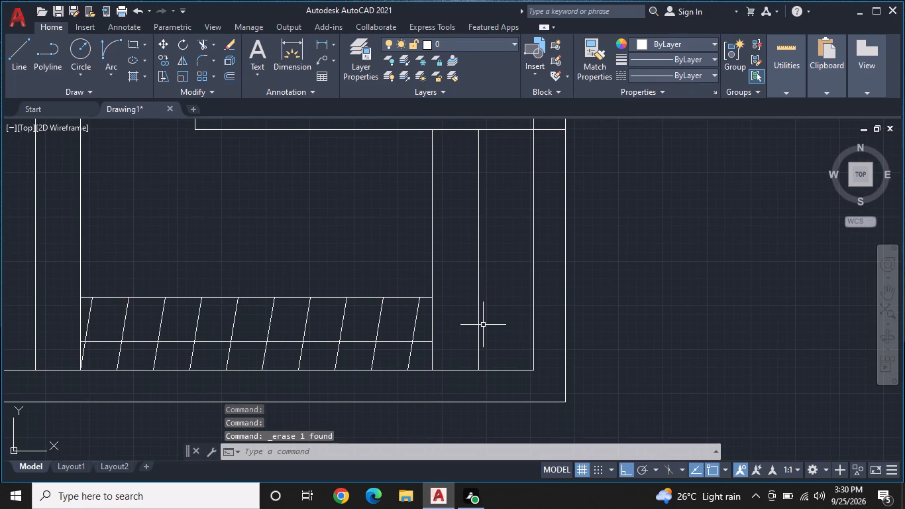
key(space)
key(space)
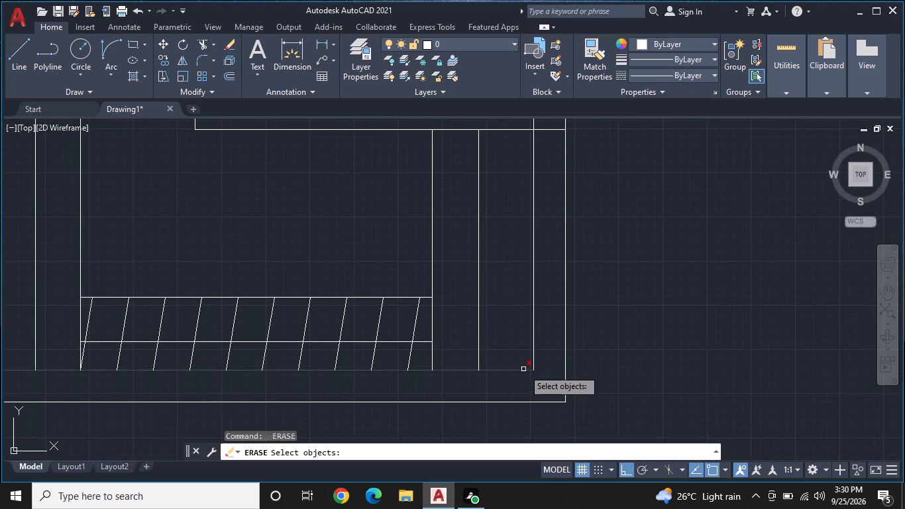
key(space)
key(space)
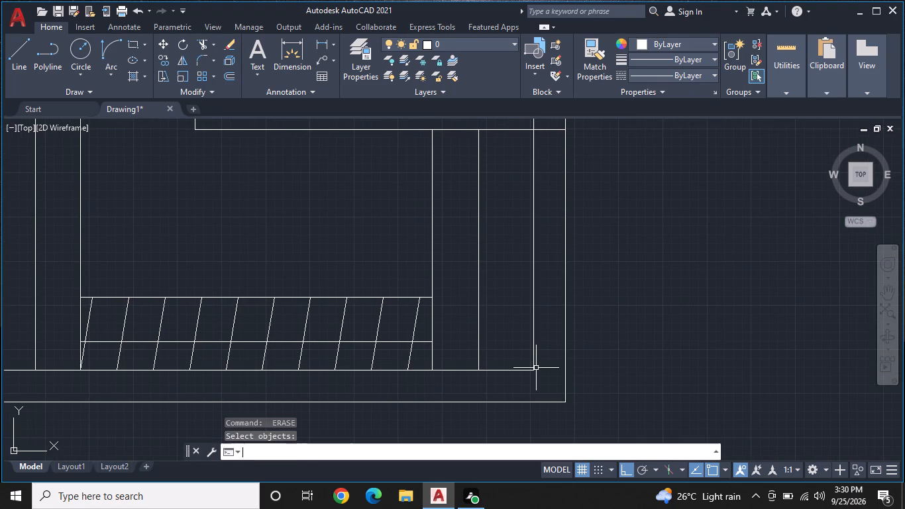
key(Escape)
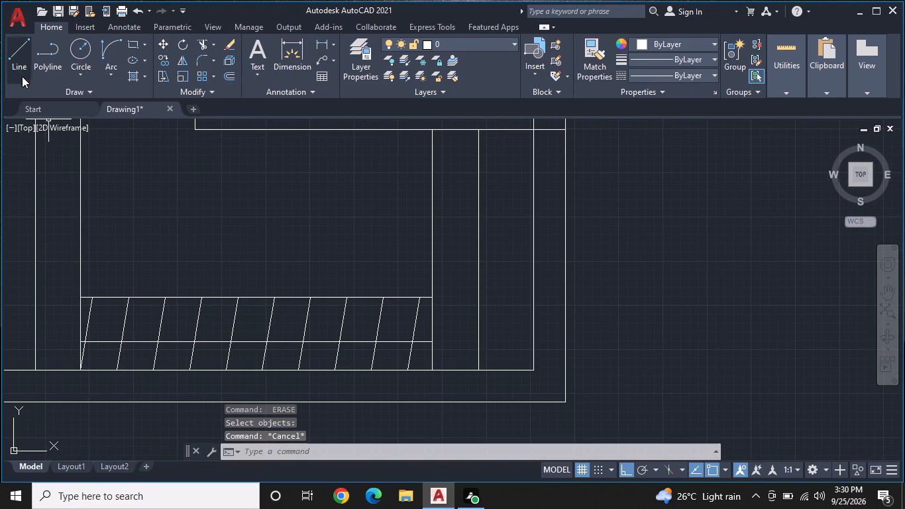
With ortho off, draw a slanted line about 2'-4" long at about 176° from the room's lower-right inner corner to the right strip's left edge.
click(23, 63)
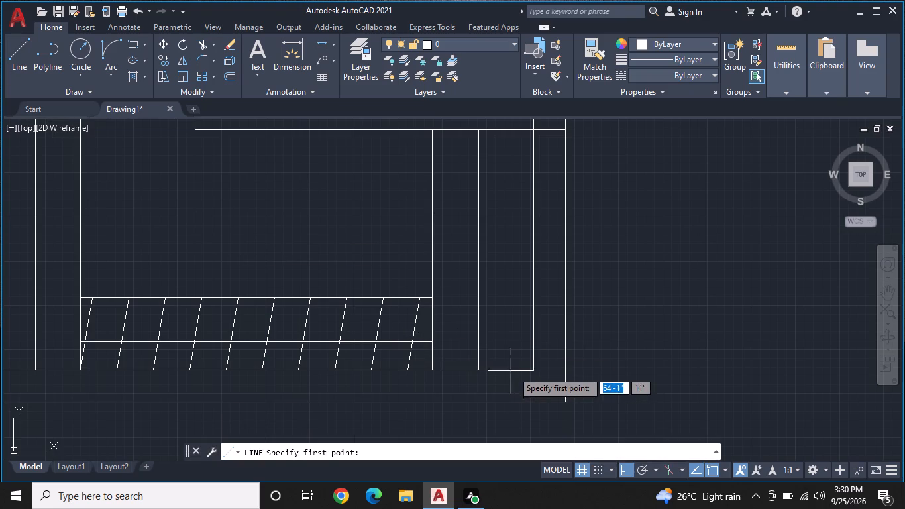
click(533, 372)
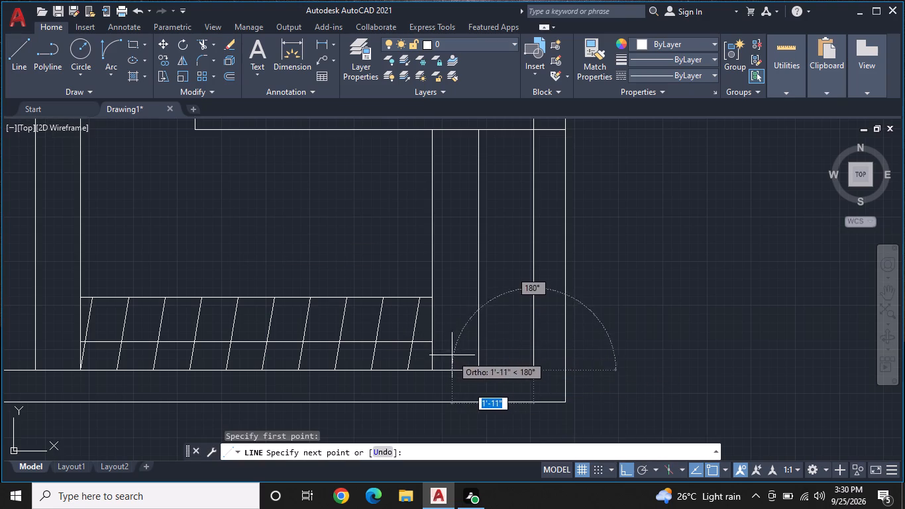
key(F8)
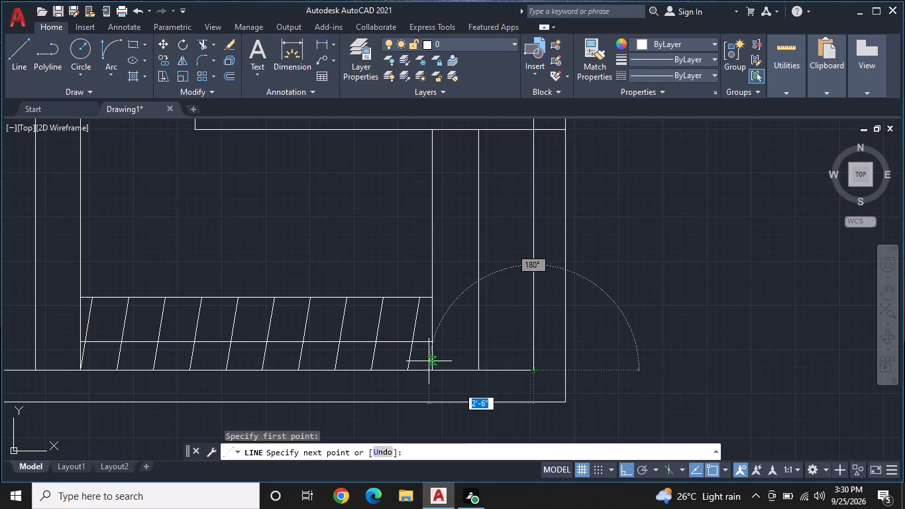
scroll(429, 361, up, 1)
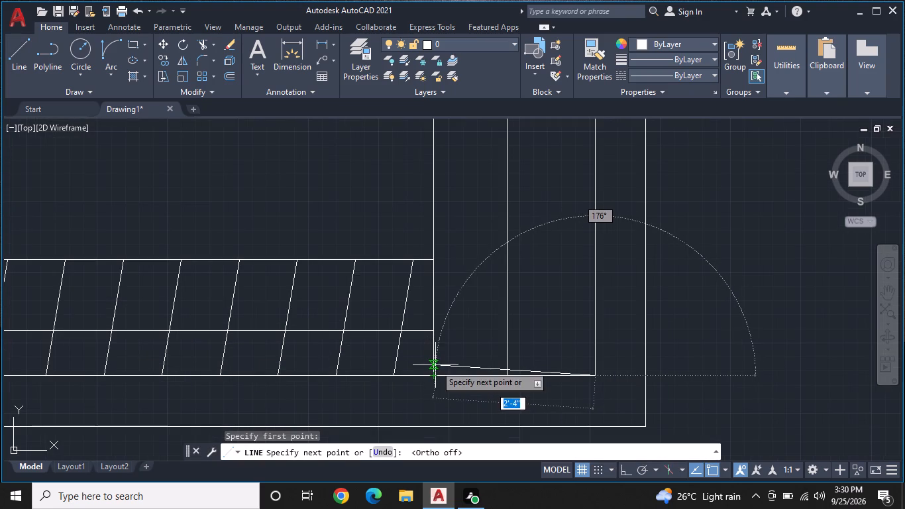
click(435, 365)
key(Escape)
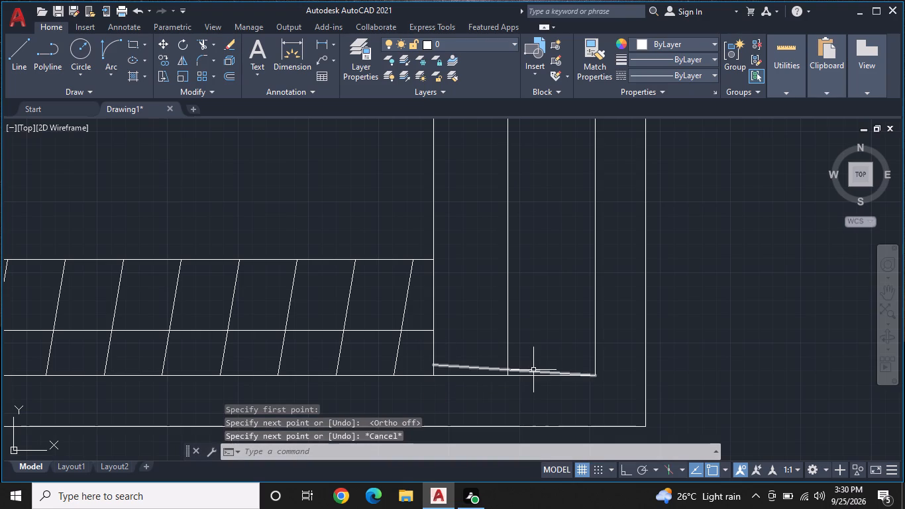
Copy the slanted line vertically from its lower end as a fitted array of 15 items, ending just below the washbasin counter.
click(534, 371)
right_click(534, 371)
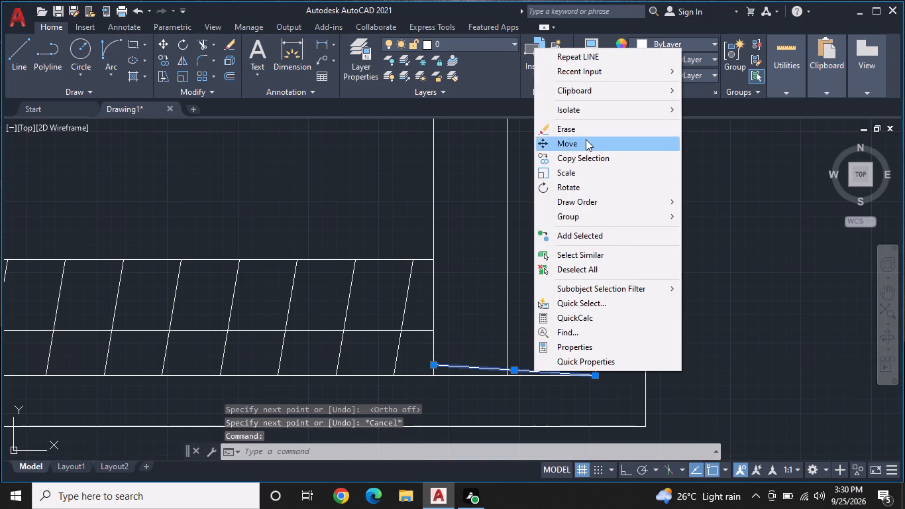
click(579, 162)
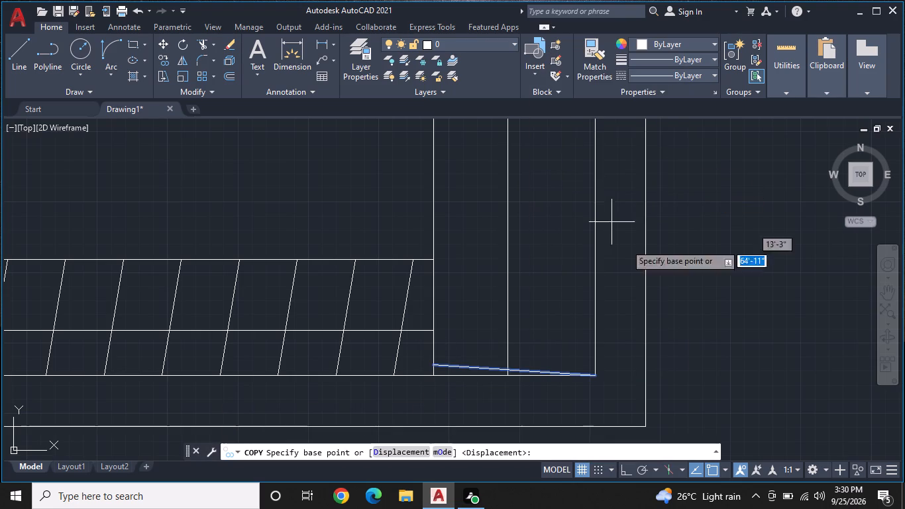
click(598, 376)
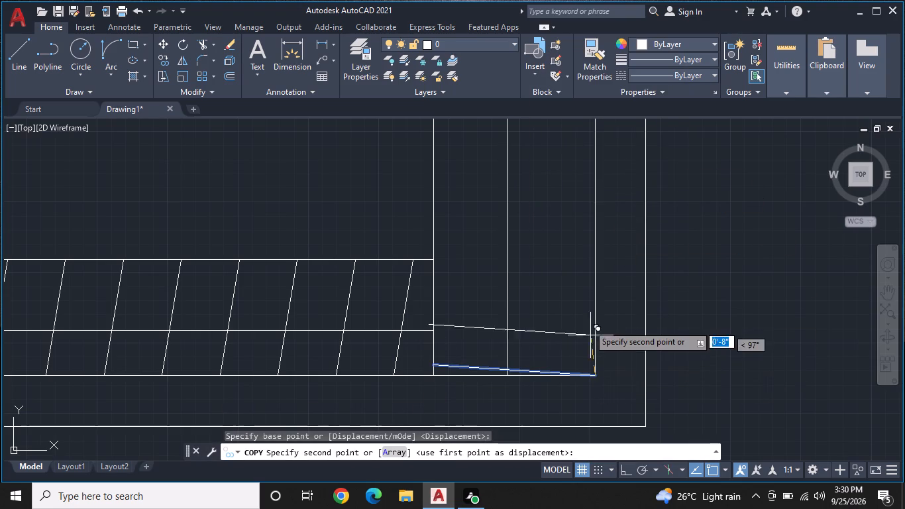
key(F8)
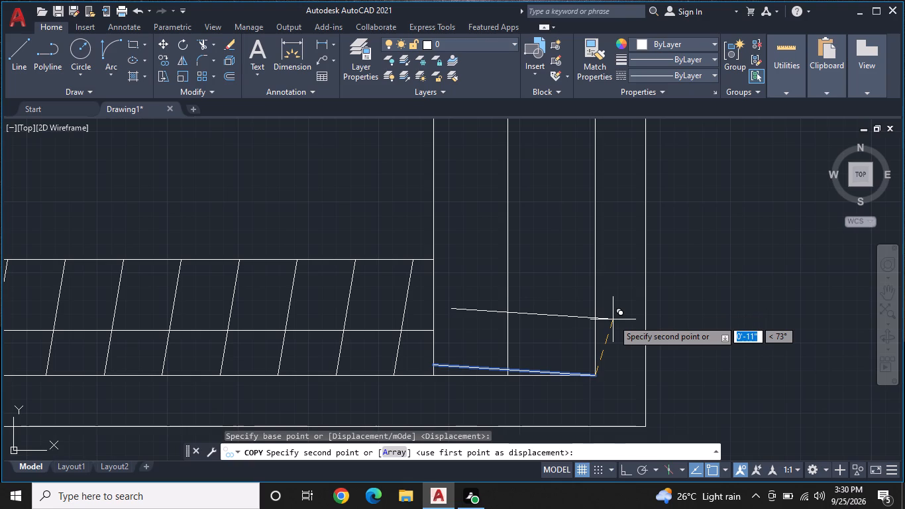
text(a)
key(space)
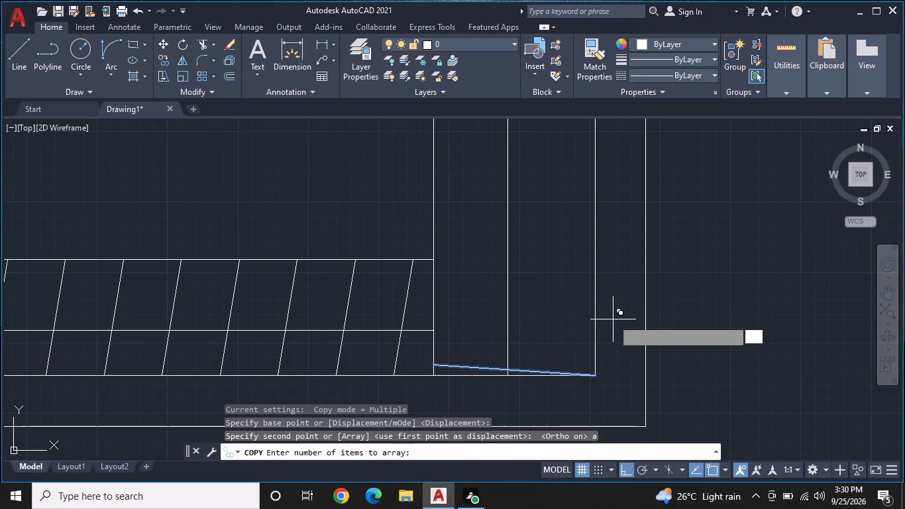
text(15)
key(space)
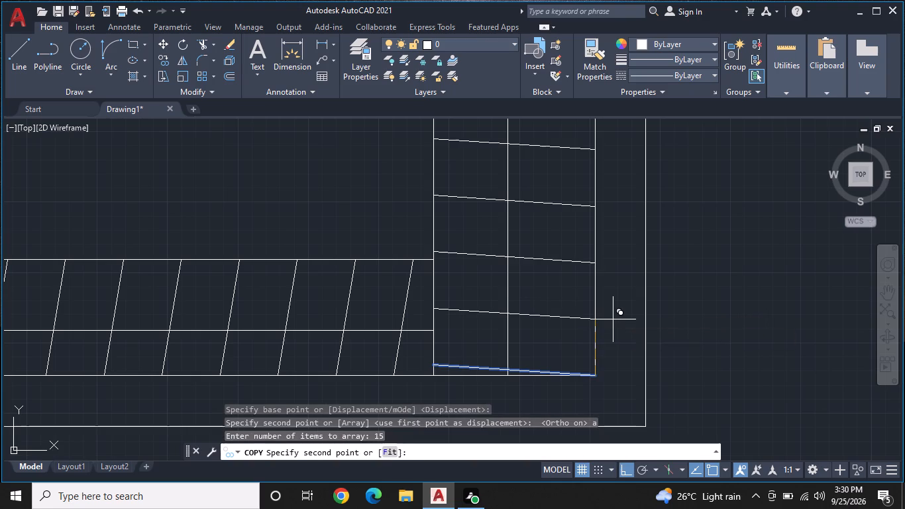
click(391, 449)
scroll(551, 260, down, 1)
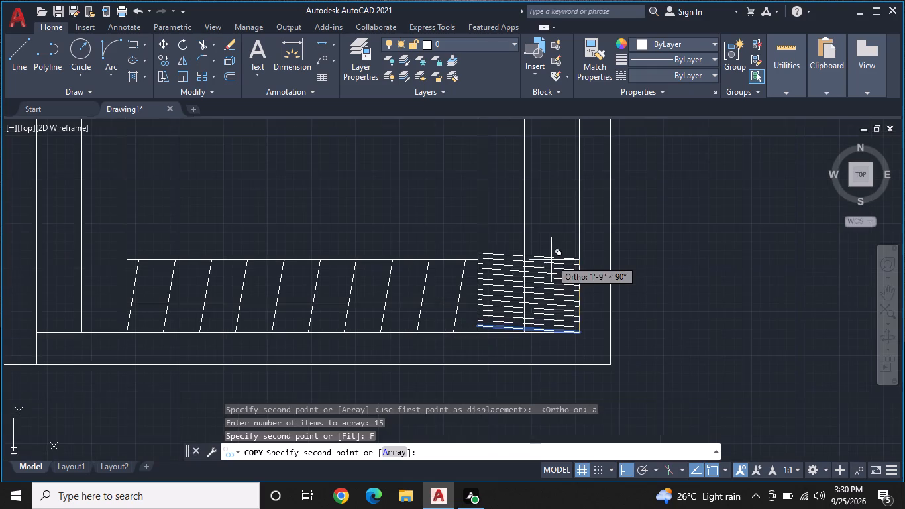
middle_drag(551, 260, 547, 395)
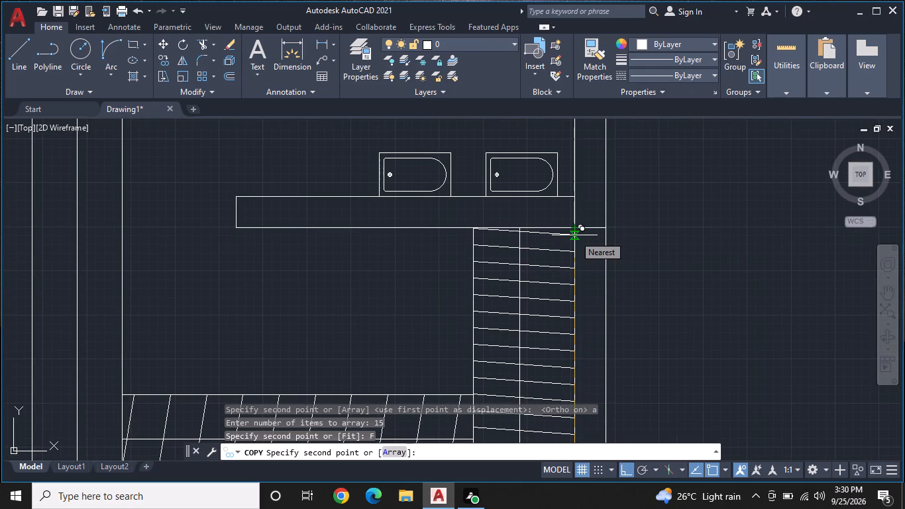
click(574, 235)
key(Escape)
With ortho off, draw a slanted line about 2'-1" long from the left strip's lower-right corner up to its left edge.
scroll(587, 228, down, 2)
middle_drag(568, 262, 672, 266)
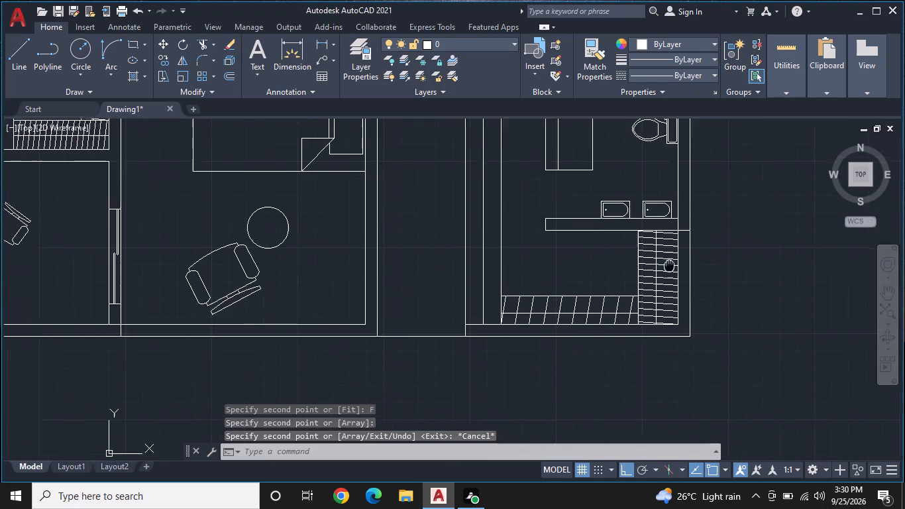
middle_drag(672, 266, 679, 269)
middle_drag(527, 274, 545, 300)
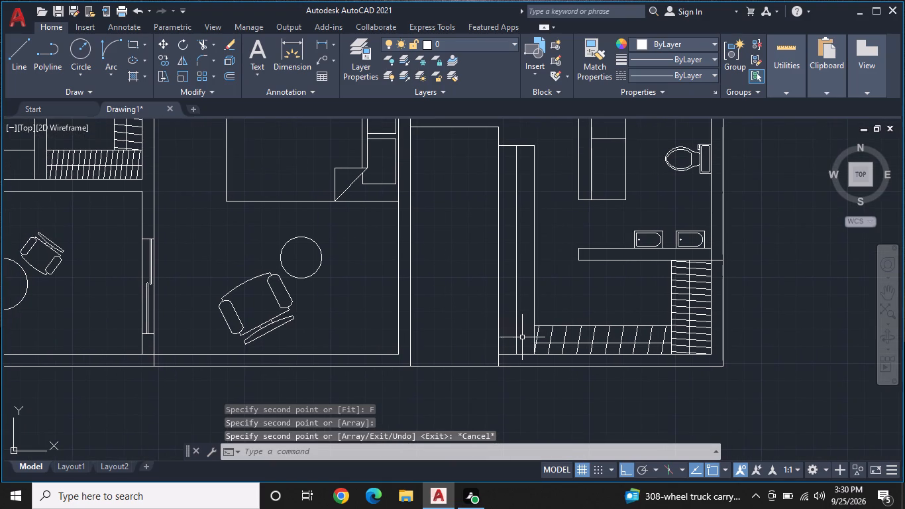
scroll(527, 347, up, 2)
key(space)
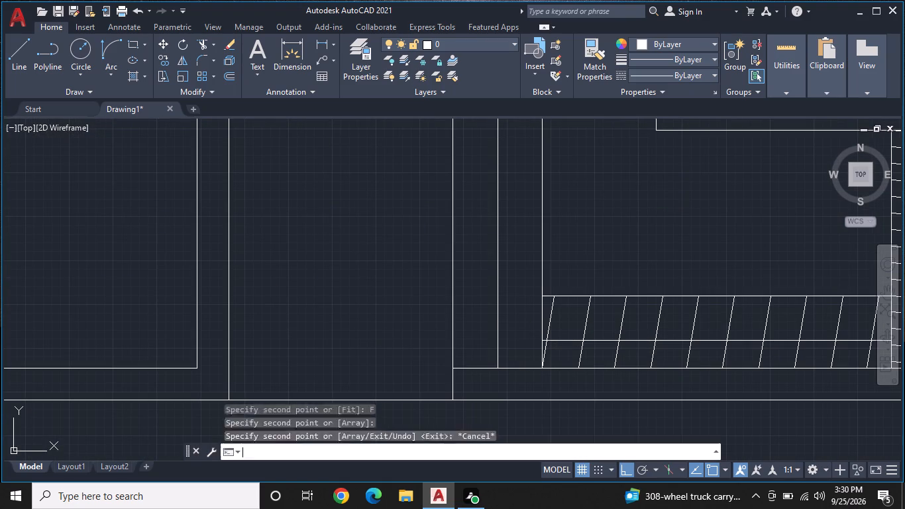
key(space)
text(l)
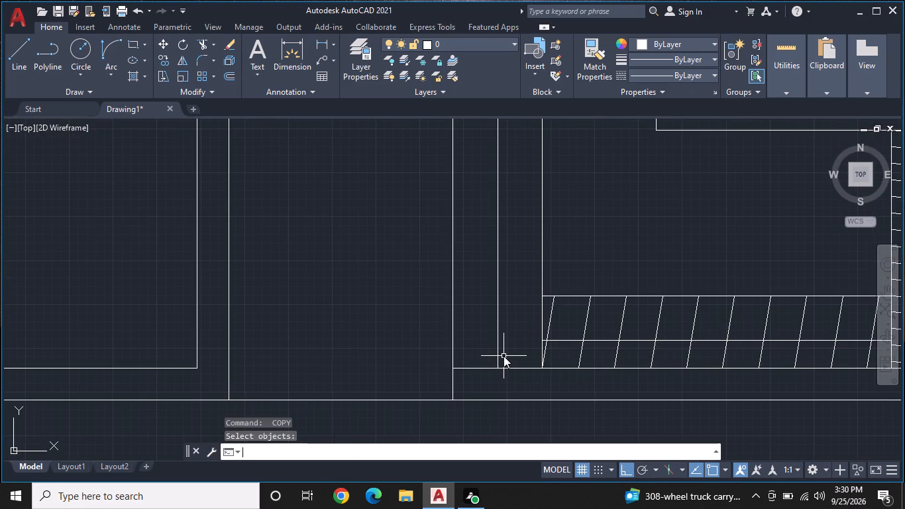
key(space)
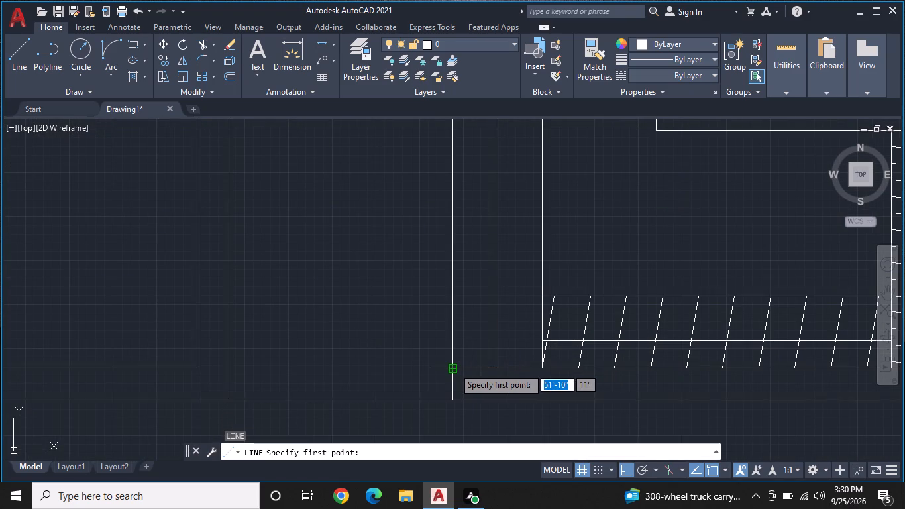
click(541, 367)
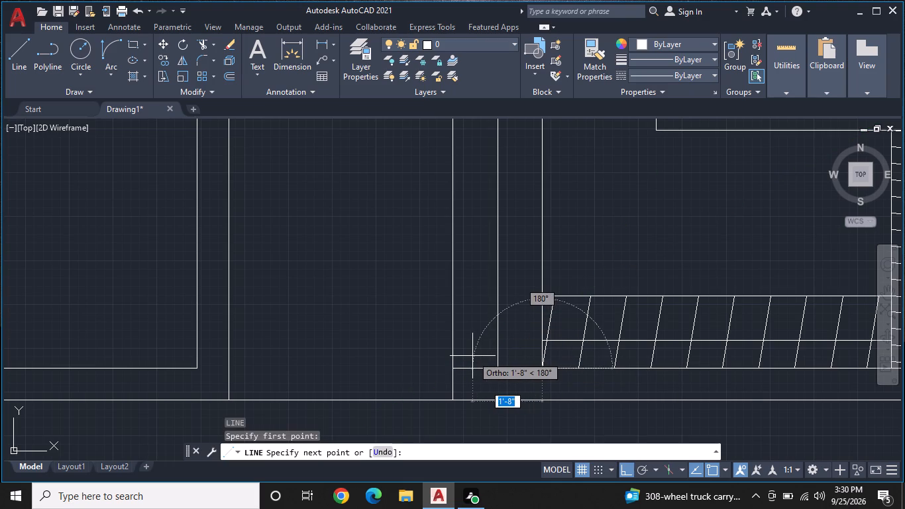
key(F8)
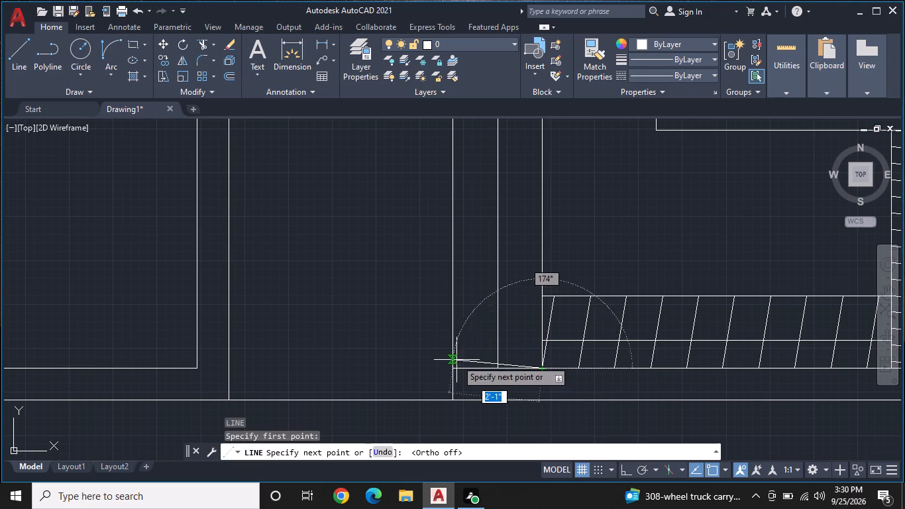
click(451, 352)
key(Escape)
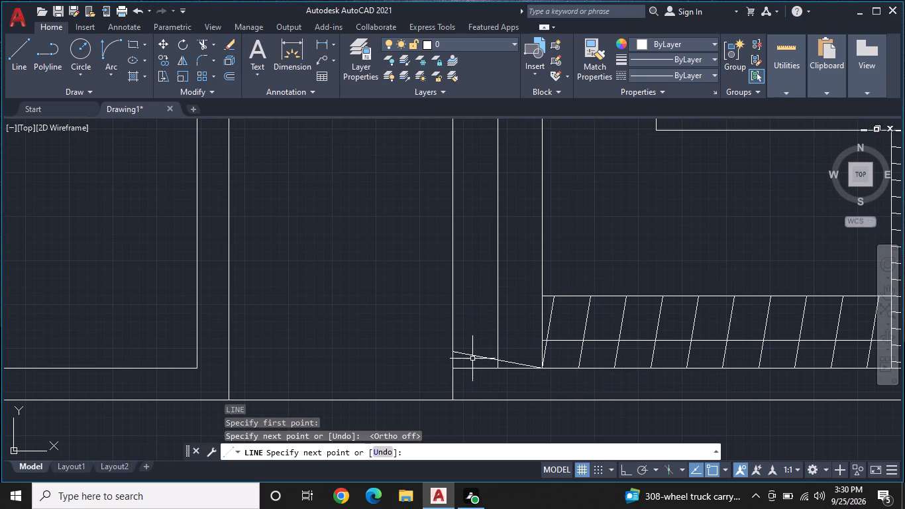
Copy this slanted line vertically from its lower end as a fitted array of 18 items spanning about 12'-2" up the left strip.
click(477, 358)
right_click(477, 358)
click(551, 141)
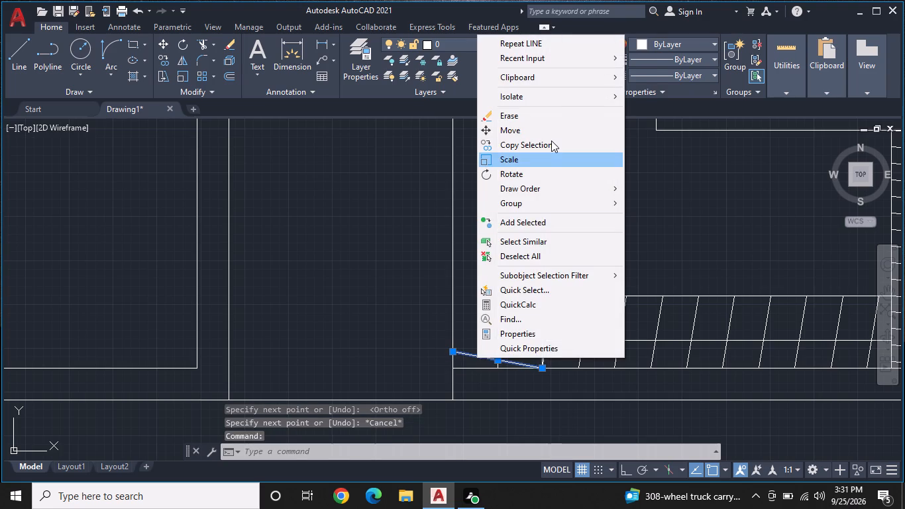
click(539, 367)
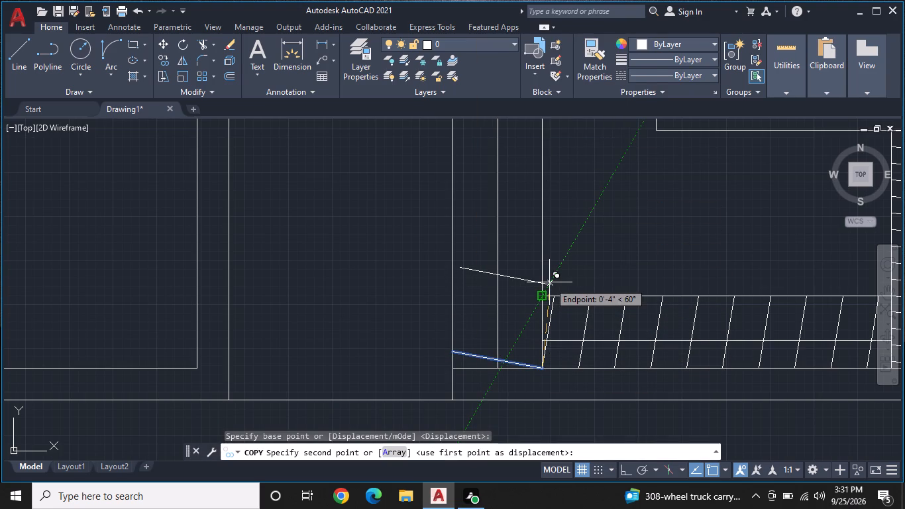
text(a 18)
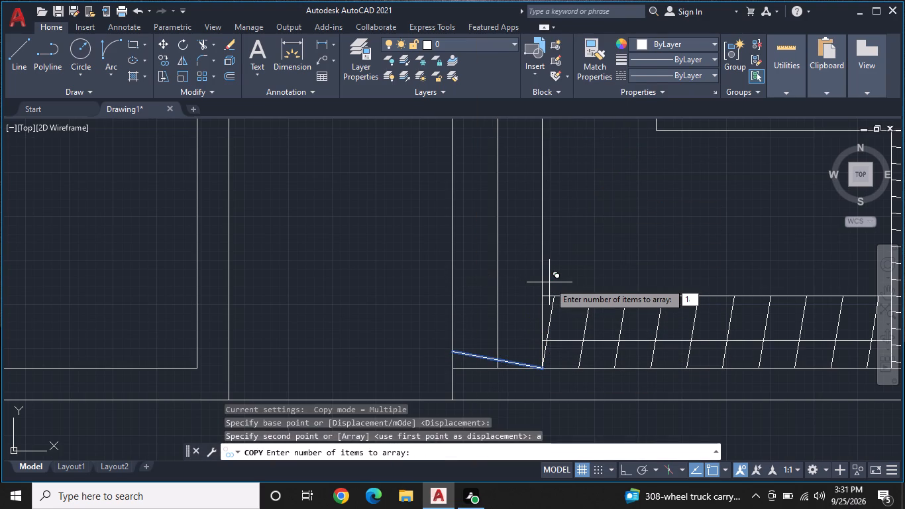
key(space)
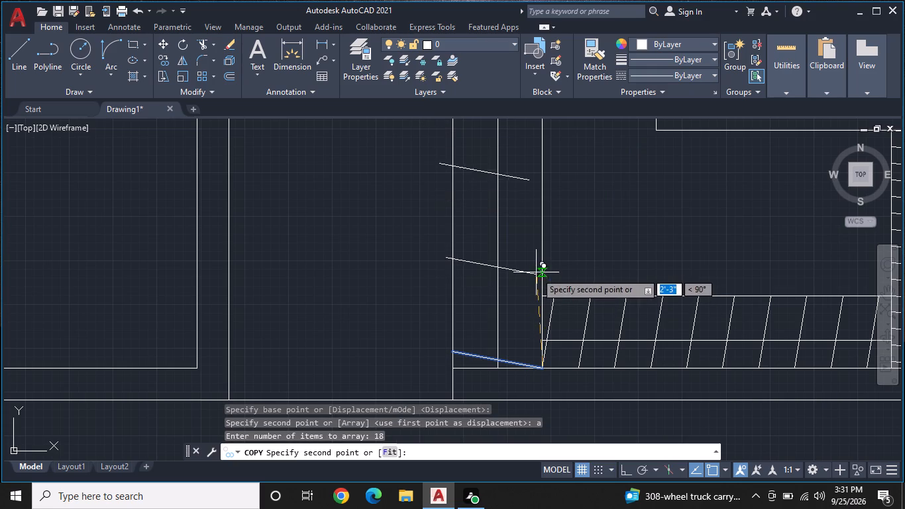
key(F8)
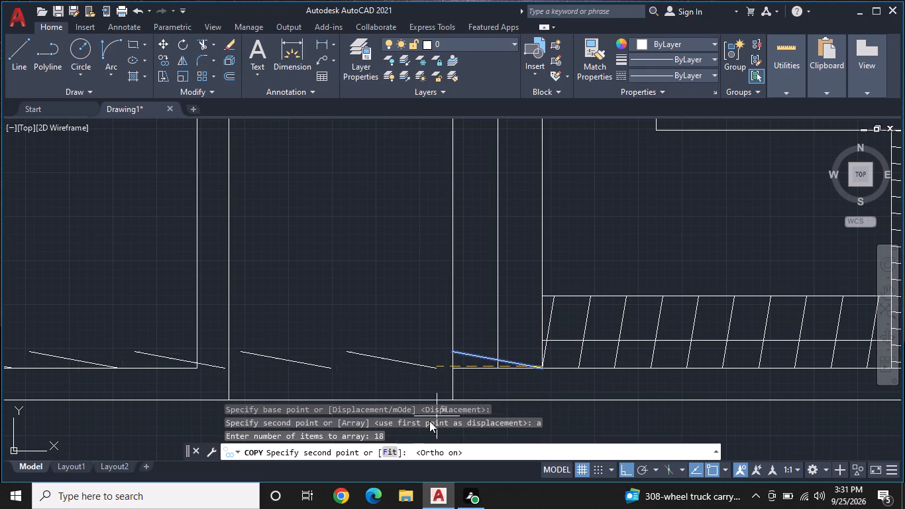
click(388, 450)
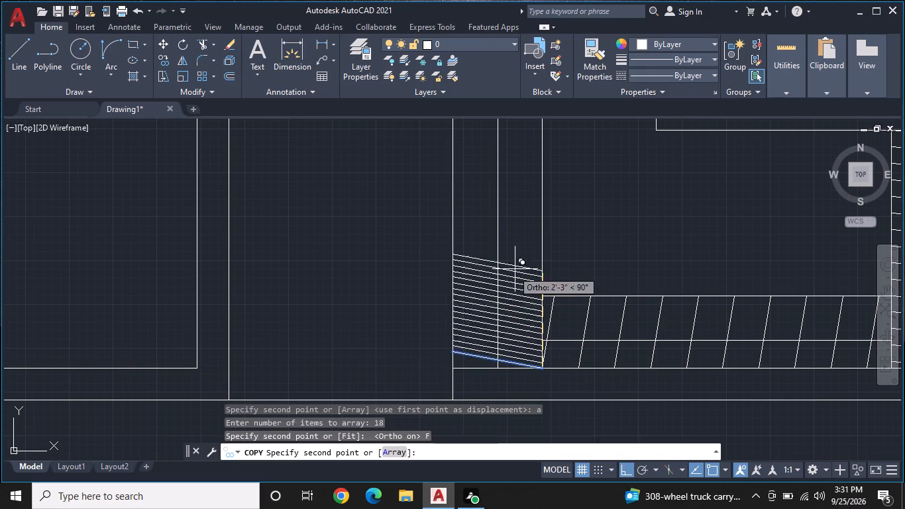
middle_drag(534, 239, 543, 399)
scroll(541, 402, up, 1)
scroll(540, 402, down, 1)
scroll(531, 303, down, 2)
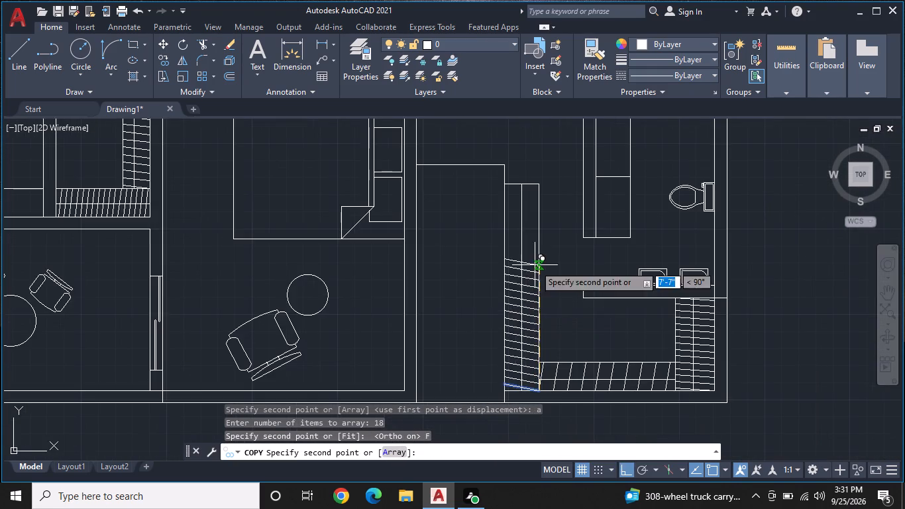
middle_drag(535, 266, 539, 338)
scroll(539, 338, up, 2)
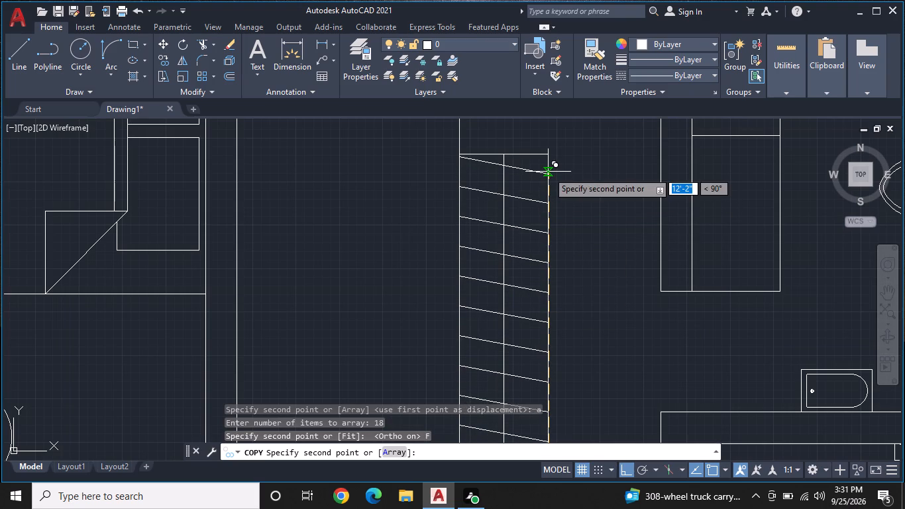
click(548, 172)
key(Escape)
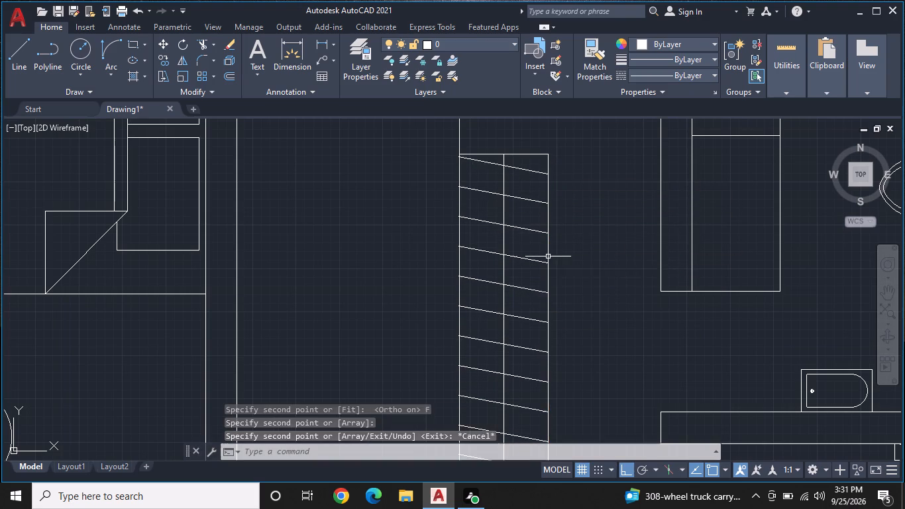
Review the whole floor plan, and examine the narrow two-compartment unit between the left strip and the toilet.
scroll(548, 256, down, 4)
middle_drag(555, 286, 600, 257)
scroll(600, 257, down, 1)
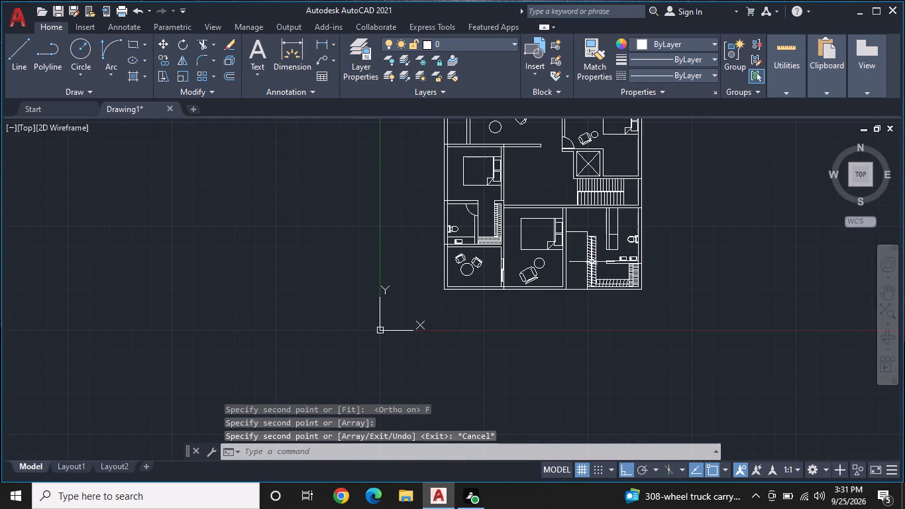
middle_drag(606, 232, 584, 340)
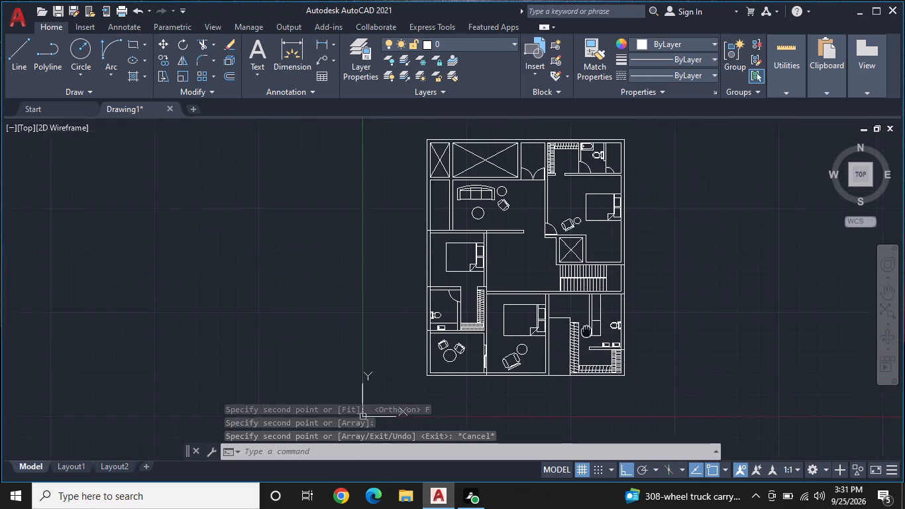
middle_drag(584, 340, 579, 359)
scroll(576, 327, up, 1)
middle_drag(578, 349, 574, 280)
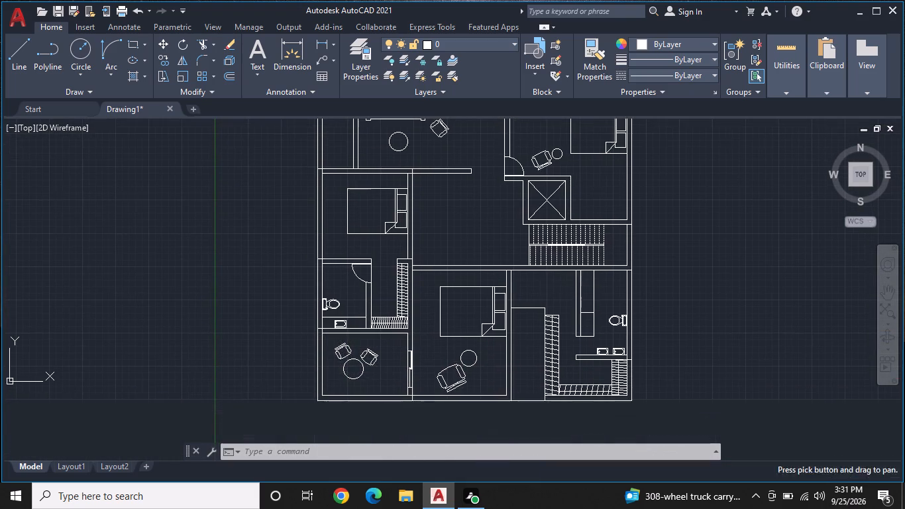
scroll(582, 324, up, 2)
middle_drag(594, 345, 578, 288)
scroll(578, 288, up, 1)
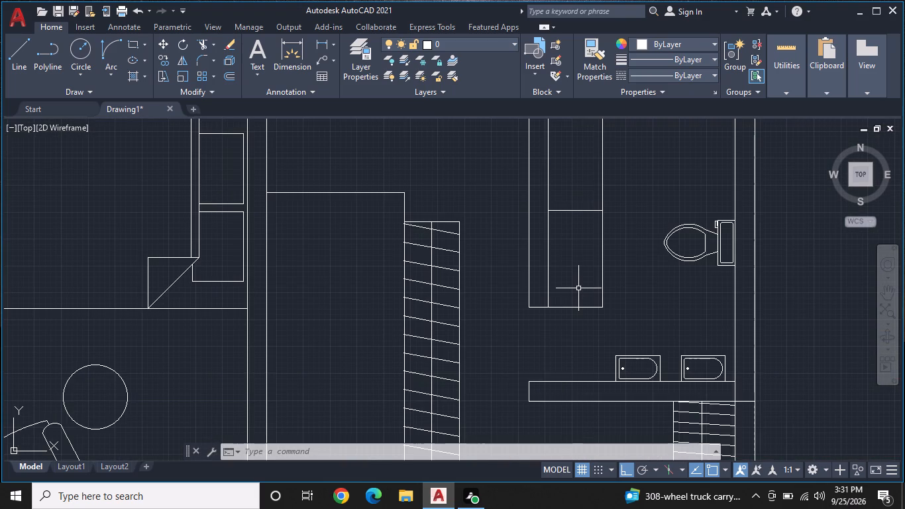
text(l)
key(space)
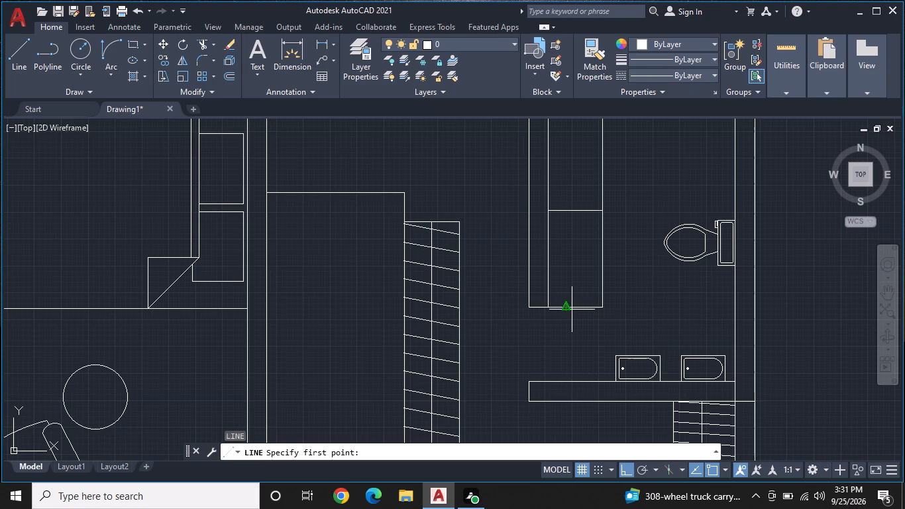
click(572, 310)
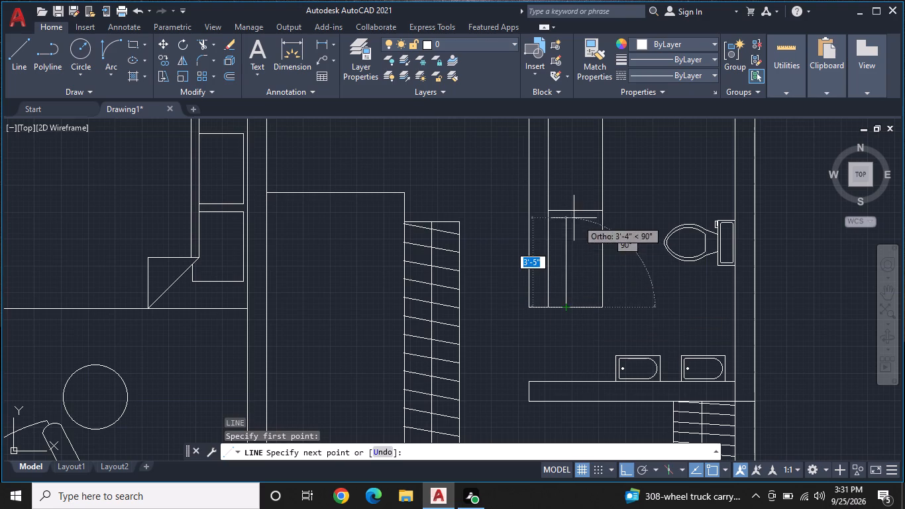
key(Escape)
Draw a vertical line from the midpoint of the lower compartment's top edge down to its bottom edge.
key(space)
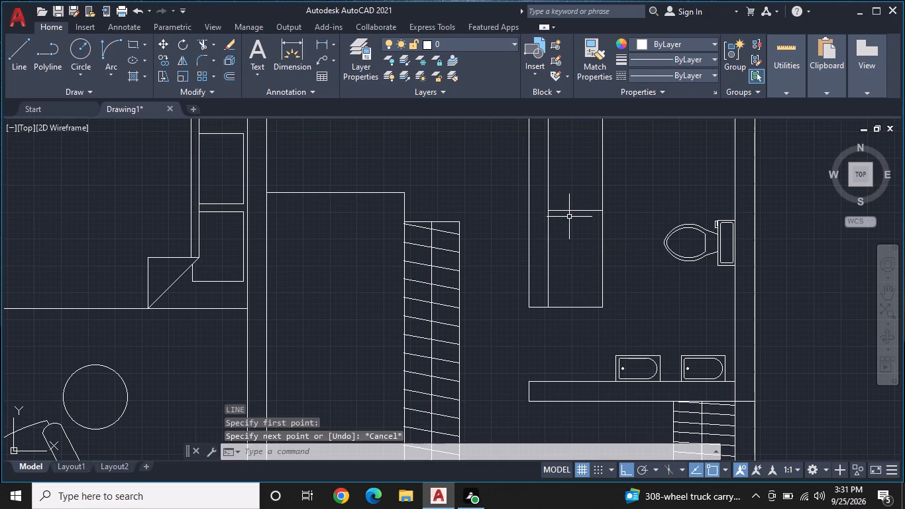
click(574, 211)
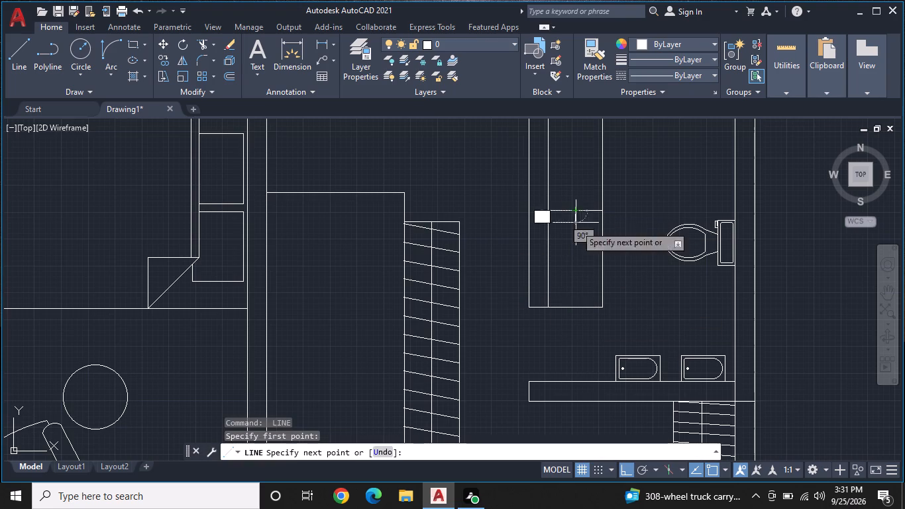
click(572, 304)
key(space)
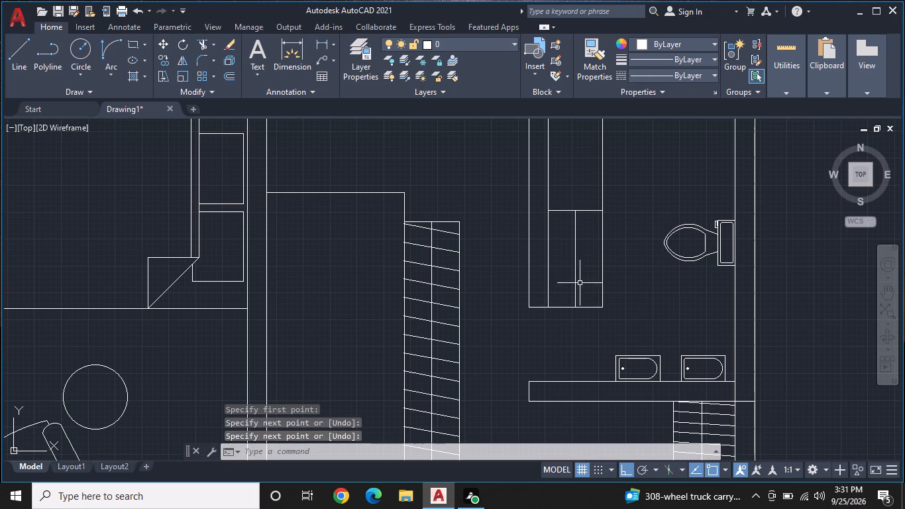
With ortho off, draw a slanted line about 2' long from the lower compartment's lower-right corner up to its left edge.
key(space)
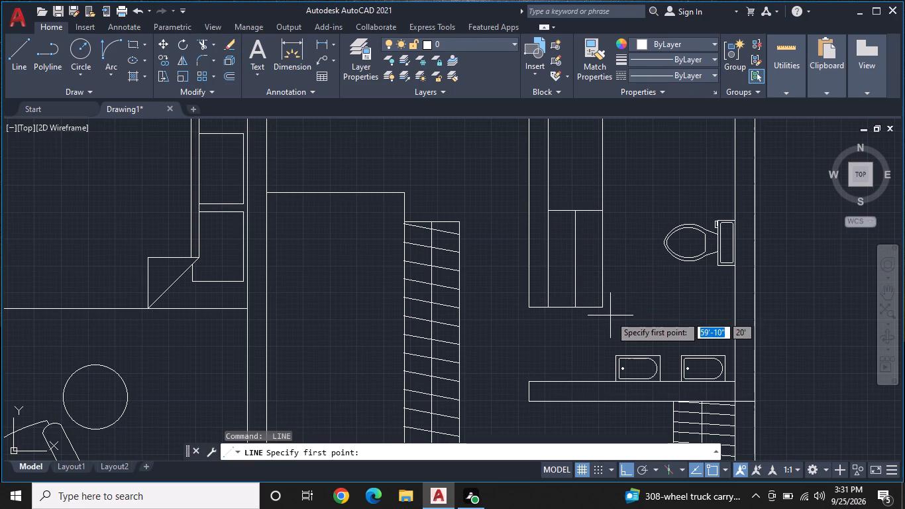
click(602, 304)
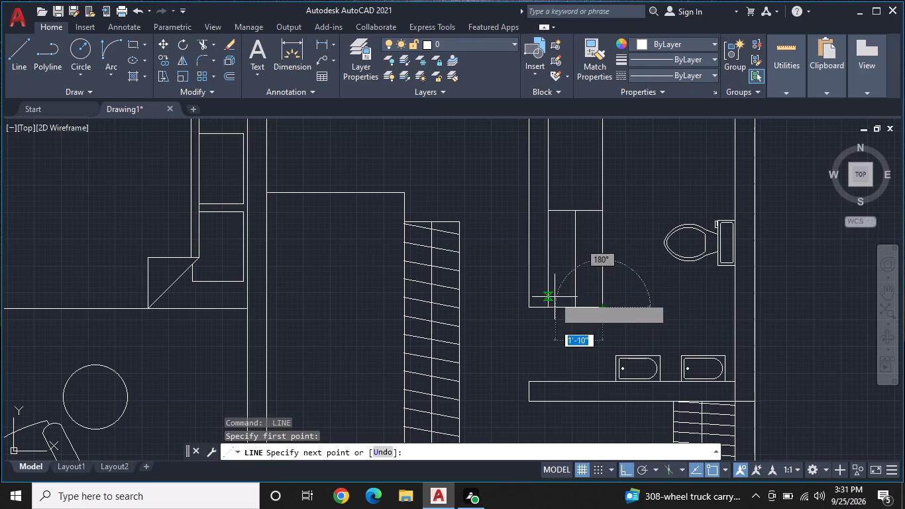
scroll(551, 300, up, 2)
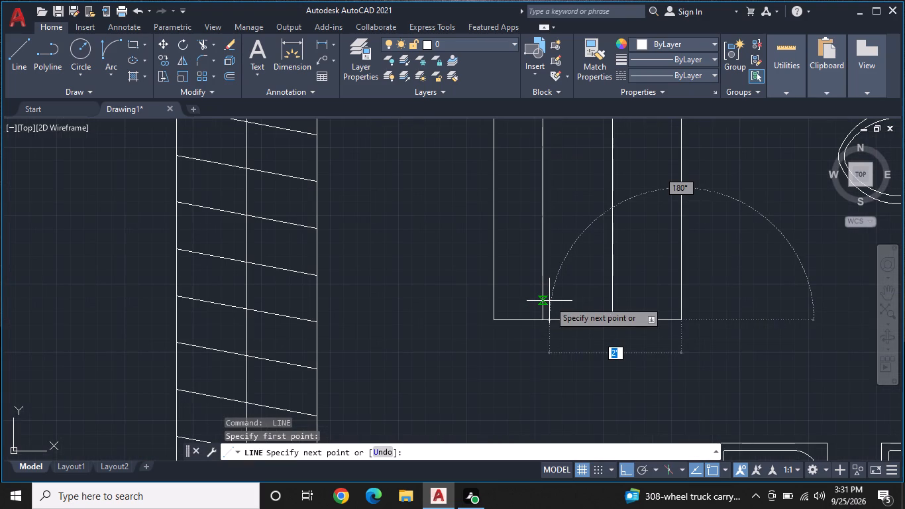
key(F8)
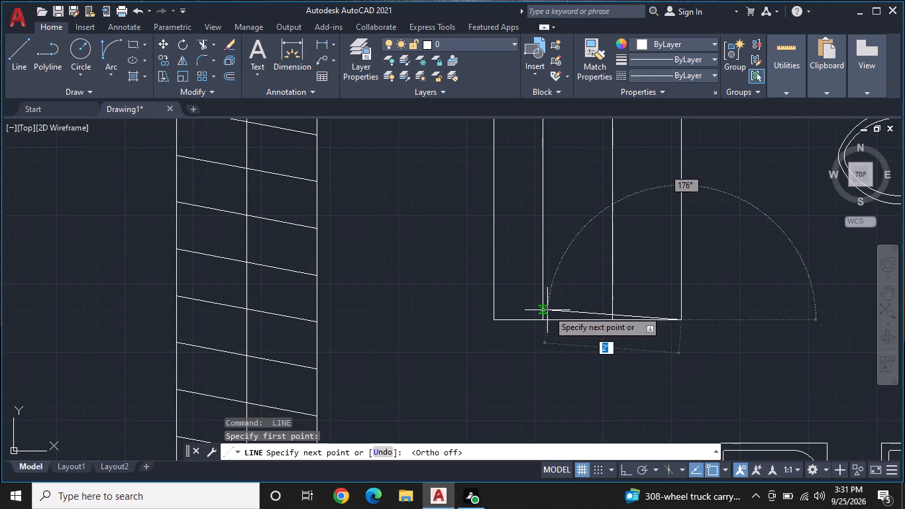
click(541, 306)
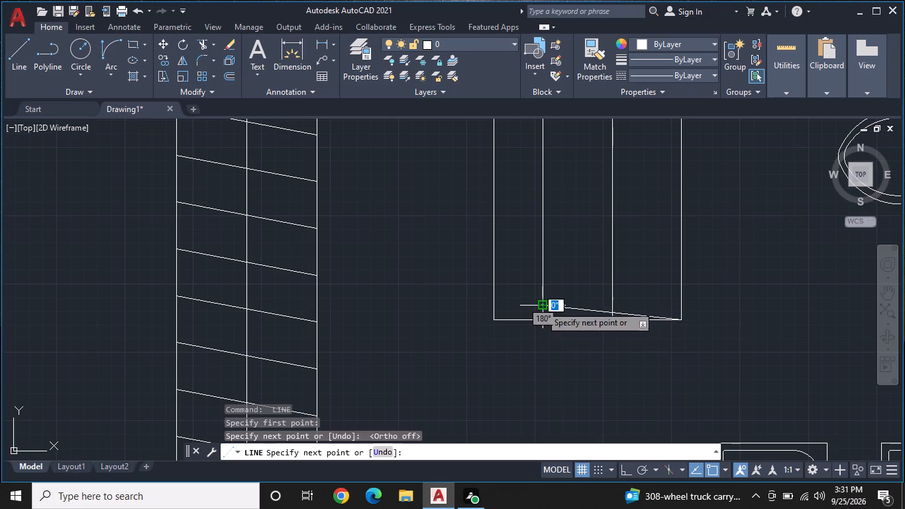
key(space)
Copy this slanted line vertically from its lower end as a fitted array of 7 items spanning about 3'-6" up the compartment.
click(567, 308)
right_click(567, 308)
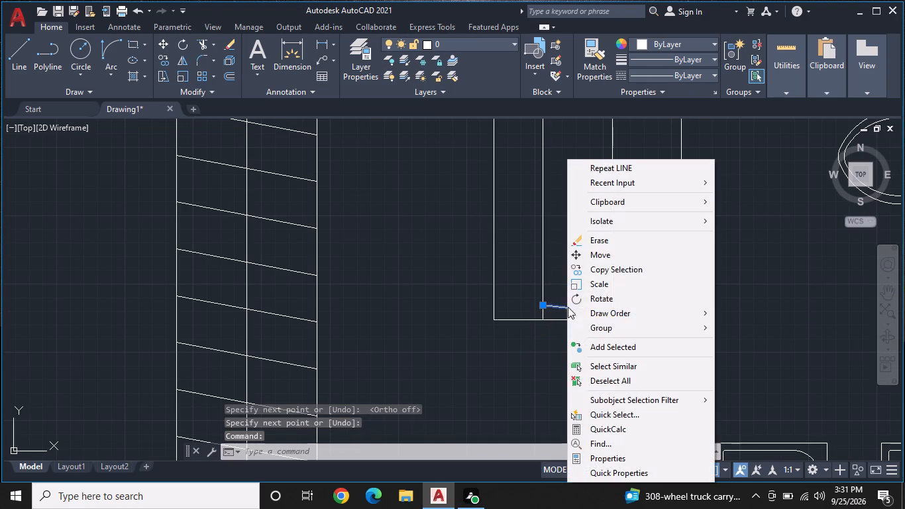
click(619, 270)
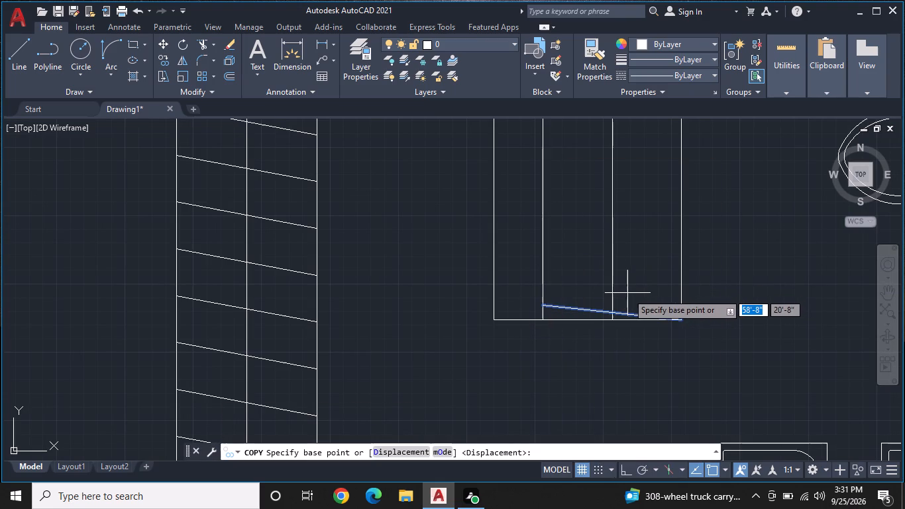
click(677, 319)
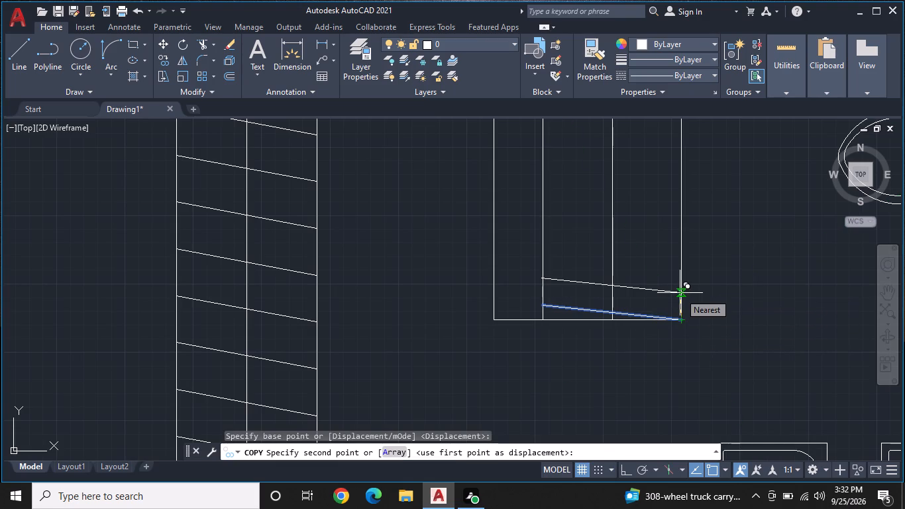
text(a)
key(space)
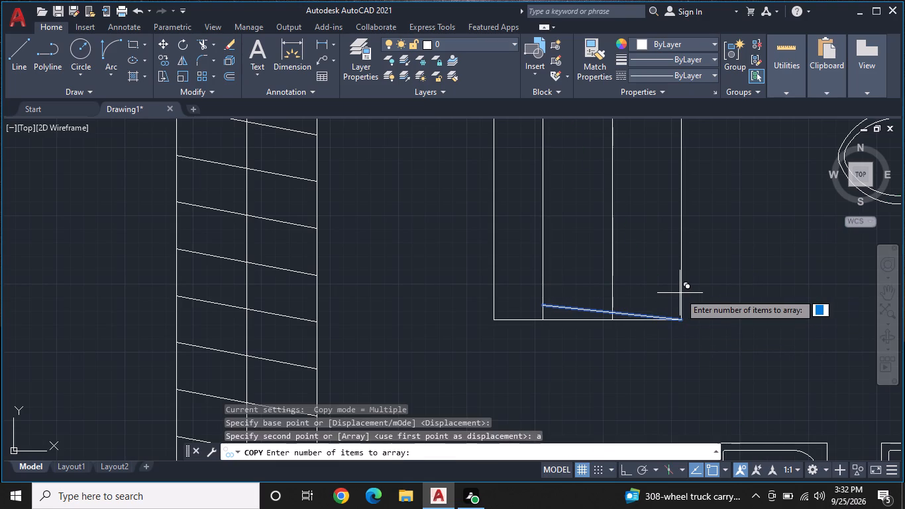
key(7)
key(Return)
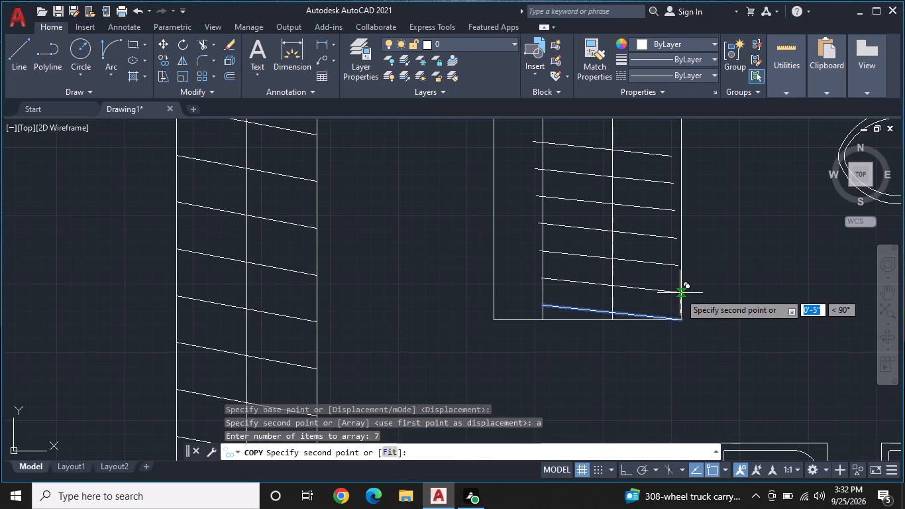
click(385, 449)
middle_drag(634, 228, 618, 365)
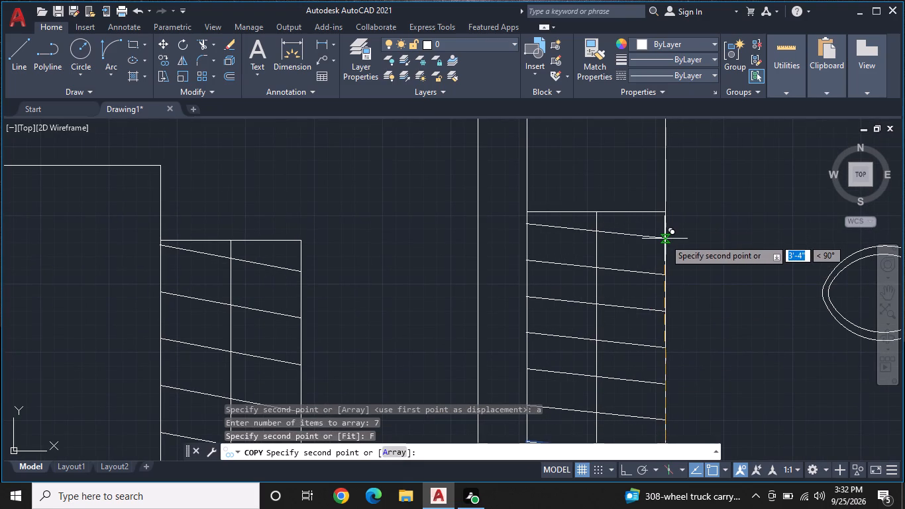
key(F8)
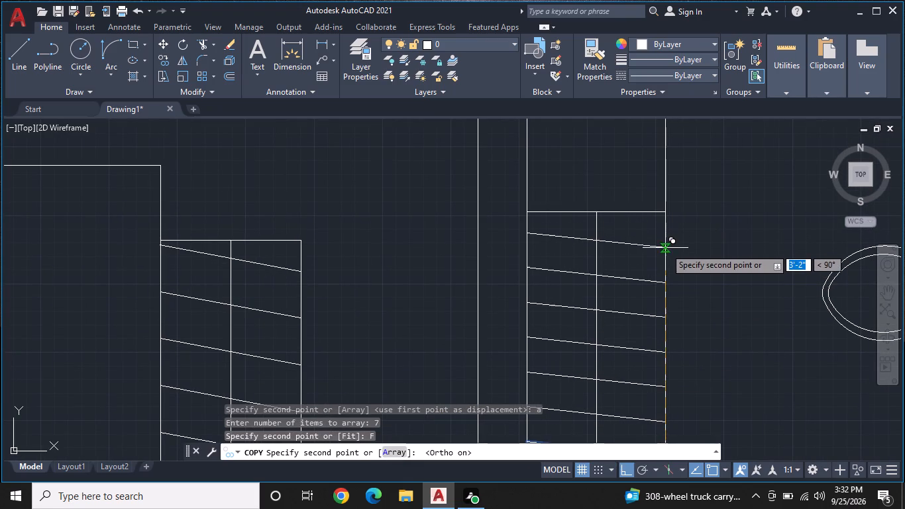
click(669, 229)
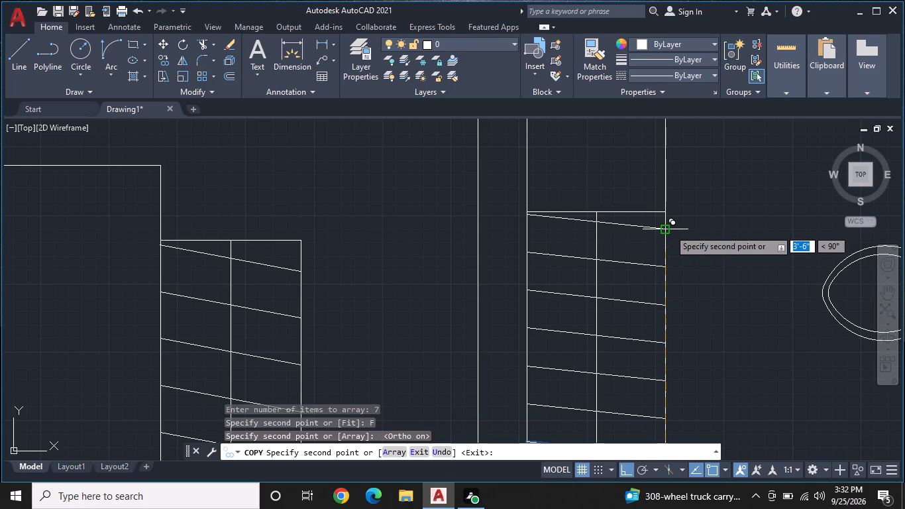
key(Escape)
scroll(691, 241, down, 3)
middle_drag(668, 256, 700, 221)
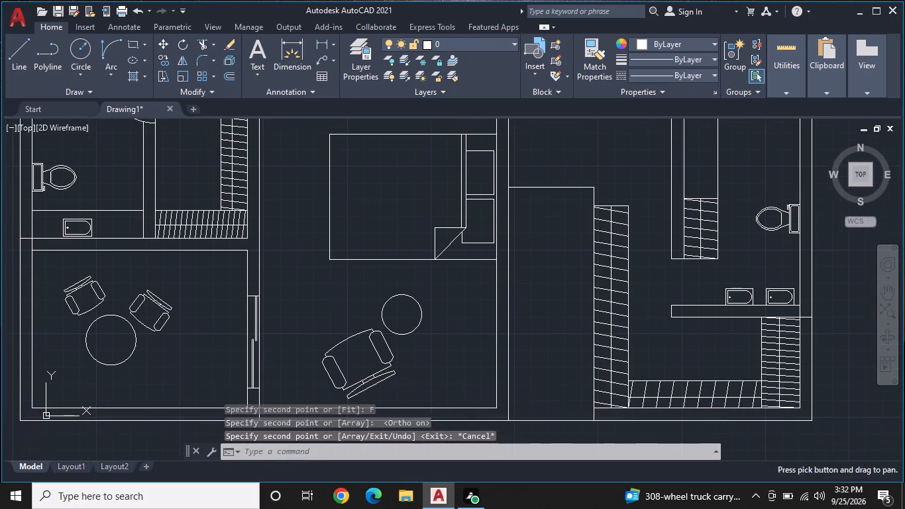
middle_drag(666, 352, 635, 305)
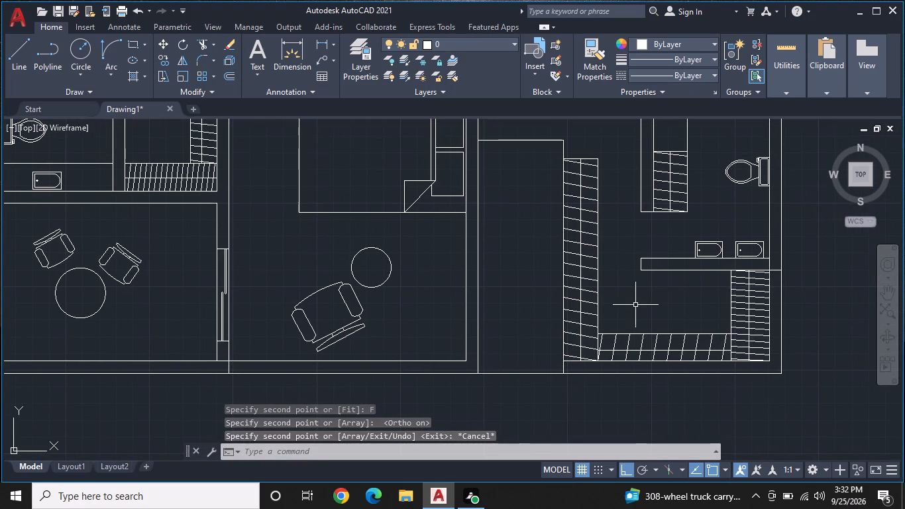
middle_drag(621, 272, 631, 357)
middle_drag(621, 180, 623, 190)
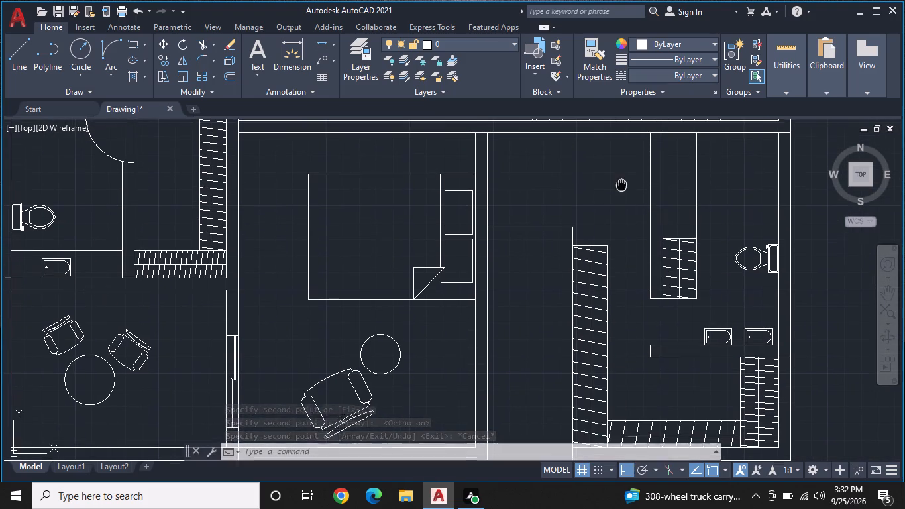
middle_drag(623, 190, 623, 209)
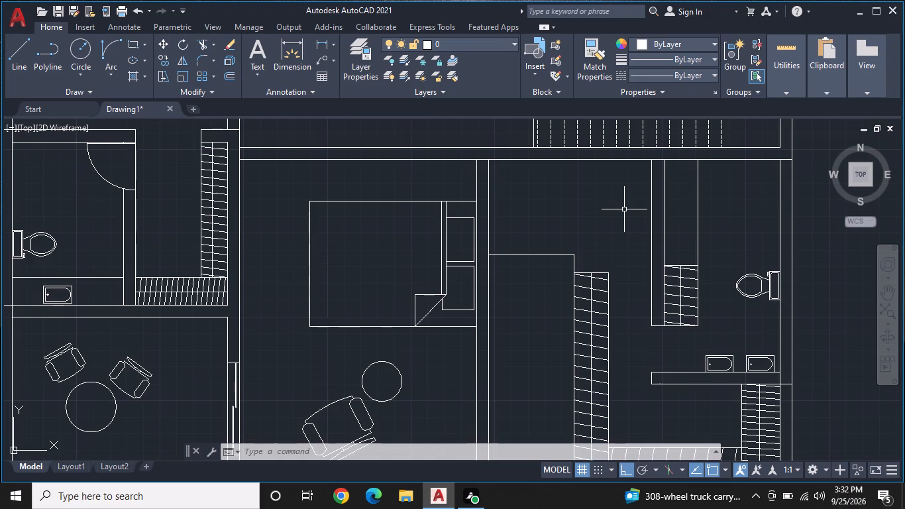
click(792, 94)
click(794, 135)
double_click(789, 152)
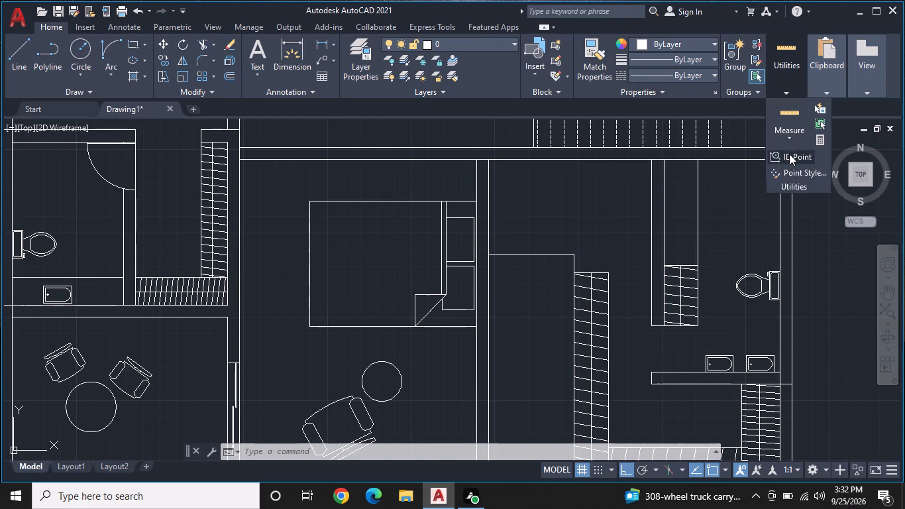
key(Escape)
Check the clear distances in the passage between the bedroom wall and the narrow unit with Quick Measure.
click(792, 93)
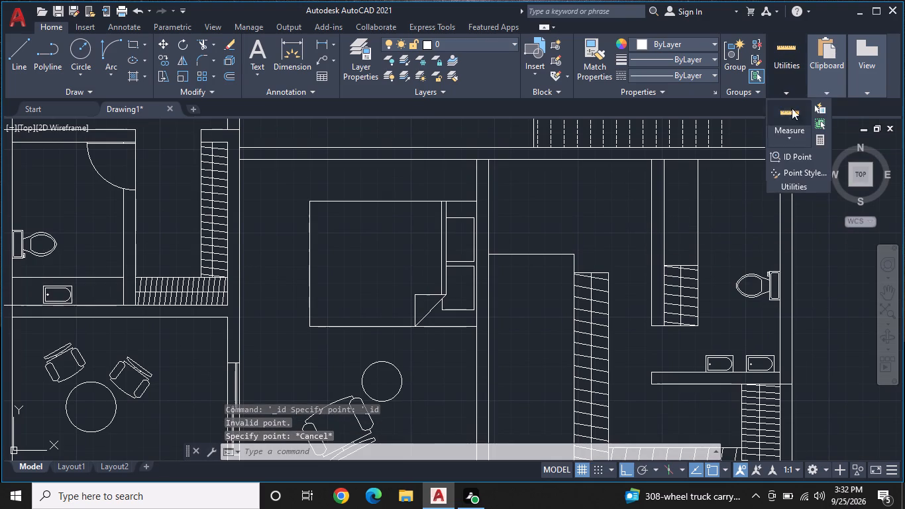
click(795, 139)
click(790, 163)
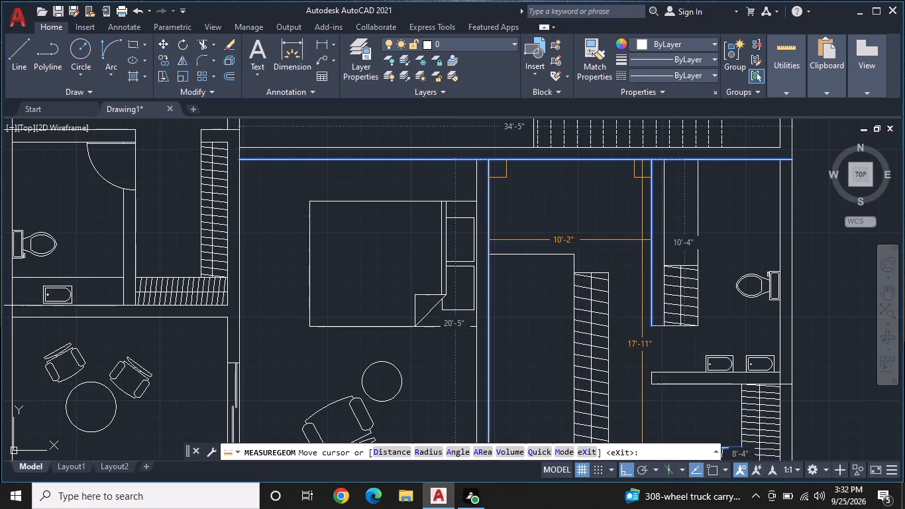
key(Escape)
Examine the lower-right room, its slanted-line strips and the adjoining rooms of the floor plan.
scroll(648, 226, down, 2)
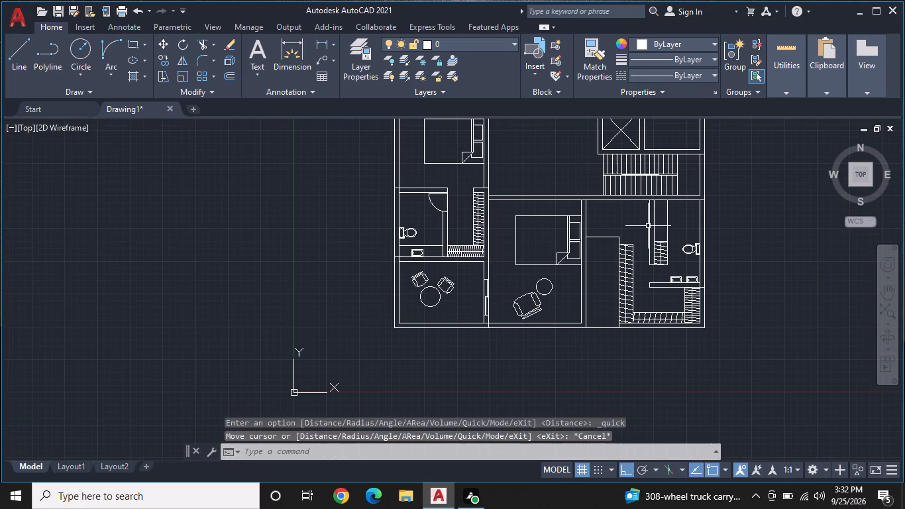
scroll(676, 216, up, 1)
middle_drag(679, 215, 690, 213)
middle_drag(634, 239, 667, 224)
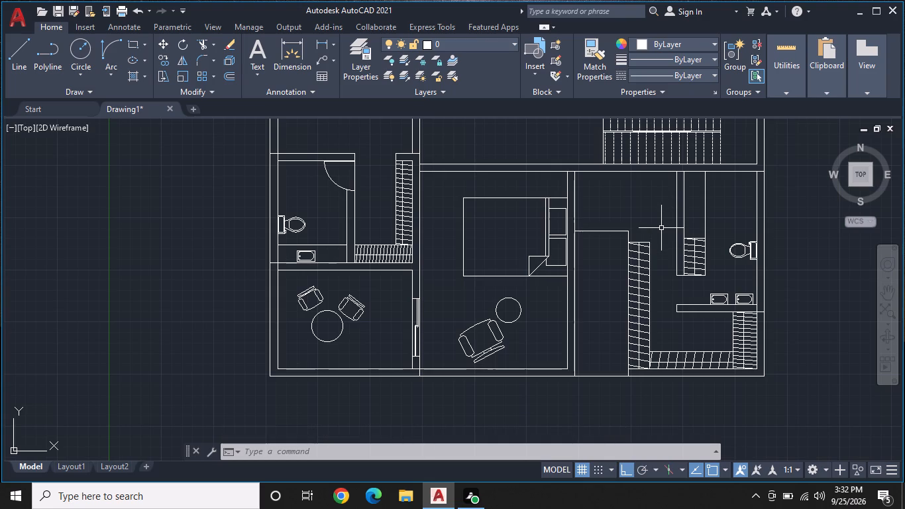
scroll(661, 228, down, 1)
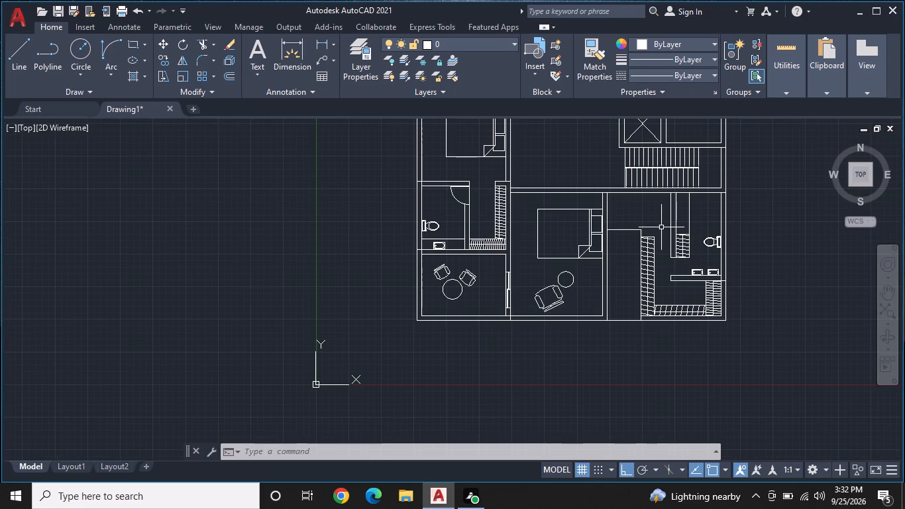
scroll(661, 227, up, 1)
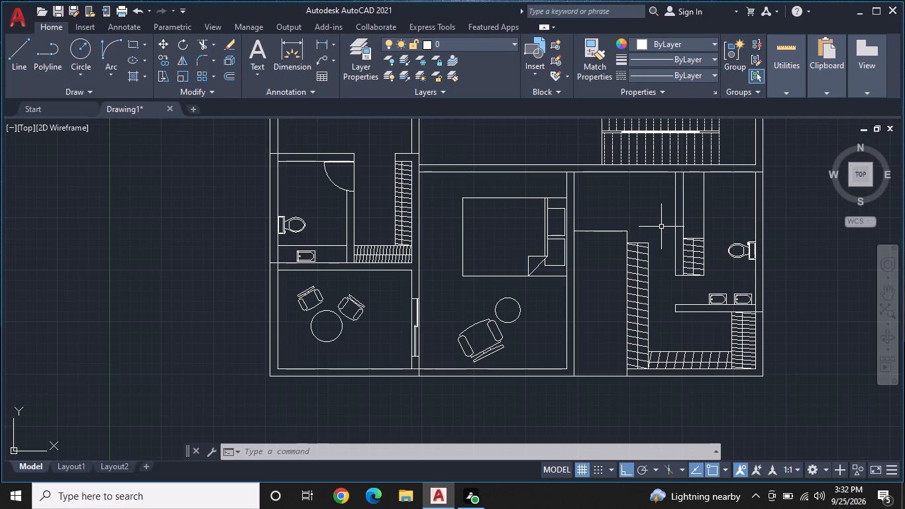
scroll(661, 227, down, 1)
scroll(661, 227, up, 1)
middle_drag(661, 227, 665, 205)
scroll(661, 227, up, 1)
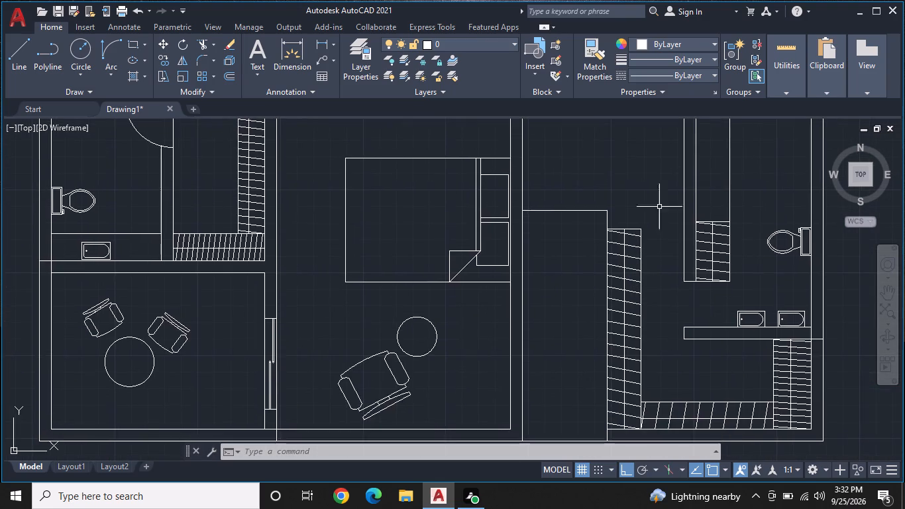
scroll(652, 223, down, 1)
middle_drag(644, 247, 653, 196)
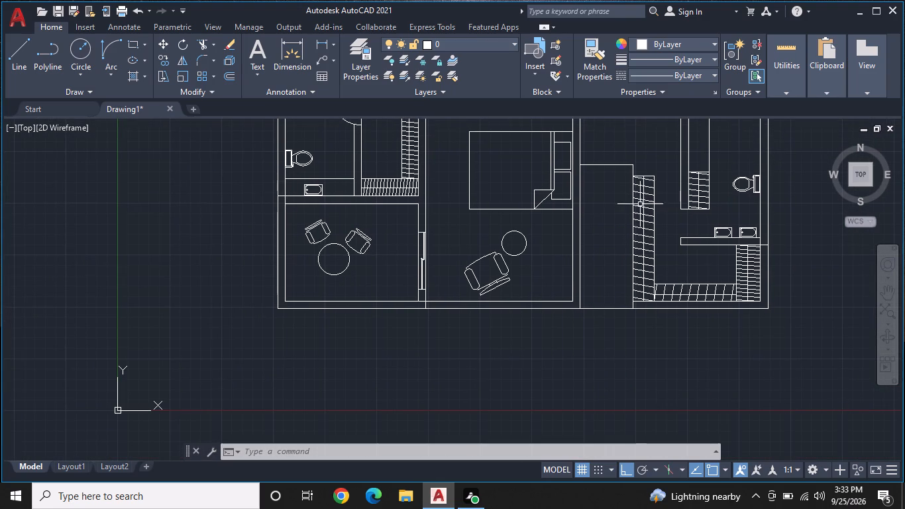
scroll(633, 214, up, 2)
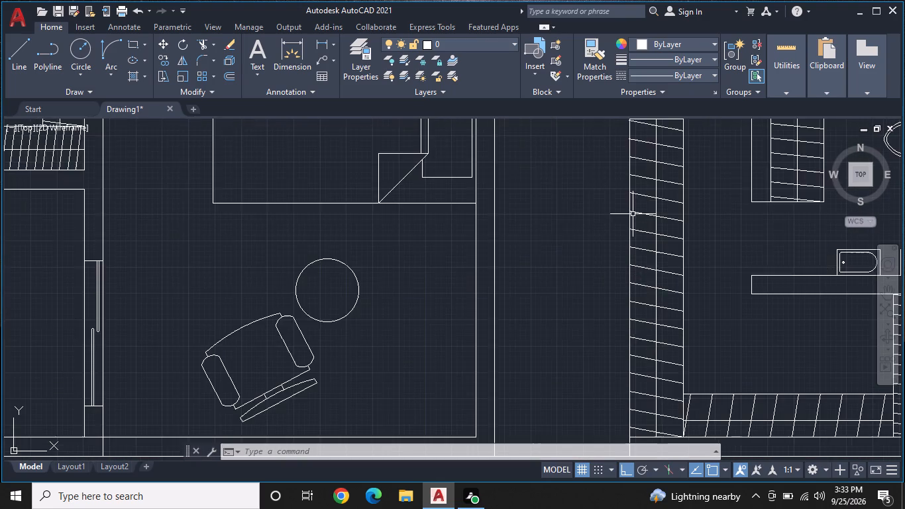
scroll(633, 214, down, 1)
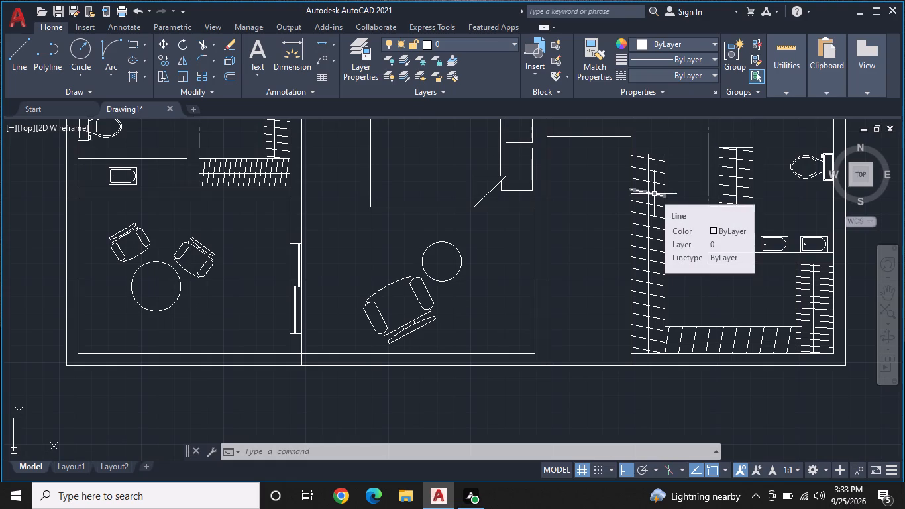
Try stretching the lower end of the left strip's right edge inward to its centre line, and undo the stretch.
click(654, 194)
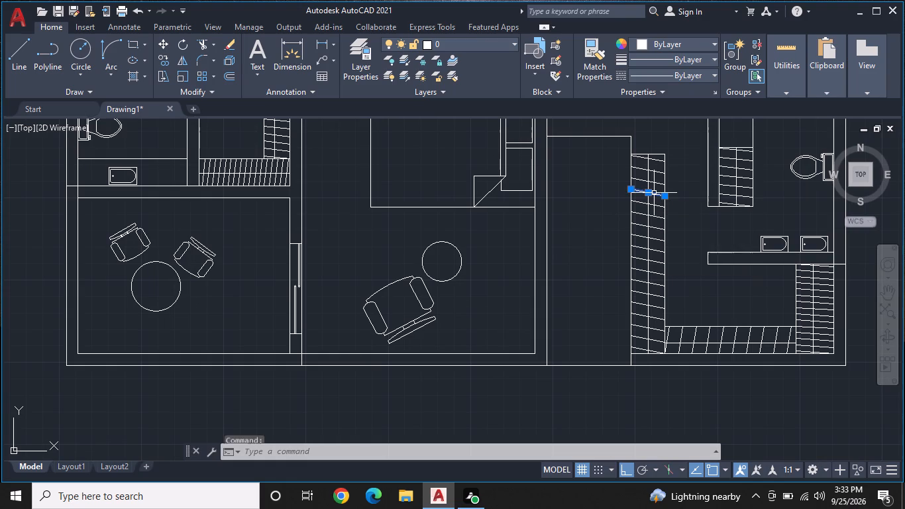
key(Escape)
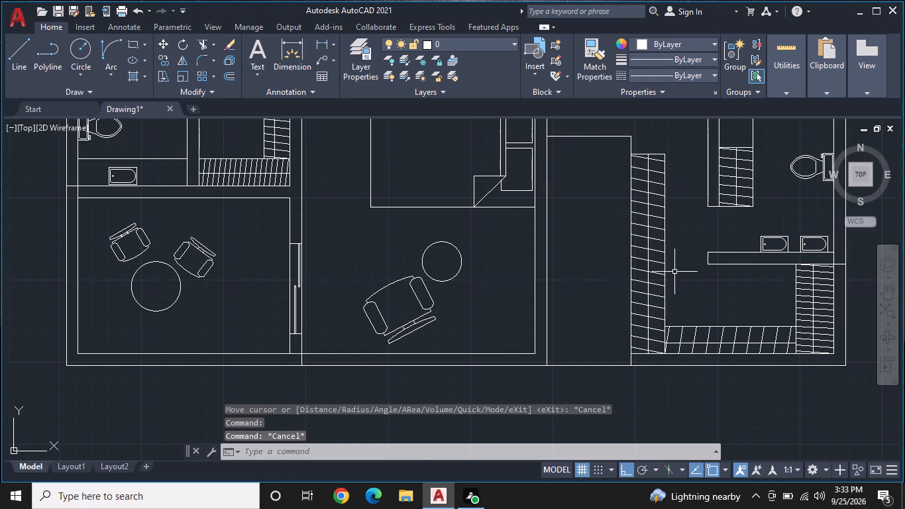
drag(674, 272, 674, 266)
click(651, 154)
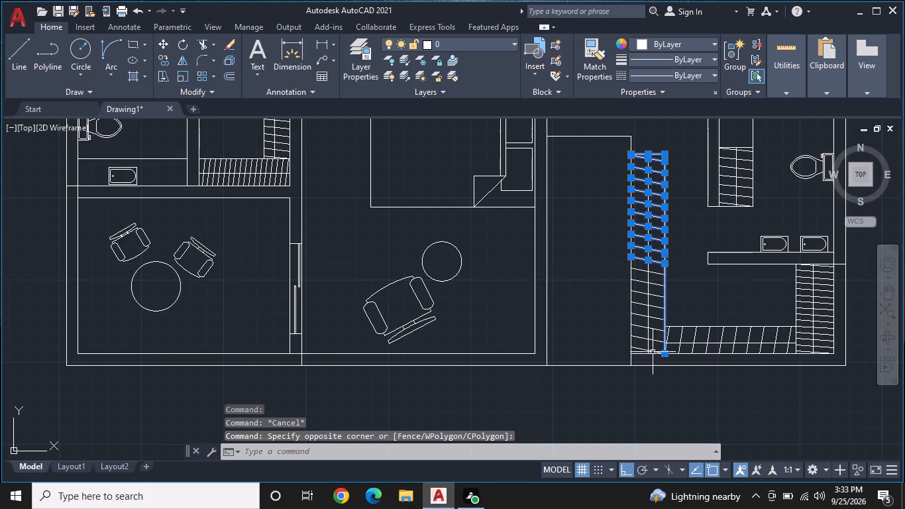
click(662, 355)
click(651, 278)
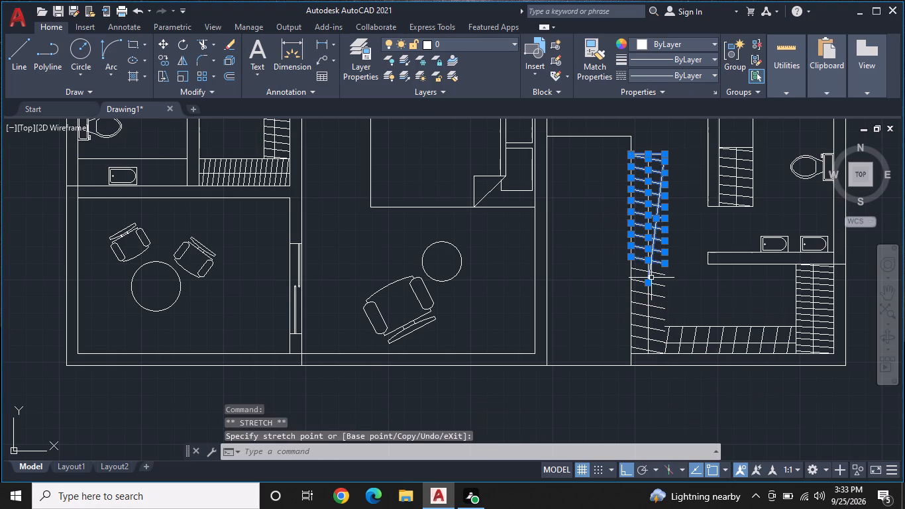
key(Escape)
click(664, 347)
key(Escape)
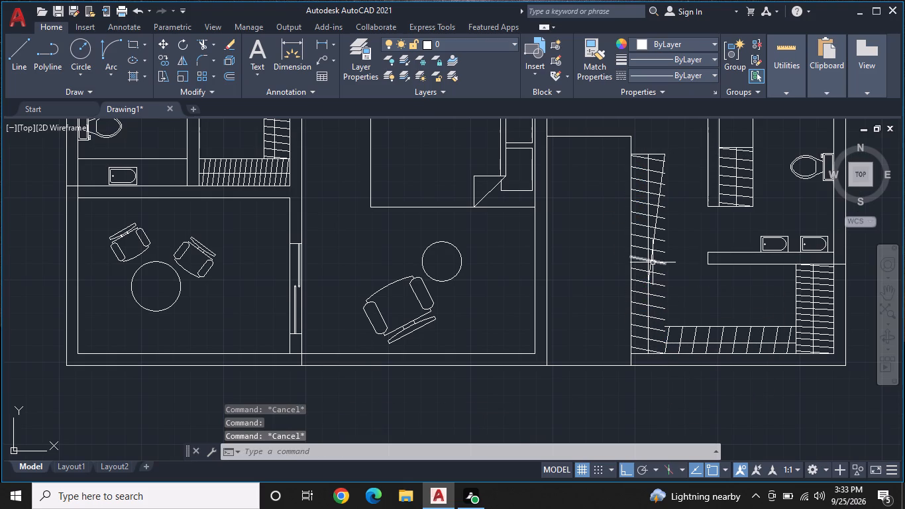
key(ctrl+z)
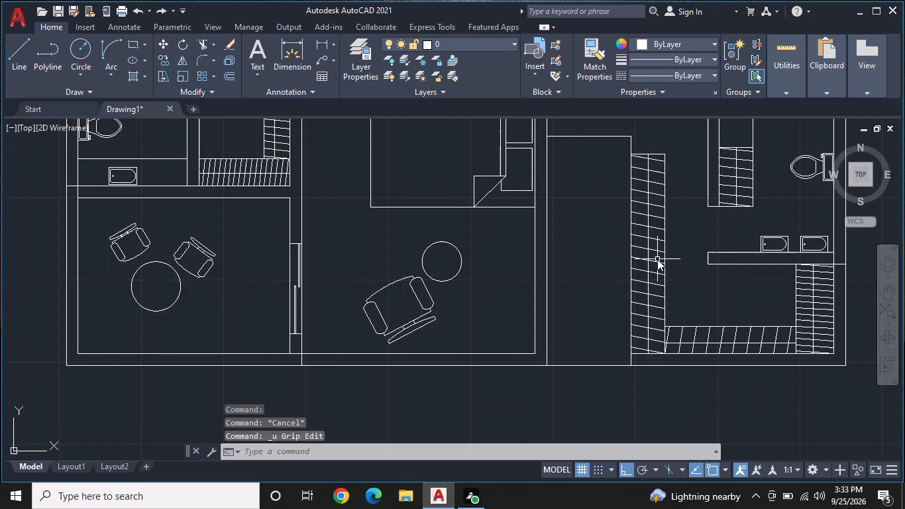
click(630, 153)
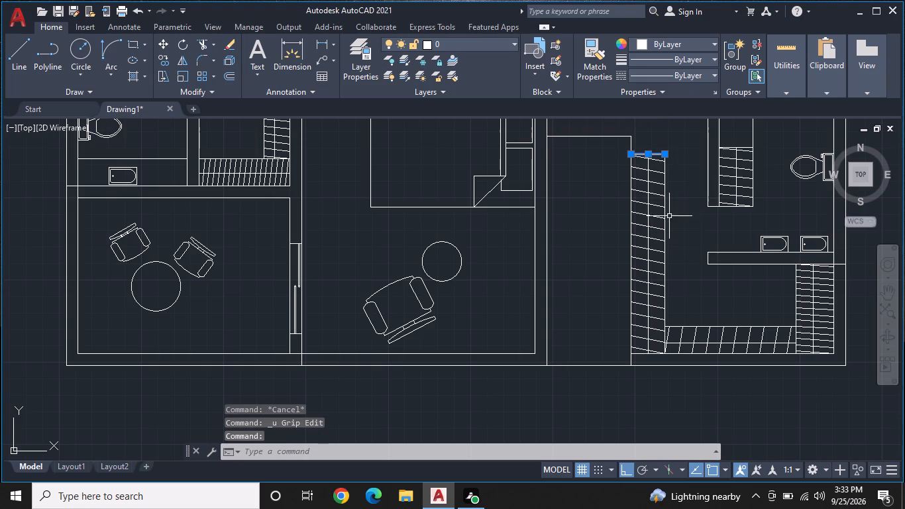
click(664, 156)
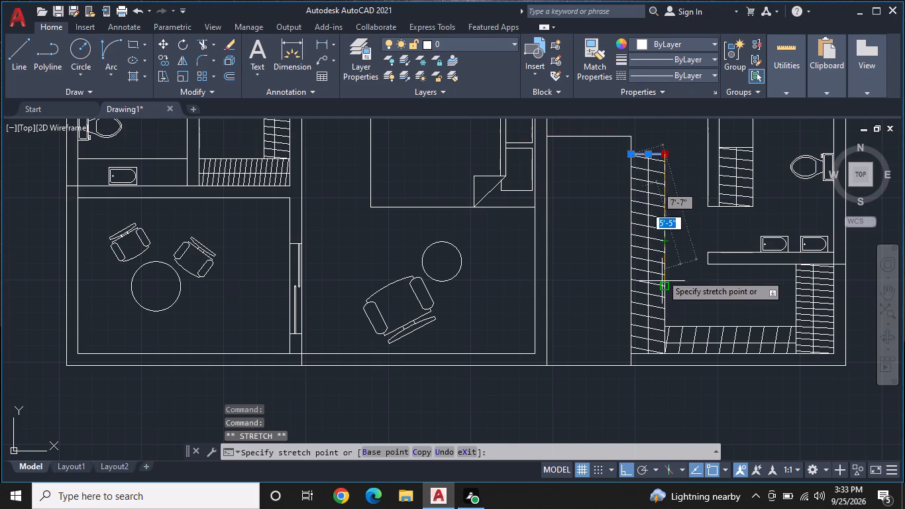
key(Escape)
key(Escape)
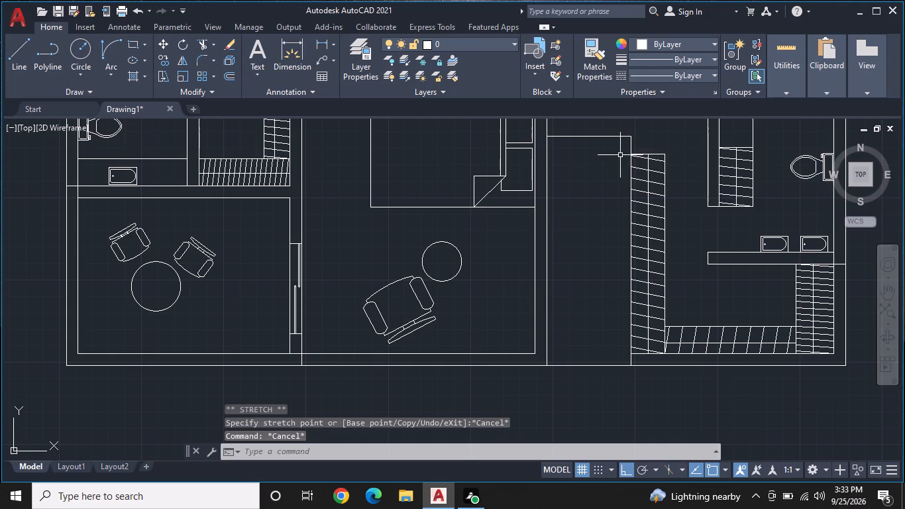
Erase the lower-right room's left strip: its slanted lines, top edge, centre line, right edge and the leftover slanted line at the bottom.
click(625, 150)
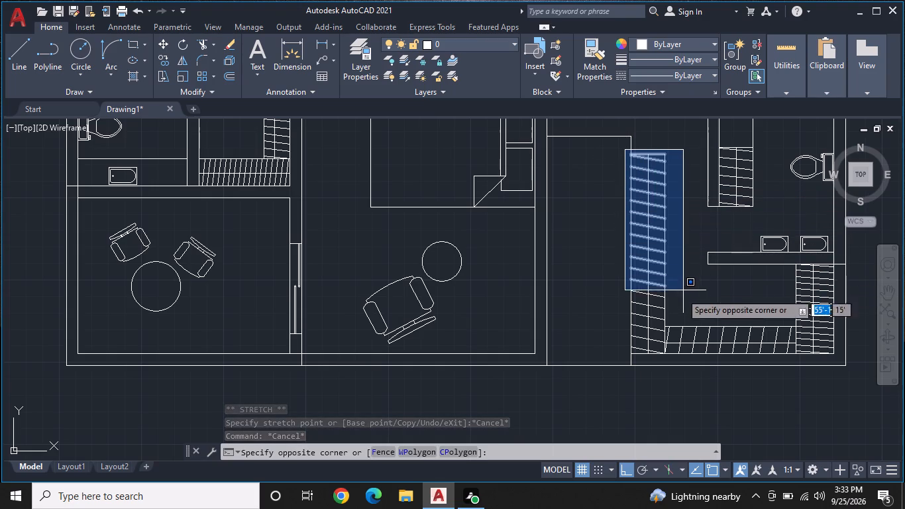
double_click(668, 352)
right_click(668, 348)
click(703, 123)
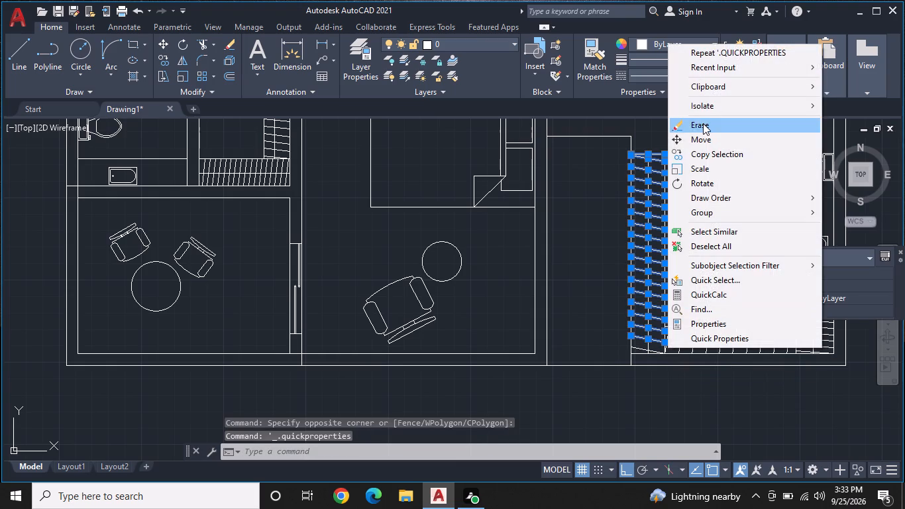
click(686, 256)
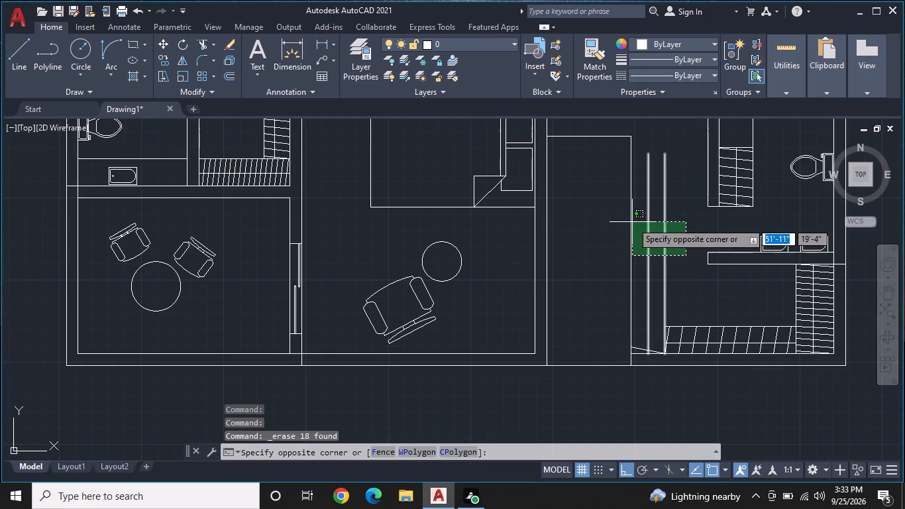
click(632, 222)
right_click(636, 219)
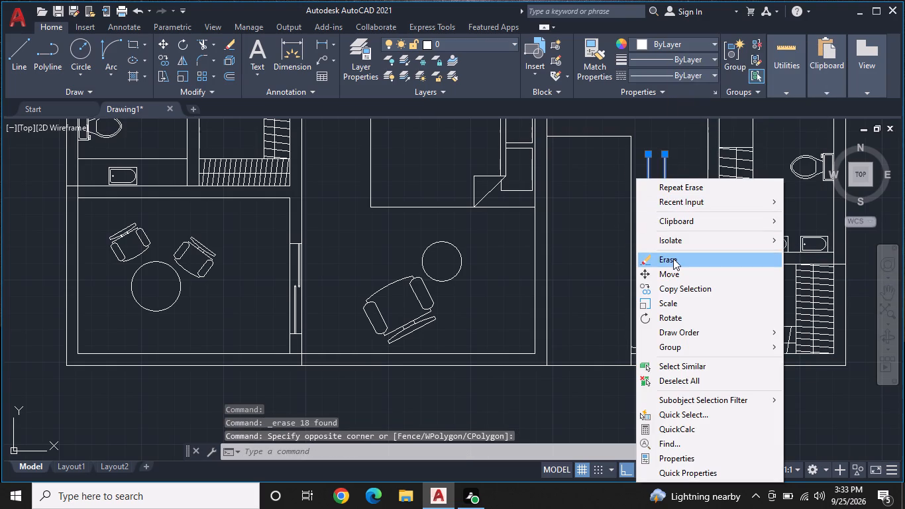
click(673, 258)
middle_drag(680, 246, 673, 165)
scroll(669, 273, up, 1)
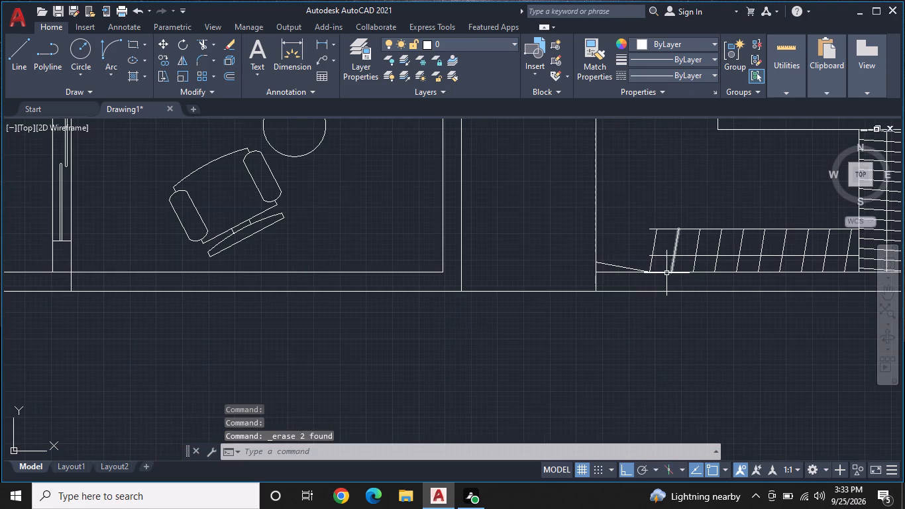
click(631, 271)
click(633, 261)
right_click(633, 261)
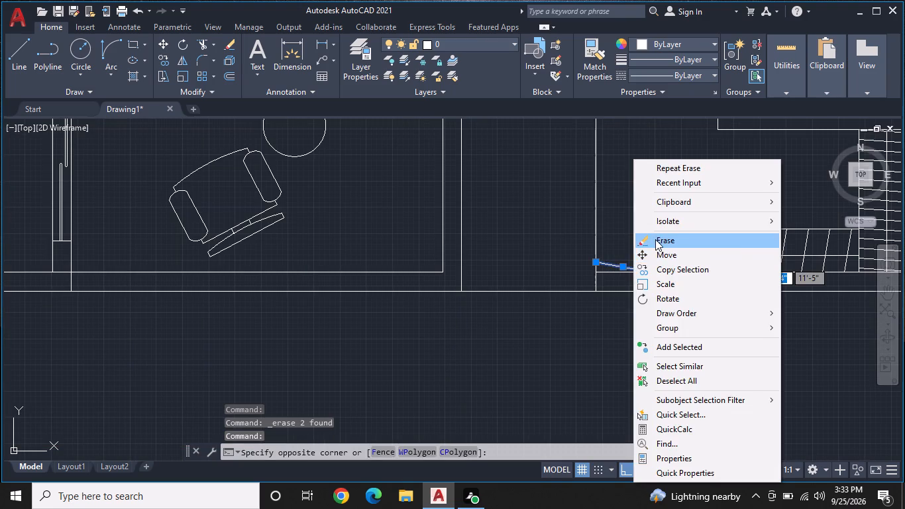
click(656, 239)
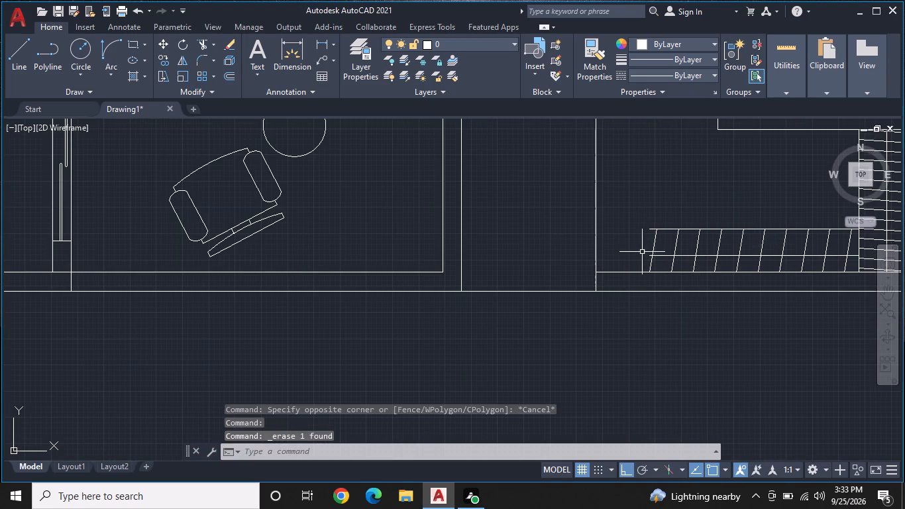
key(Escape)
Extend the bottom strip's upper edge and centre line to the room's left wall line.
key(w)
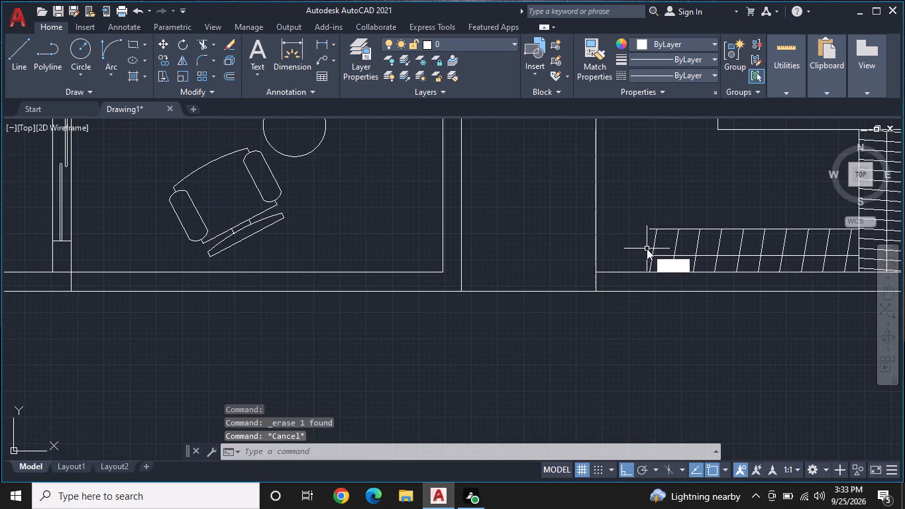
key(Escape)
text(ex)
key(space)
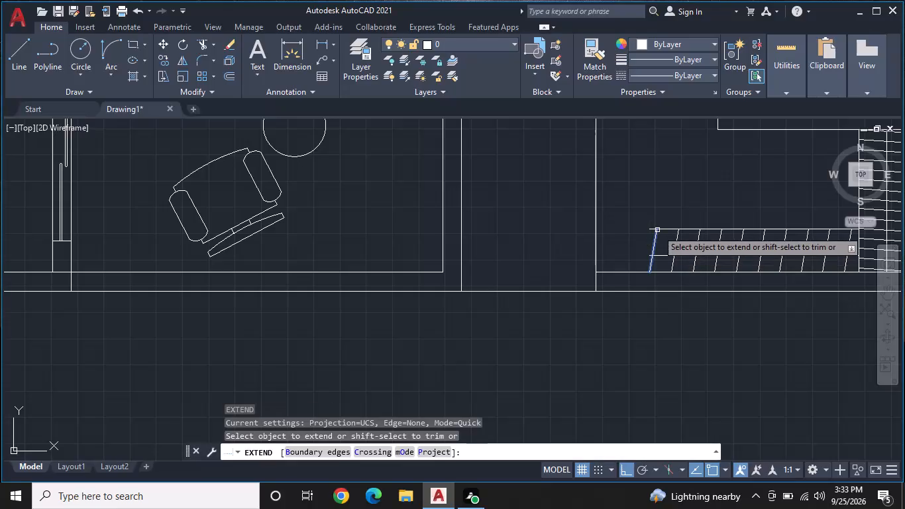
click(651, 230)
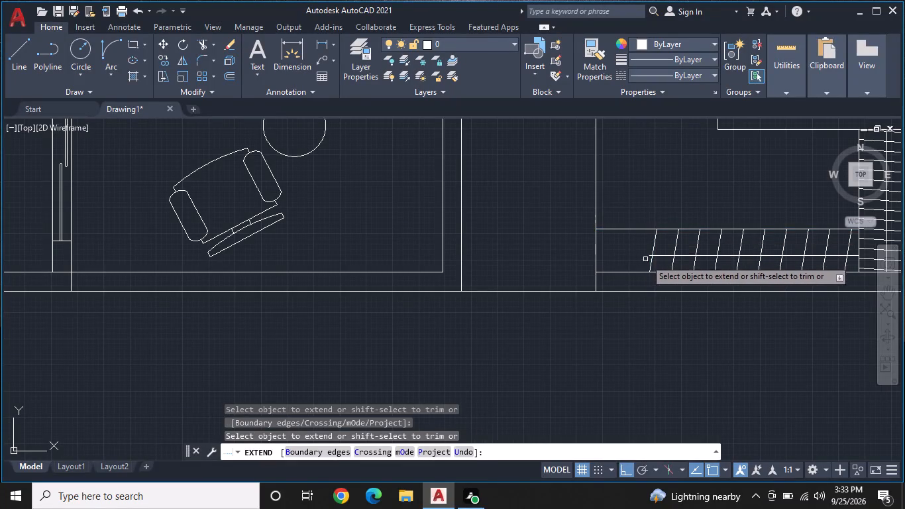
click(661, 256)
key(Escape)
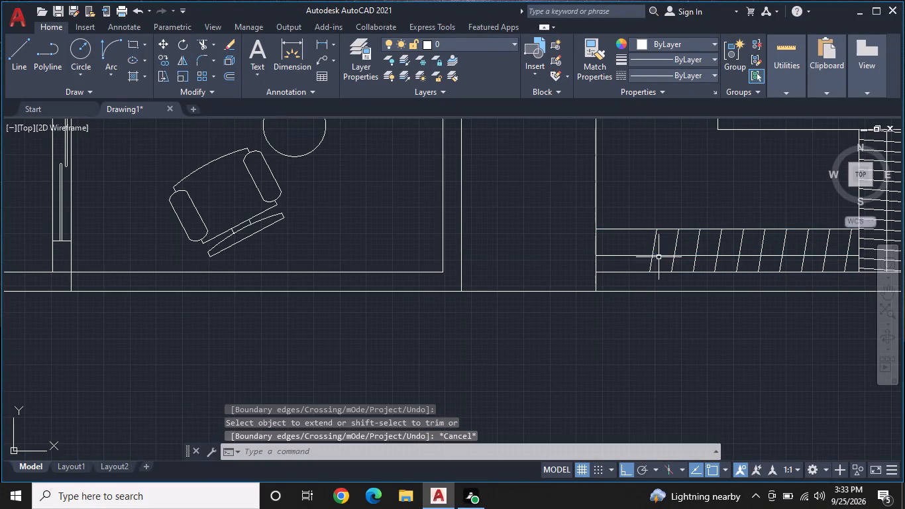
Draw a vertical centre line down the tall compartment beside the bedroom, from its top edge's midpoint to the outer bottom wall line.
middle_drag(632, 259, 681, 262)
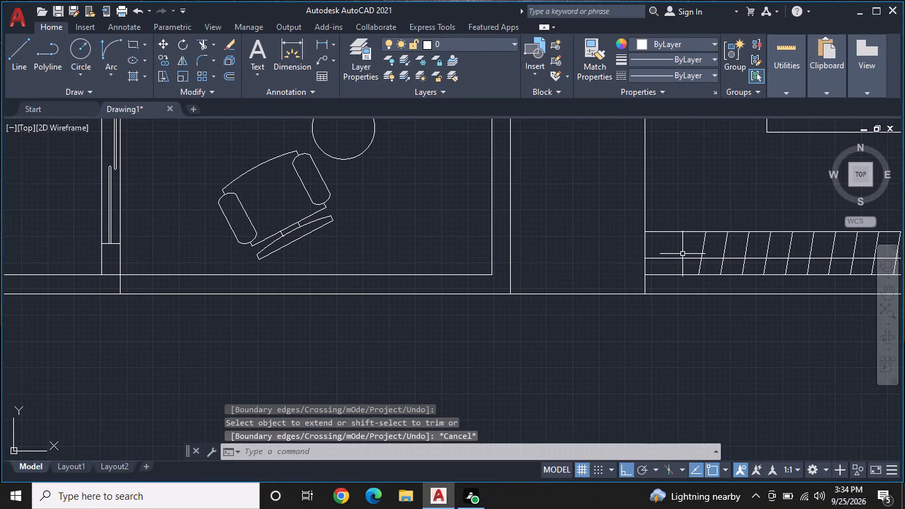
scroll(682, 254, down, 1)
scroll(636, 203, down, 1)
middle_drag(635, 203, 641, 257)
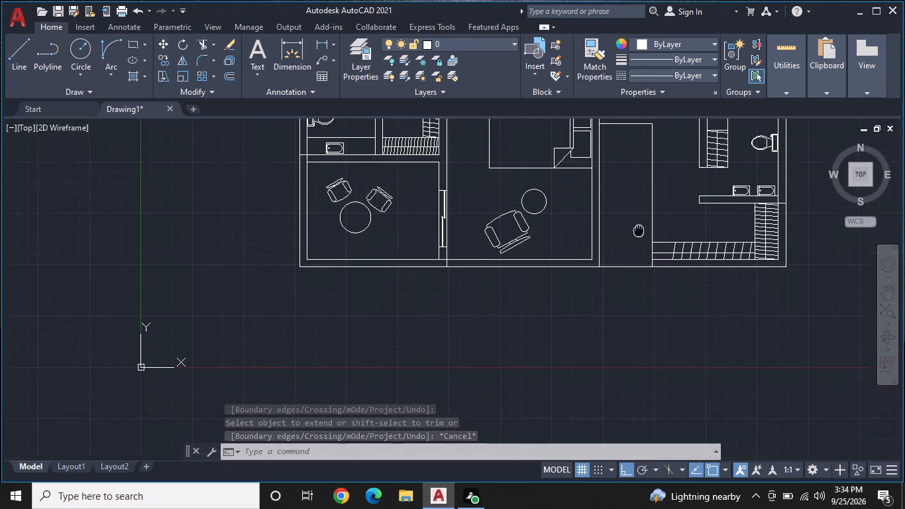
middle_drag(641, 257, 645, 275)
key(l)
key(space)
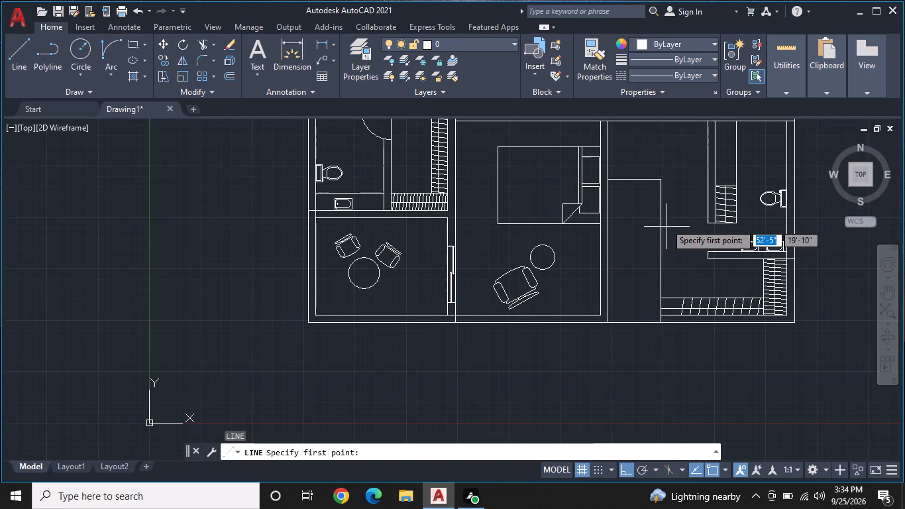
click(634, 178)
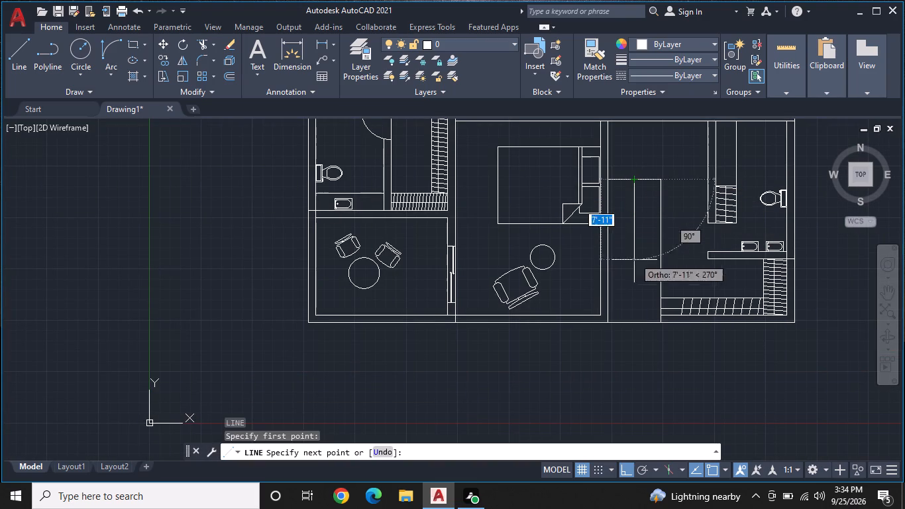
click(634, 320)
key(space)
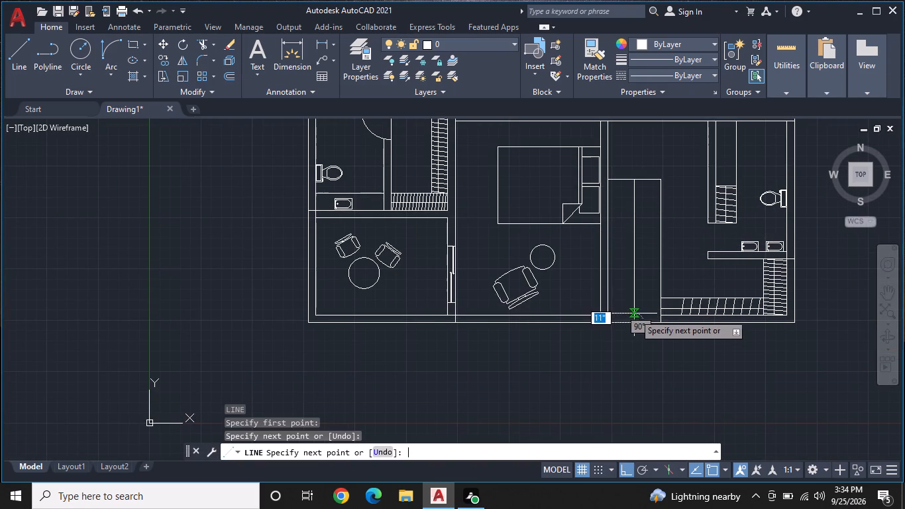
With Ortho off, draw a slanted line about 5'-3" long from the compartment's lower-right corner up to its left edge.
scroll(645, 307, up, 1)
middle_drag(645, 307, 585, 268)
scroll(585, 268, up, 1)
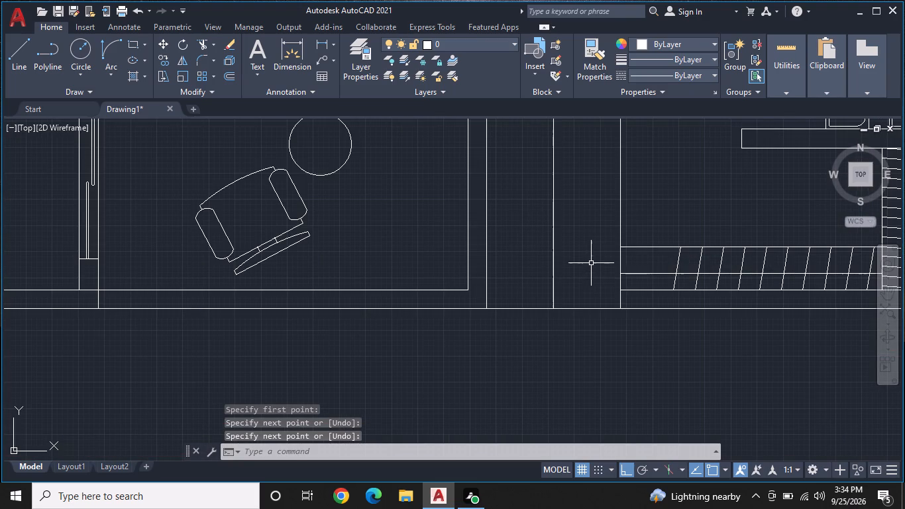
key(l)
key(space)
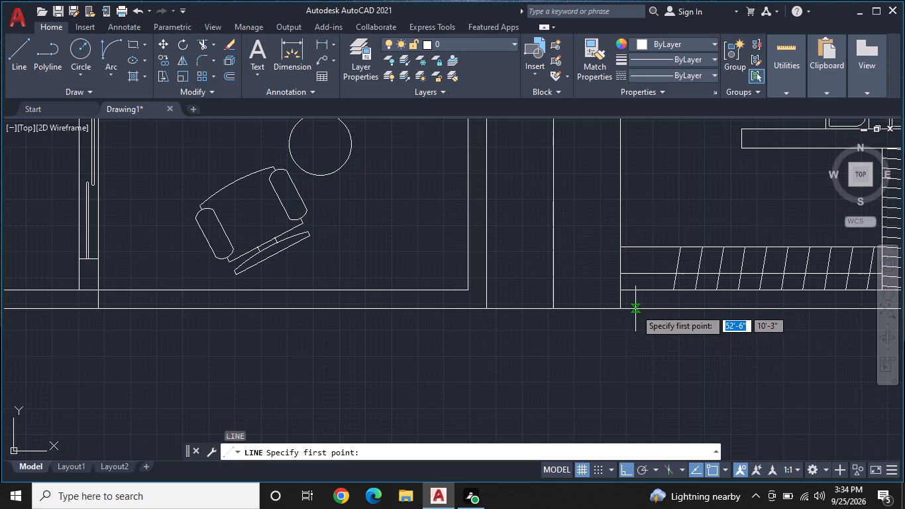
click(621, 308)
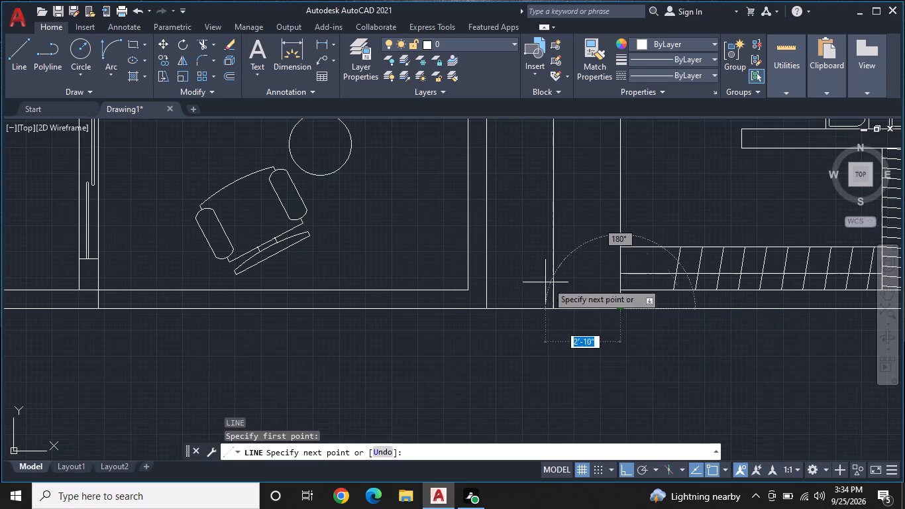
key(F8)
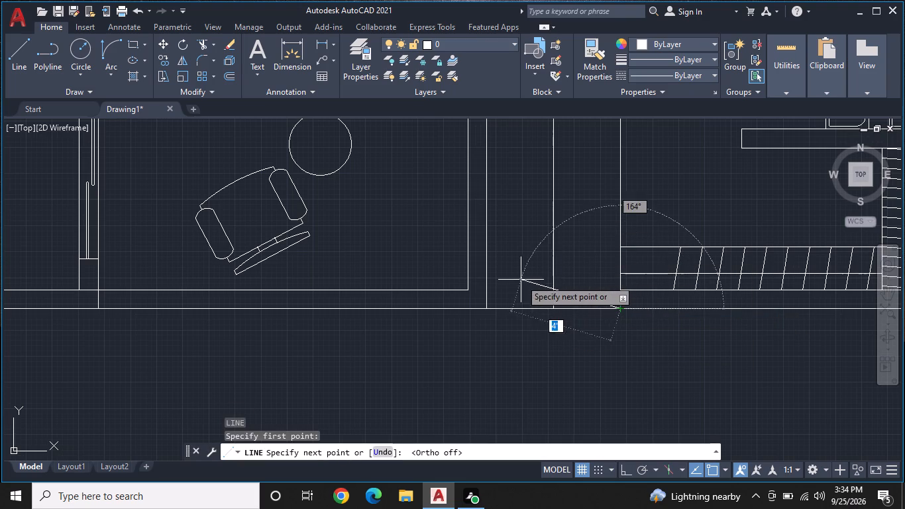
scroll(513, 282, up, 1)
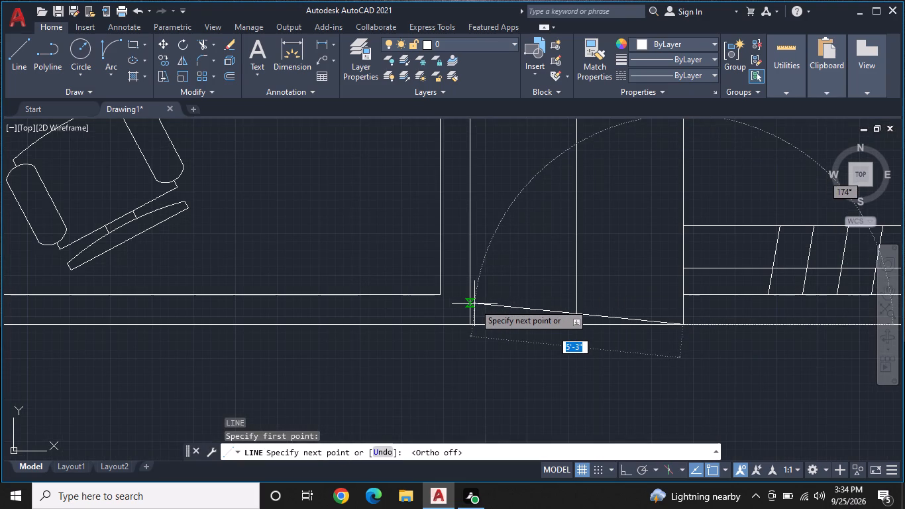
click(466, 297)
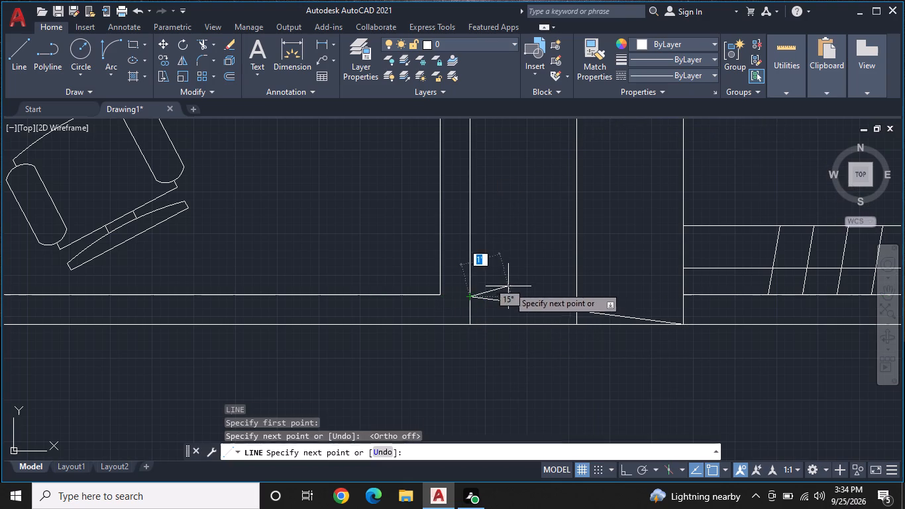
key(Escape)
Copy the compartment's slanted line as a fitted array of 19 items, with Ortho on, spanning about 13'-9" up its right edge.
click(507, 301)
right_click(527, 288)
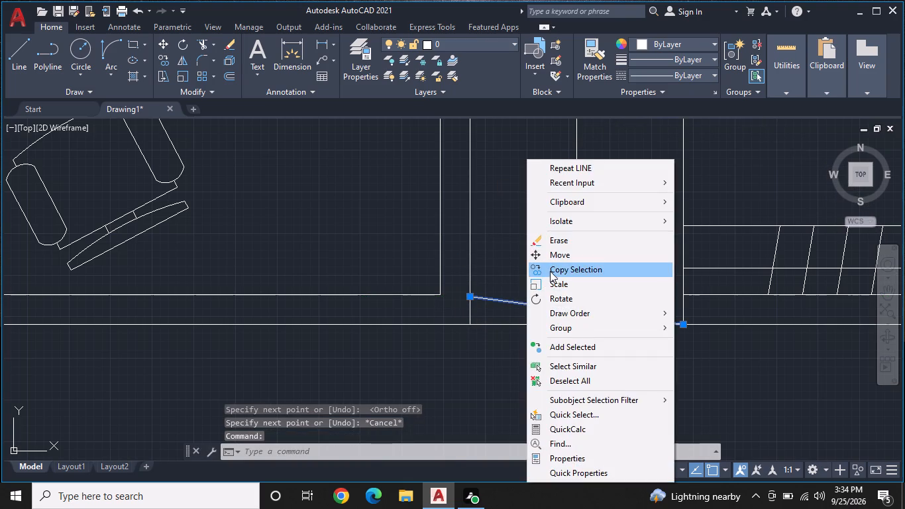
click(550, 271)
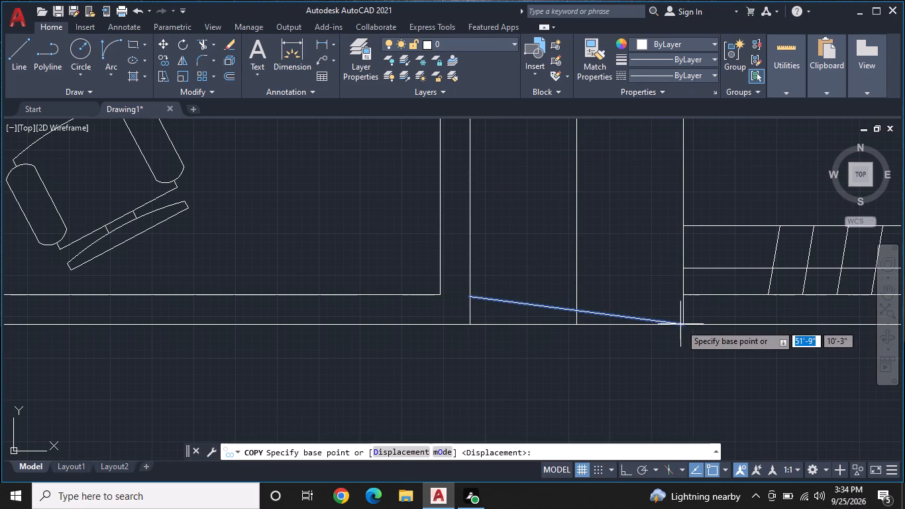
click(684, 325)
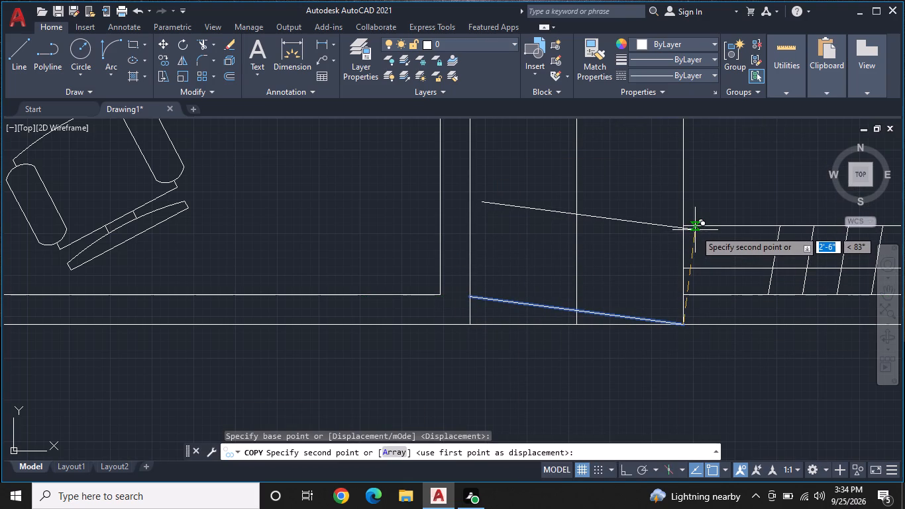
text(a)
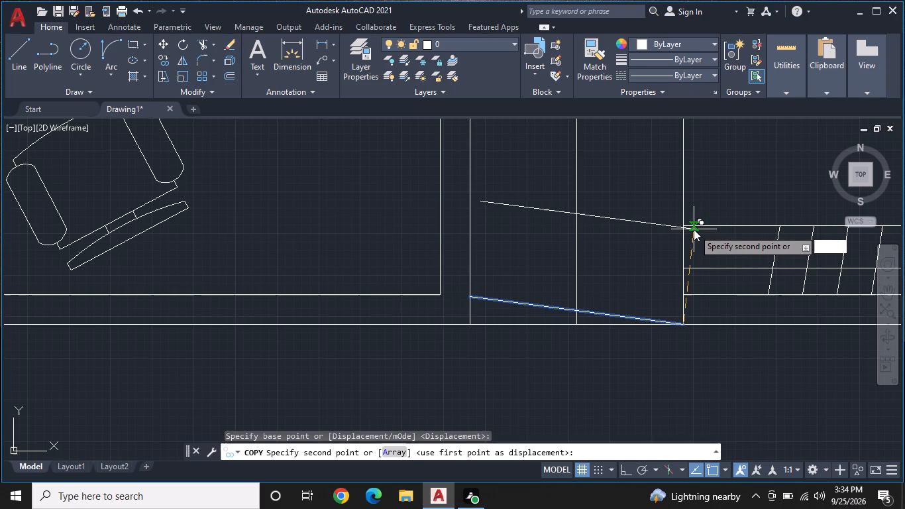
key(space)
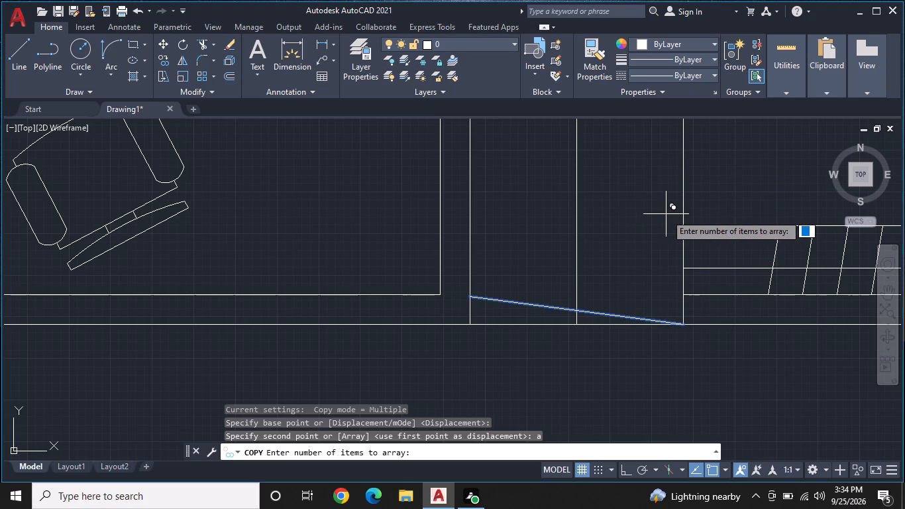
key(1)
key(9)
key(Return)
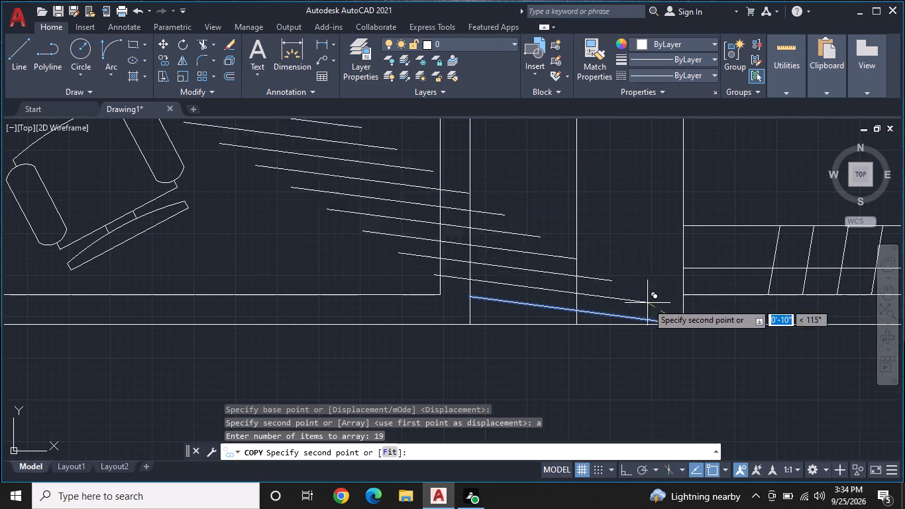
click(389, 451)
scroll(700, 182, down, 2)
middle_drag(688, 163, 686, 176)
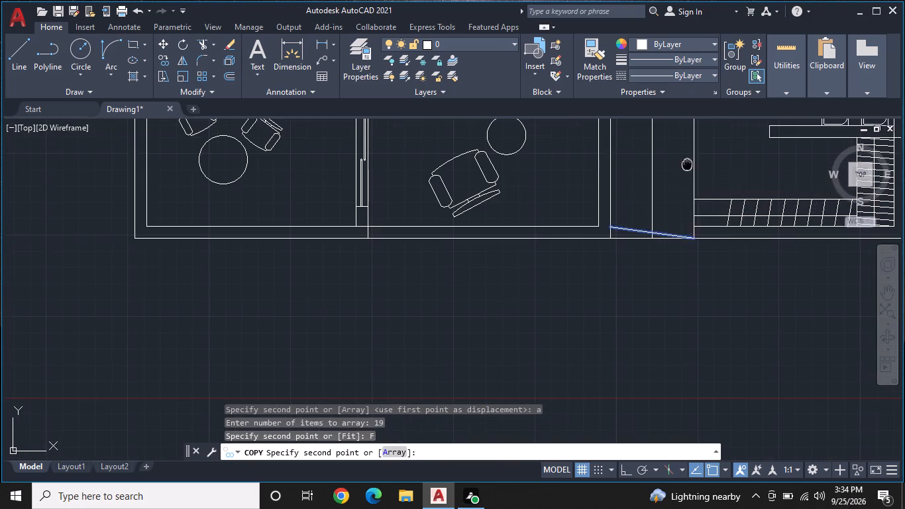
middle_drag(686, 176, 682, 358)
scroll(682, 323, up, 1)
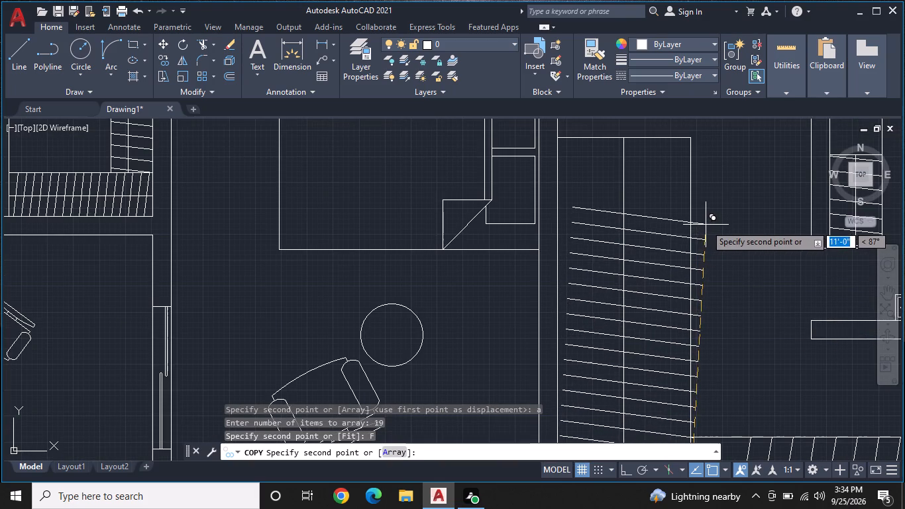
key(F8)
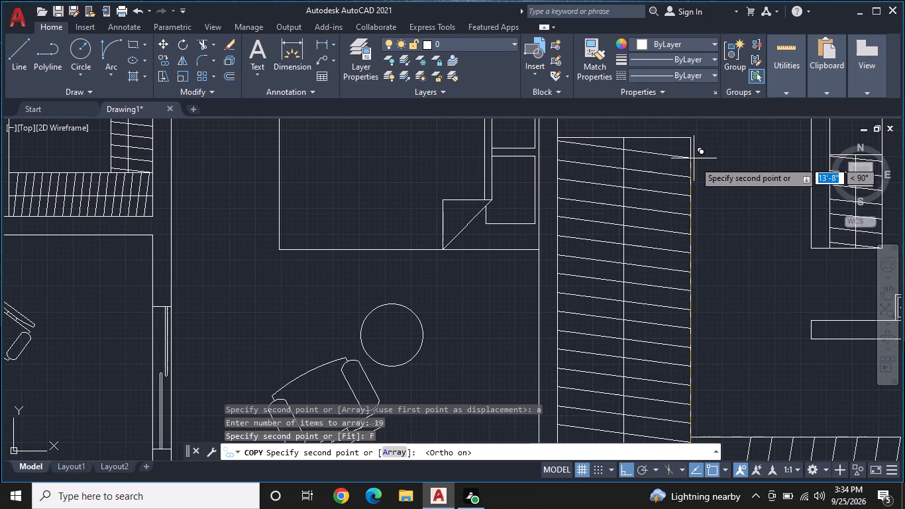
click(695, 157)
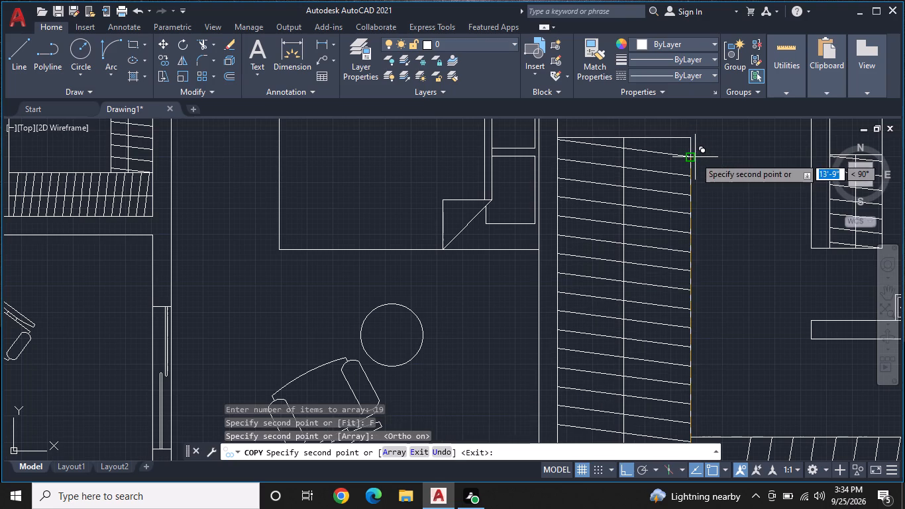
key(Escape)
Copy the bottom strip's leftmost slanted line three times leftward, evenly spaced, ending at the compartment's right edge.
scroll(723, 177, down, 3)
scroll(723, 194, up, 1)
middle_drag(721, 200, 670, 209)
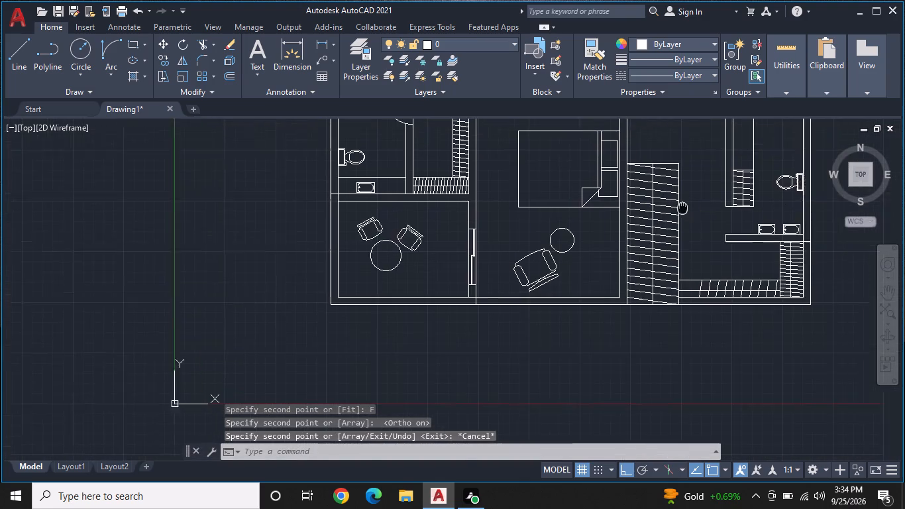
middle_drag(670, 209, 647, 208)
scroll(647, 297, up, 2)
click(673, 270)
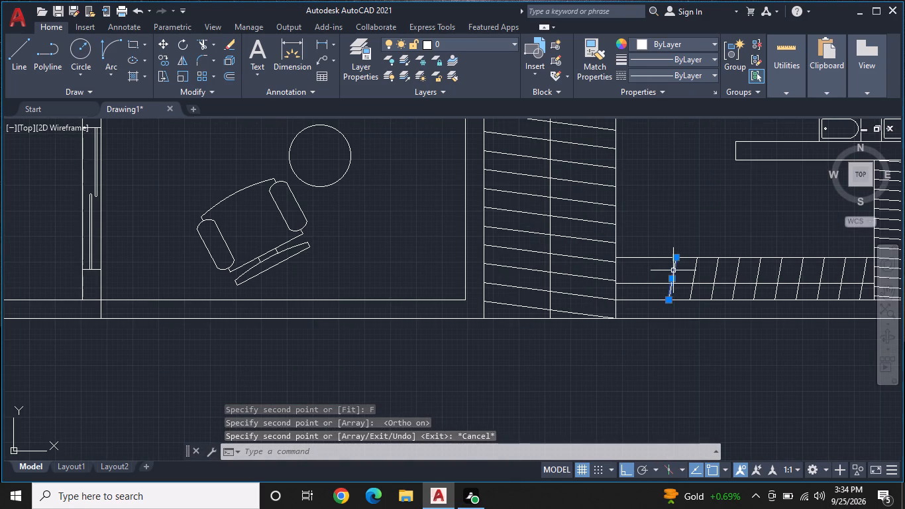
right_click(673, 270)
click(708, 273)
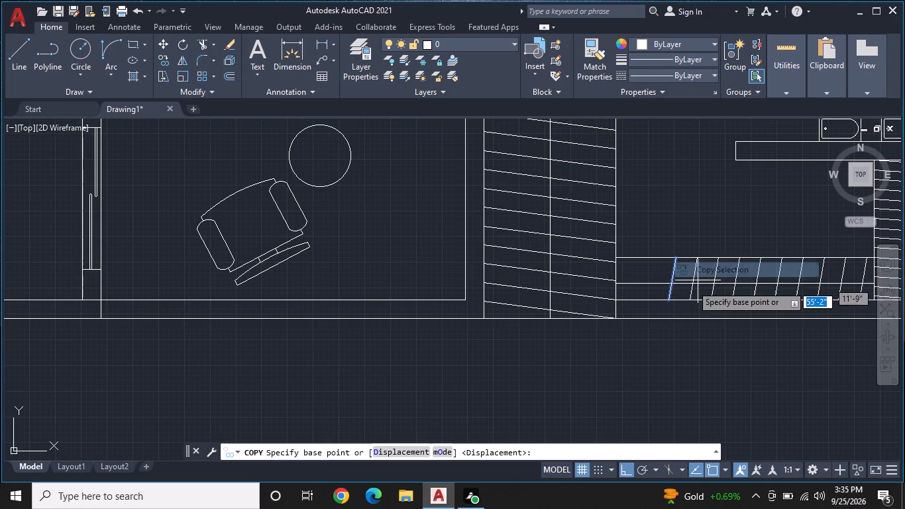
click(668, 302)
double_click(648, 306)
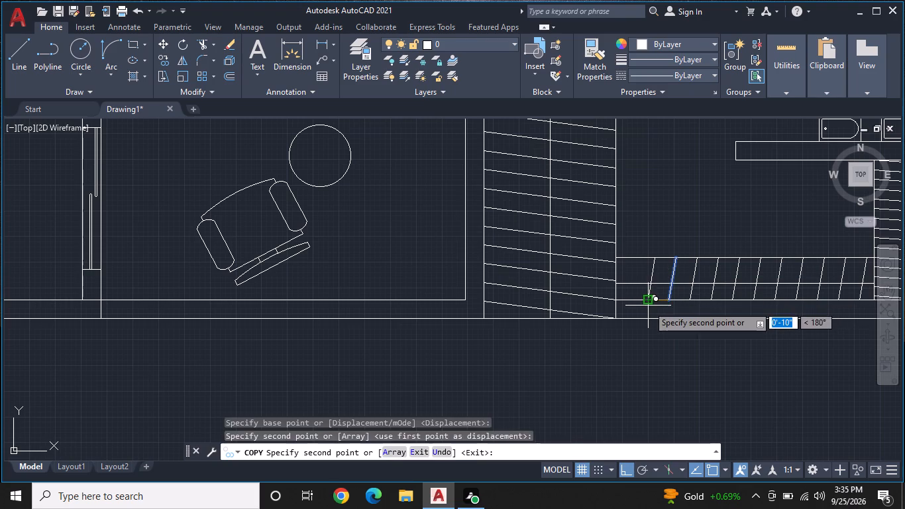
click(632, 306)
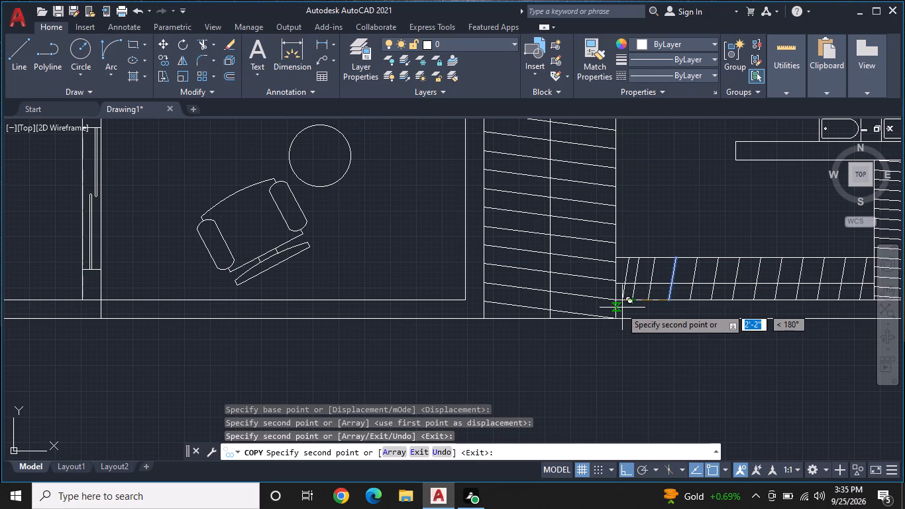
click(613, 298)
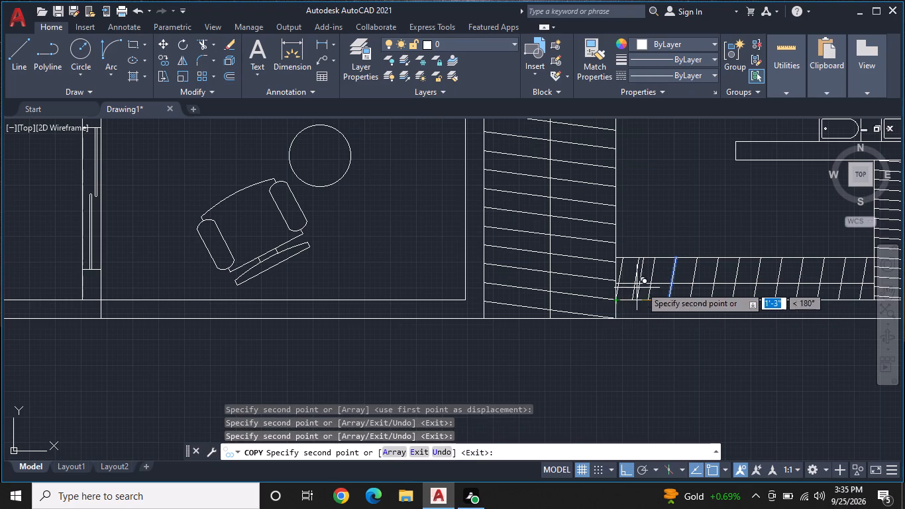
key(Escape)
Examine the lower-right room's filled strips and the bathroom area with the toilet beside the outer wall.
scroll(663, 266, down, 3)
middle_drag(668, 265, 635, 317)
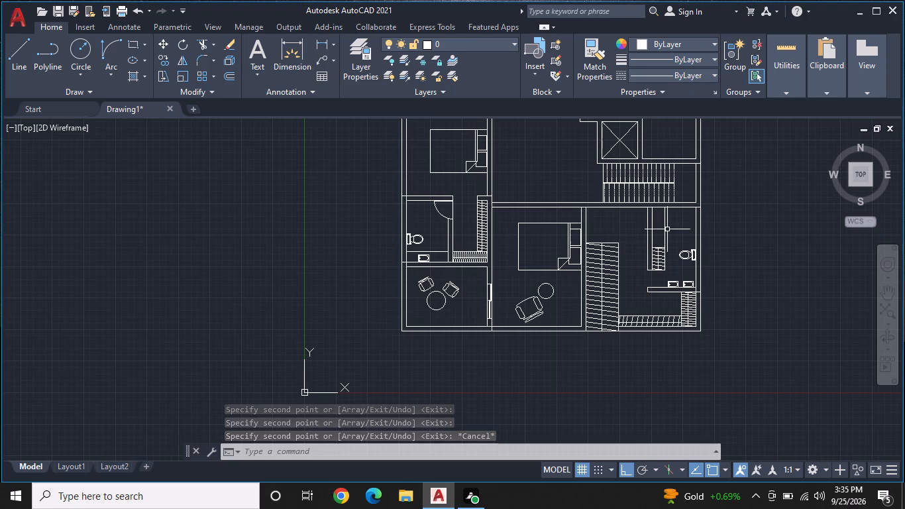
scroll(657, 286, up, 1)
middle_drag(657, 286, 666, 266)
scroll(666, 266, up, 1)
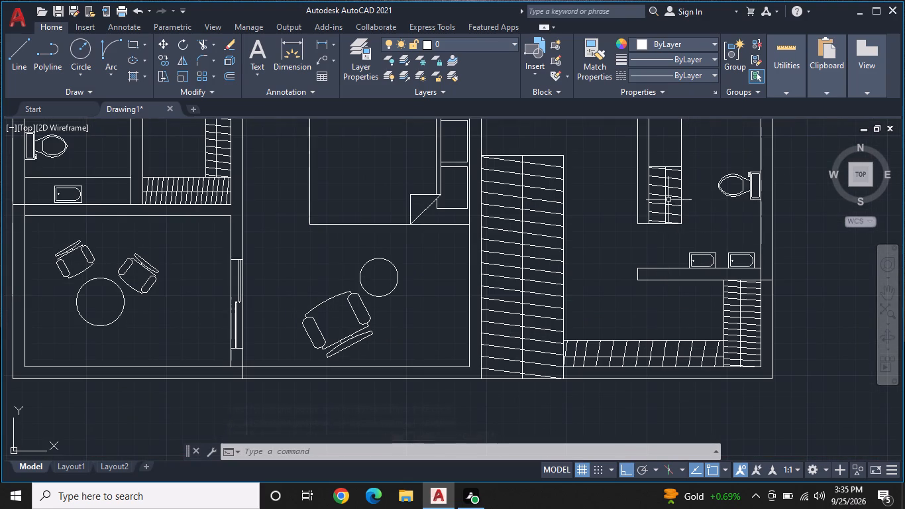
scroll(669, 199, down, 1)
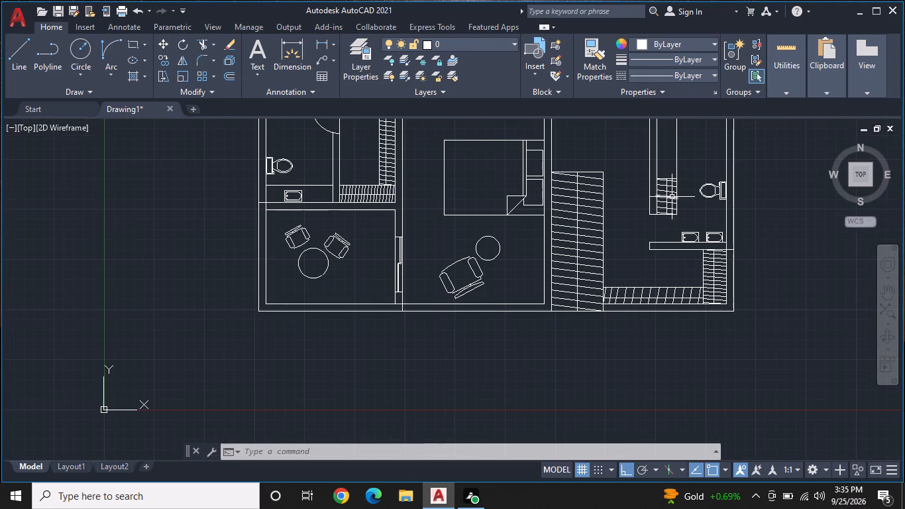
middle_drag(667, 203, 595, 254)
scroll(670, 253, up, 1)
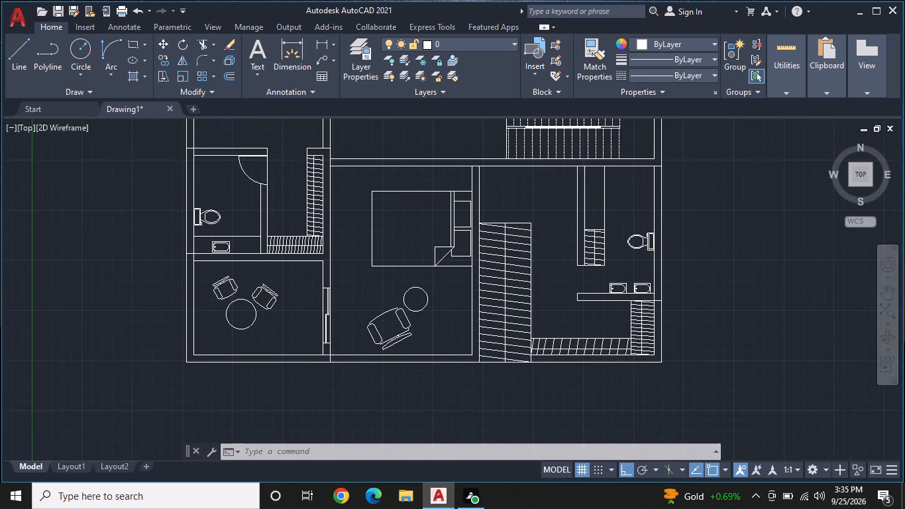
scroll(661, 258, up, 1)
middle_drag(659, 247, 658, 248)
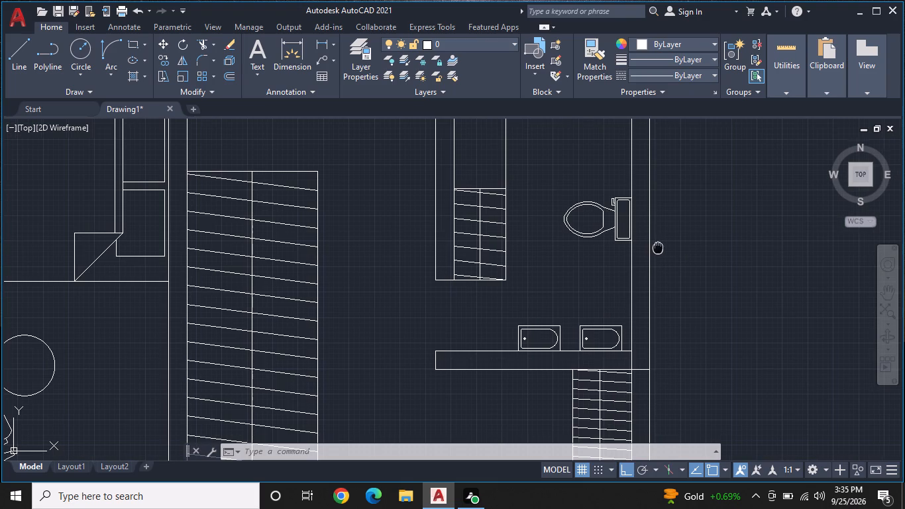
middle_drag(658, 248, 650, 253)
key(Escape)
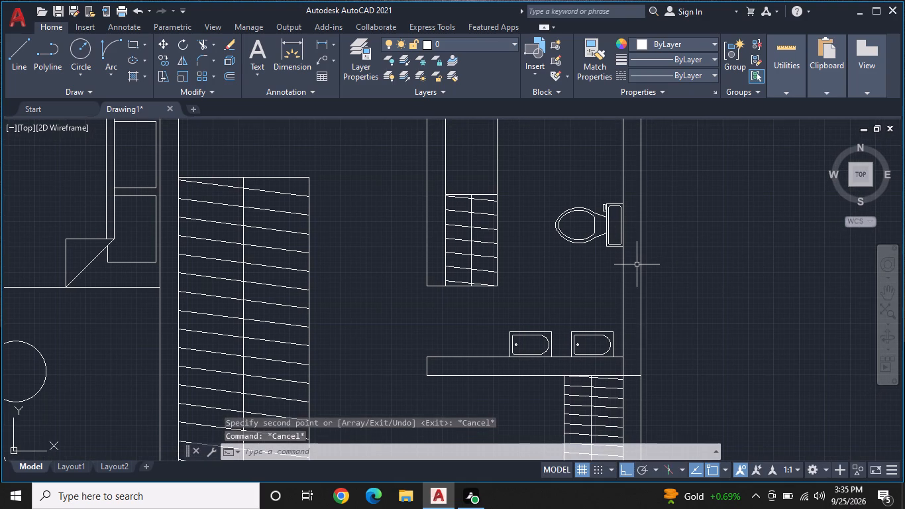
Draw two horizontal lines across the outer wall, from the toilet tank's upper and lower corners to the outer wall line.
middle_drag(636, 263, 642, 249)
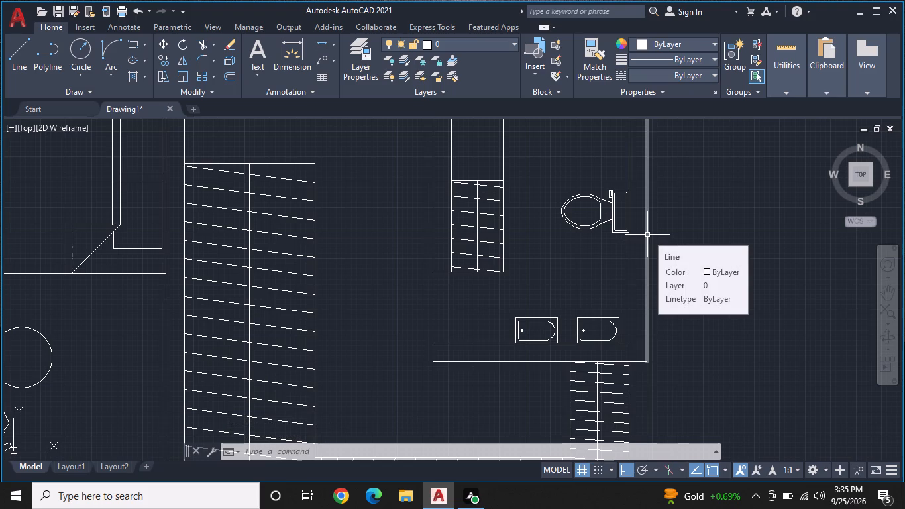
text(l)
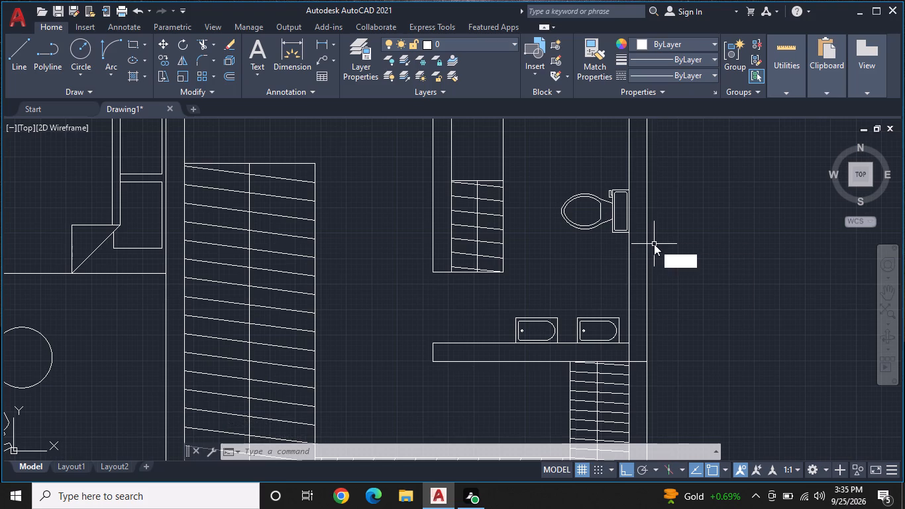
key(space)
click(632, 194)
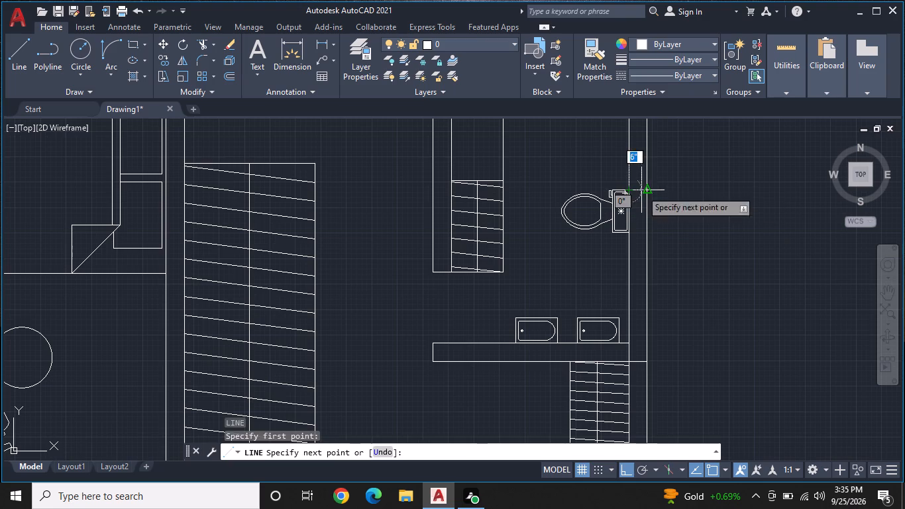
click(645, 194)
key(space)
key(space)
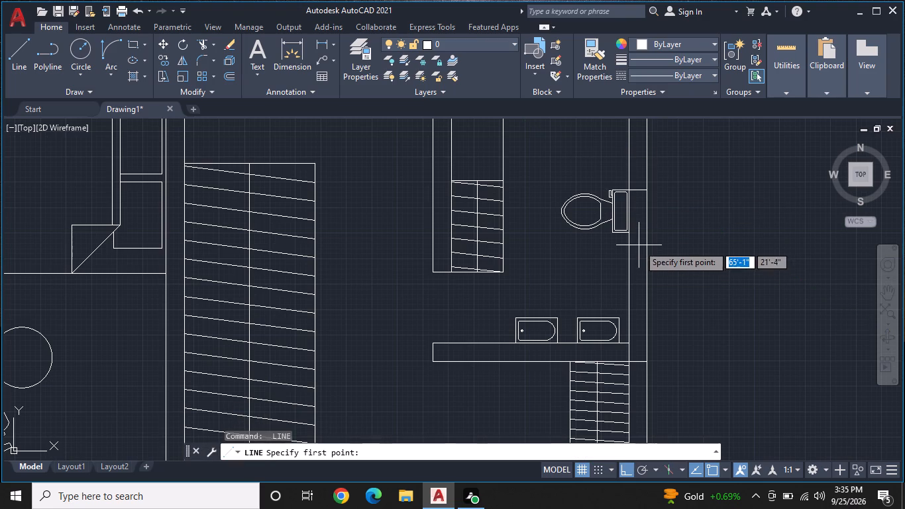
click(629, 237)
click(644, 235)
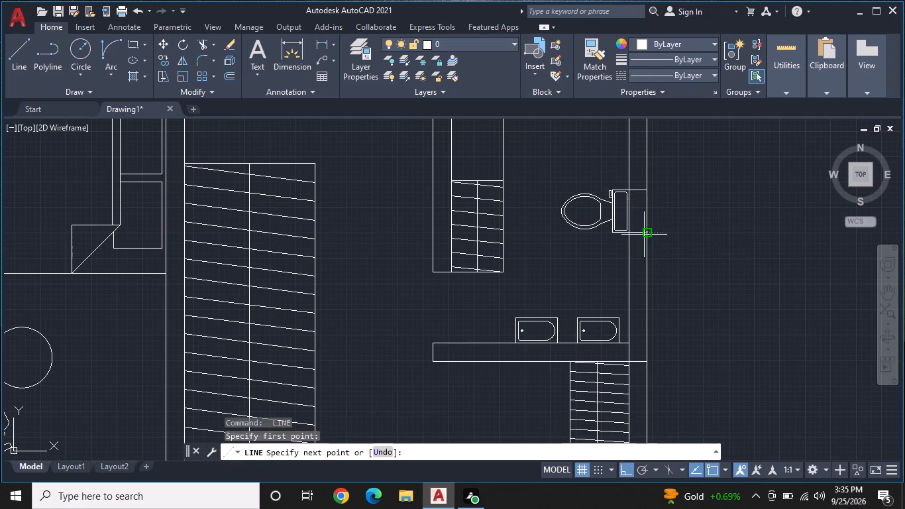
key(space)
Draw a vertical line inside the wall joining the midpoints of the two short horizontal lines behind the toilet.
scroll(642, 225, up, 2)
key(space)
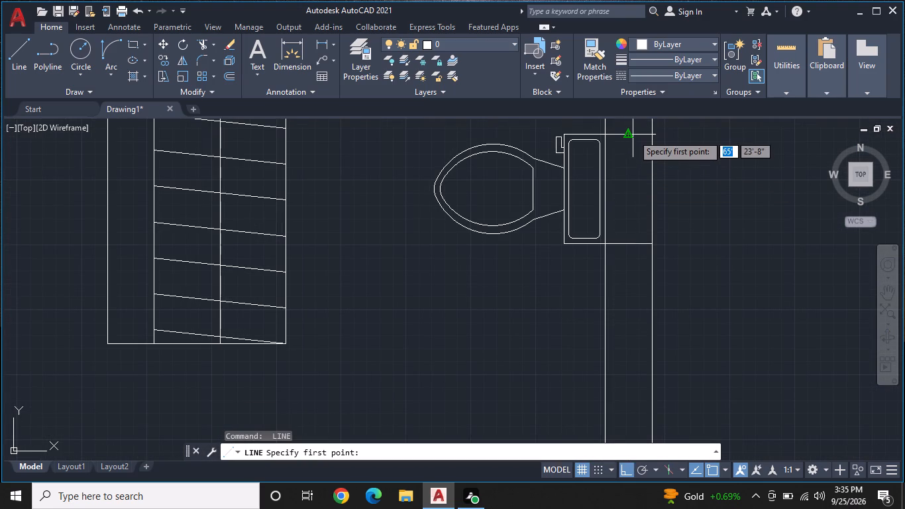
click(627, 135)
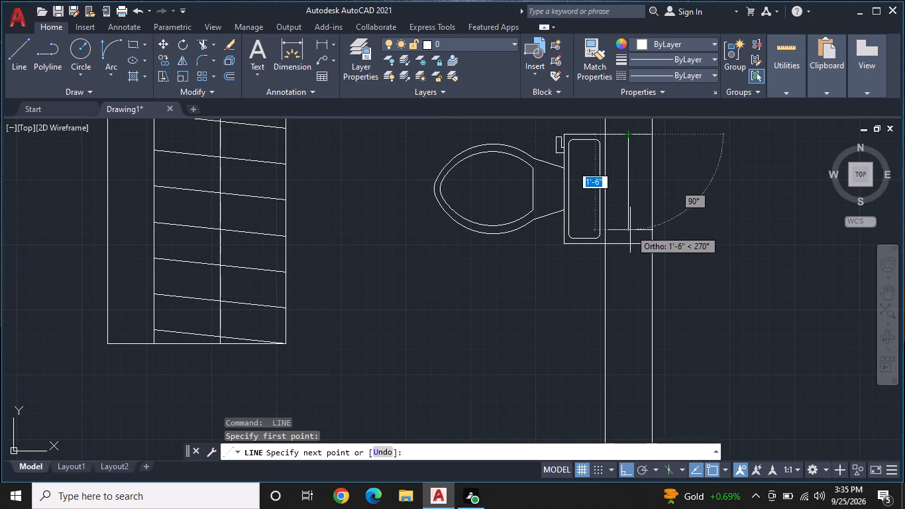
click(628, 241)
key(space)
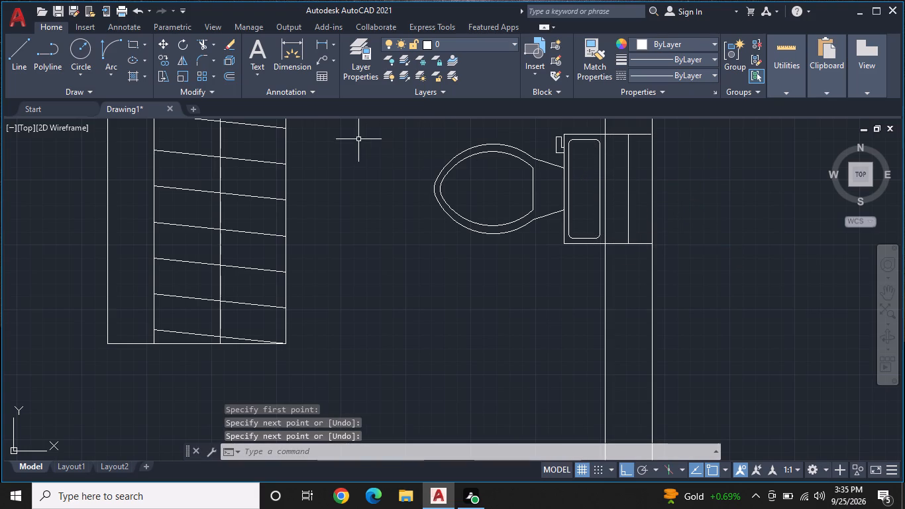
Offset the vertical centre line behind the toilet by 1" toward the toilet.
click(227, 70)
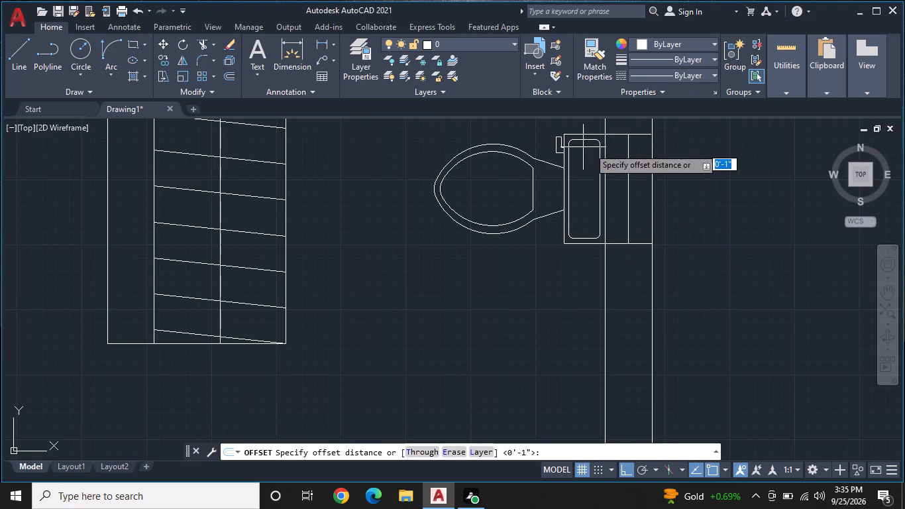
key(space)
click(628, 201)
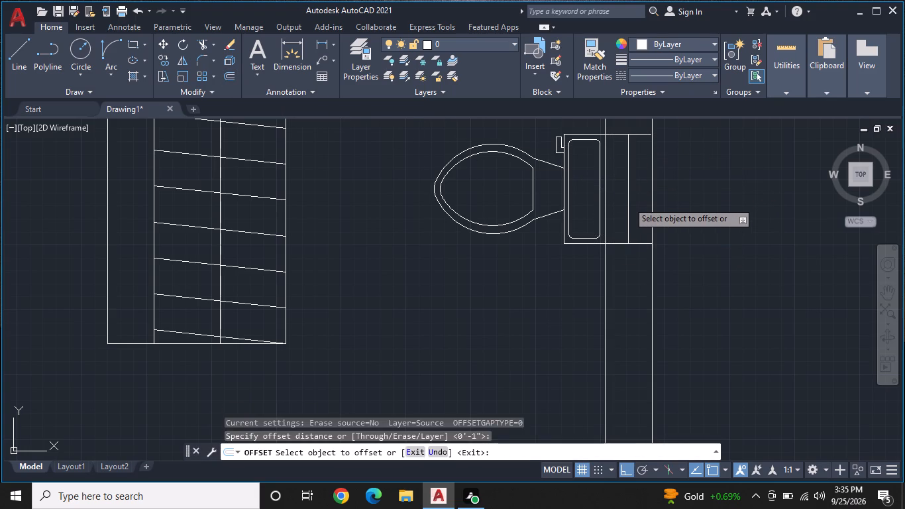
click(620, 207)
click(628, 201)
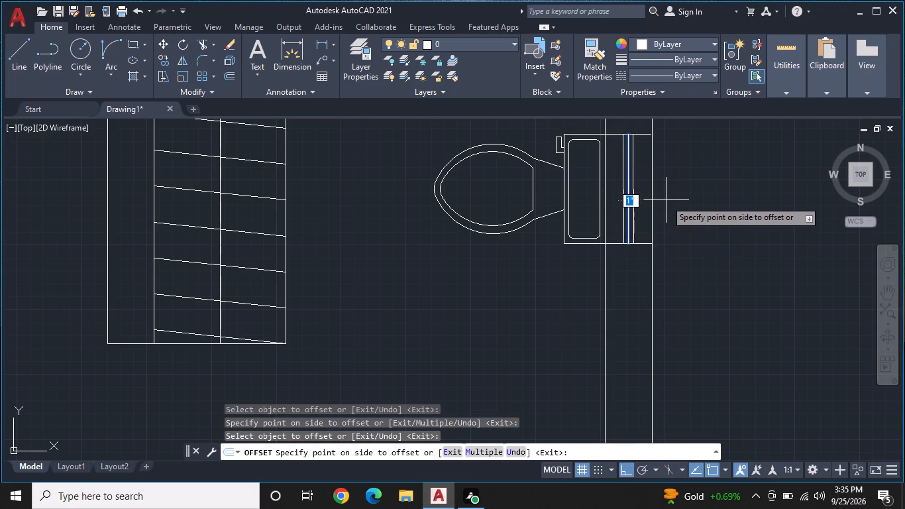
key(Escape)
key(Escape)
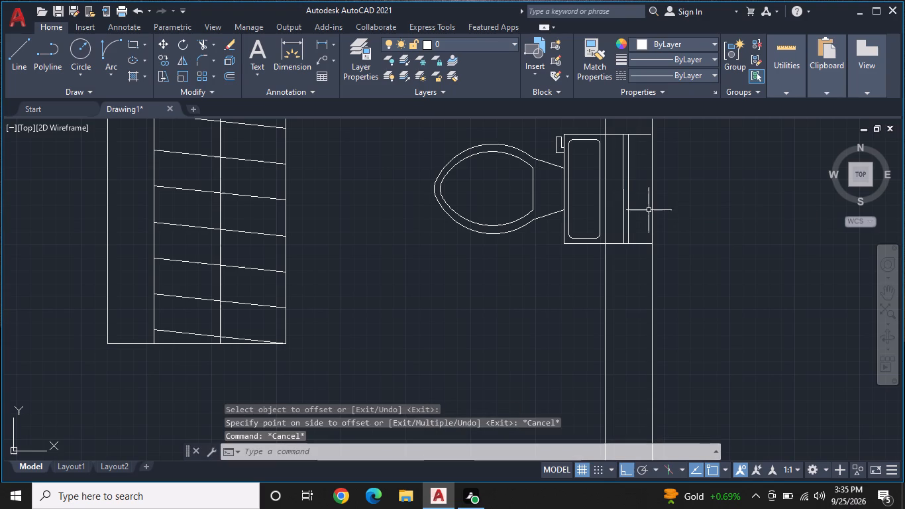
Undo the vertical centre line behind the toilet and its 1" offset.
key(ctrl+z)
key(space)
key(space)
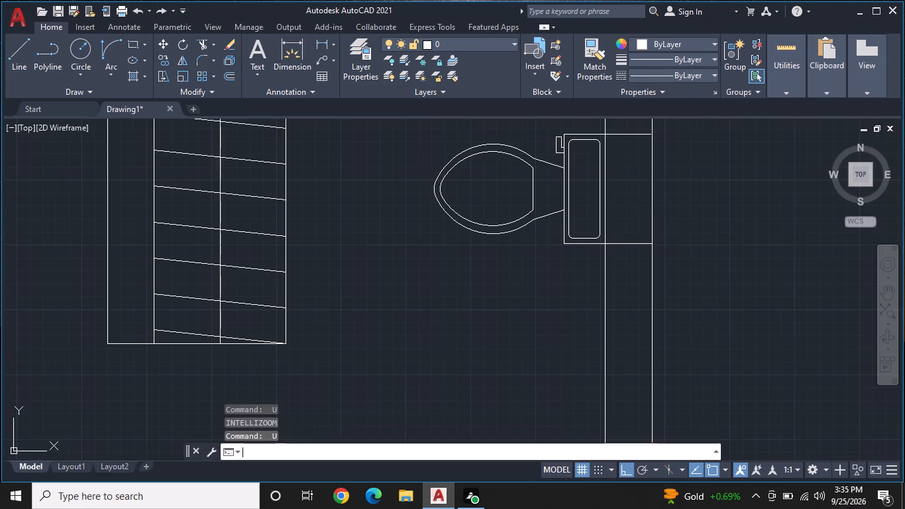
key(Escape)
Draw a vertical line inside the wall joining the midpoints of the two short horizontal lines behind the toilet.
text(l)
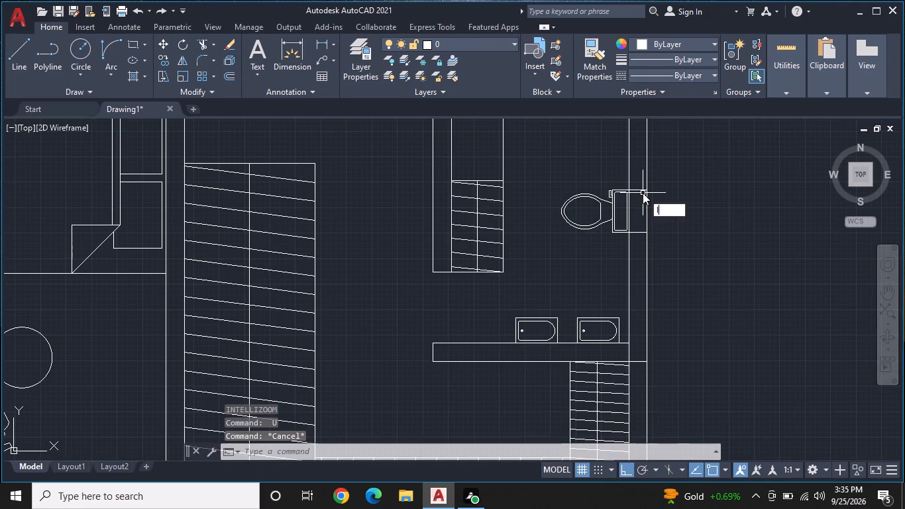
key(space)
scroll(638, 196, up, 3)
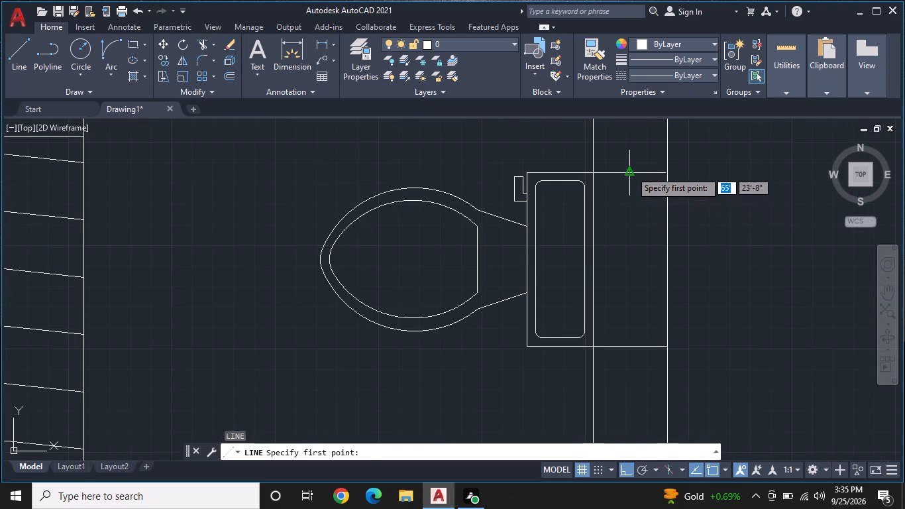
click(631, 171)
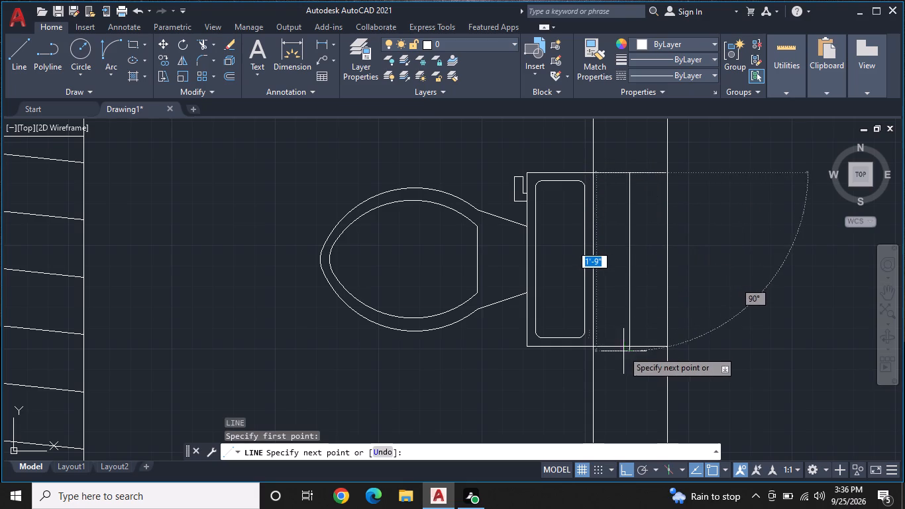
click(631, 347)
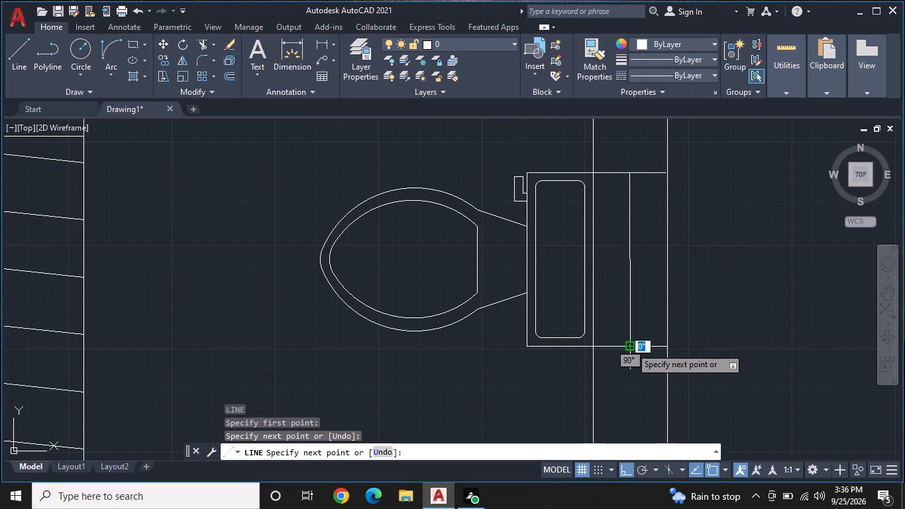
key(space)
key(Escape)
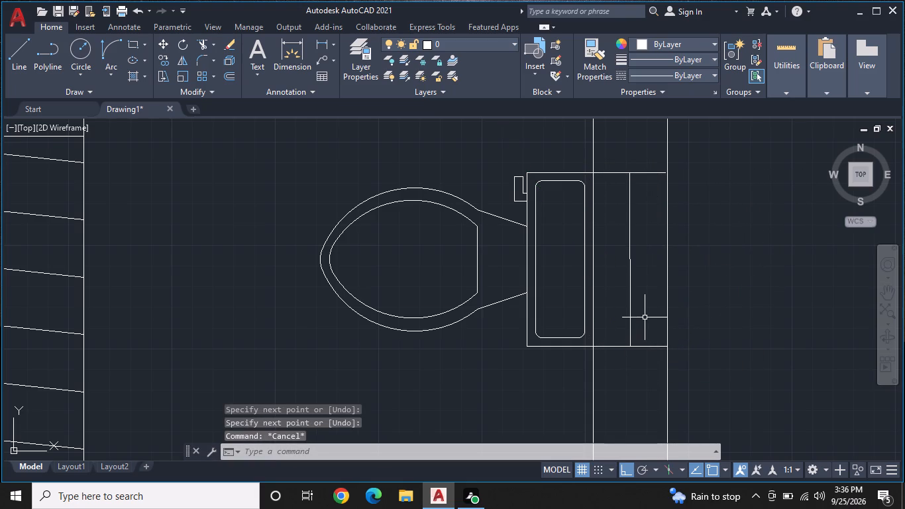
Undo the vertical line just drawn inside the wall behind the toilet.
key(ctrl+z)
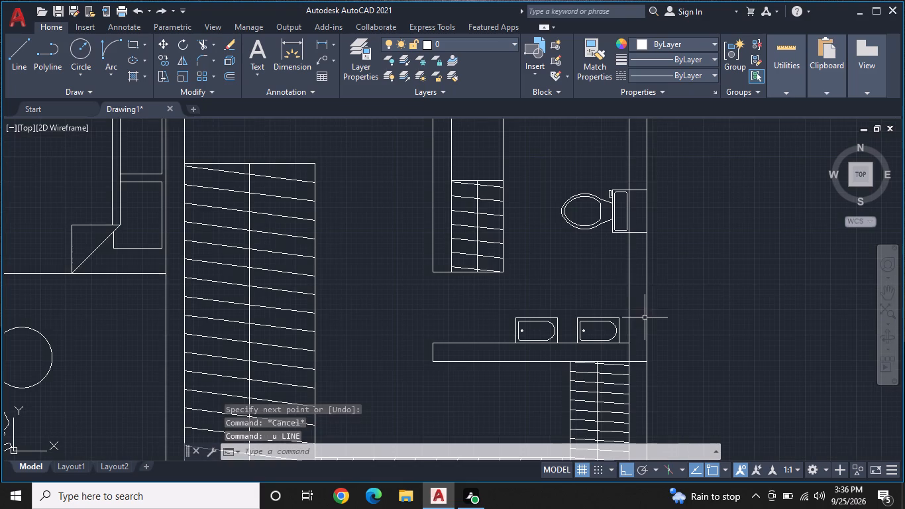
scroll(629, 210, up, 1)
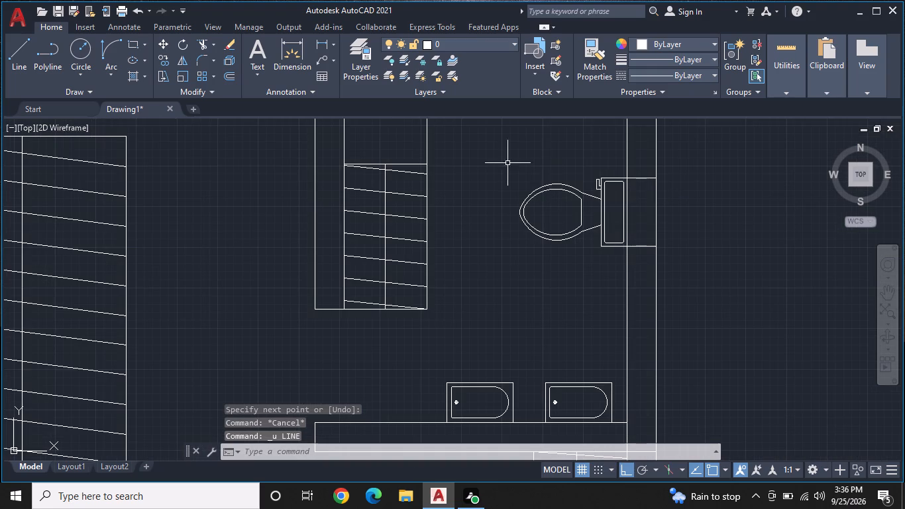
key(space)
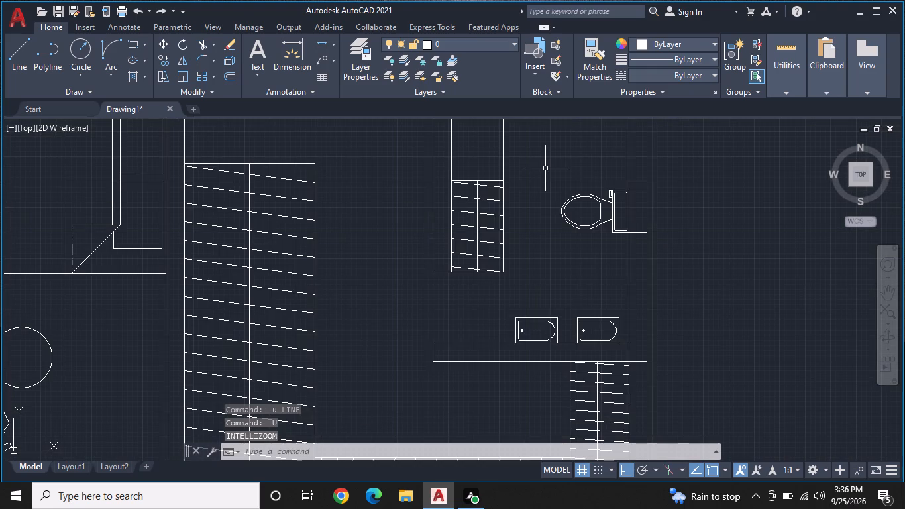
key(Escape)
Draw a straight vertical line in the wall behind the toilet, between the midpoints of the two short horizontal lines.
key(l)
key(space)
scroll(632, 219, up, 1)
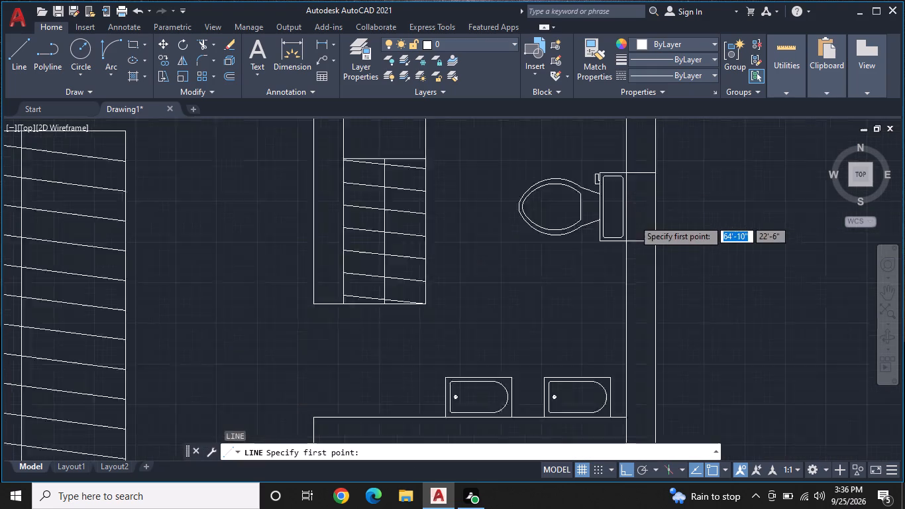
scroll(635, 219, up, 2)
middle_drag(643, 251, 640, 297)
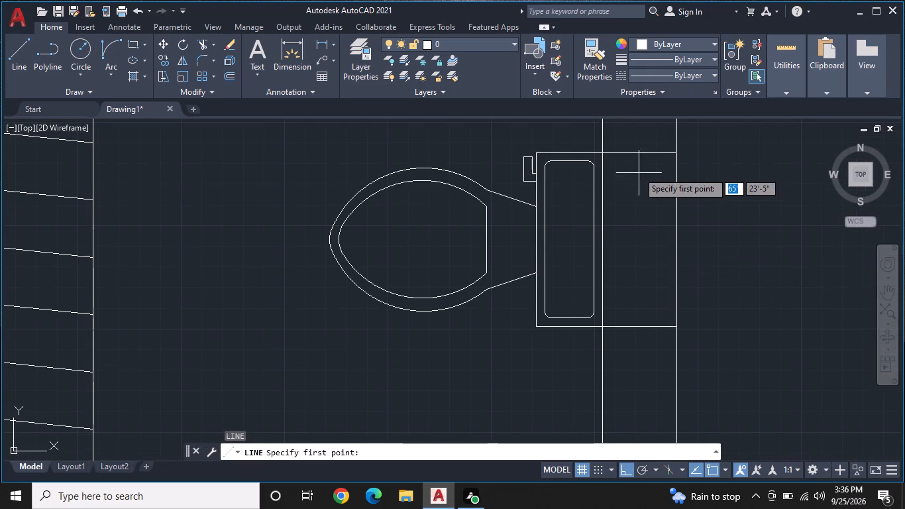
click(635, 150)
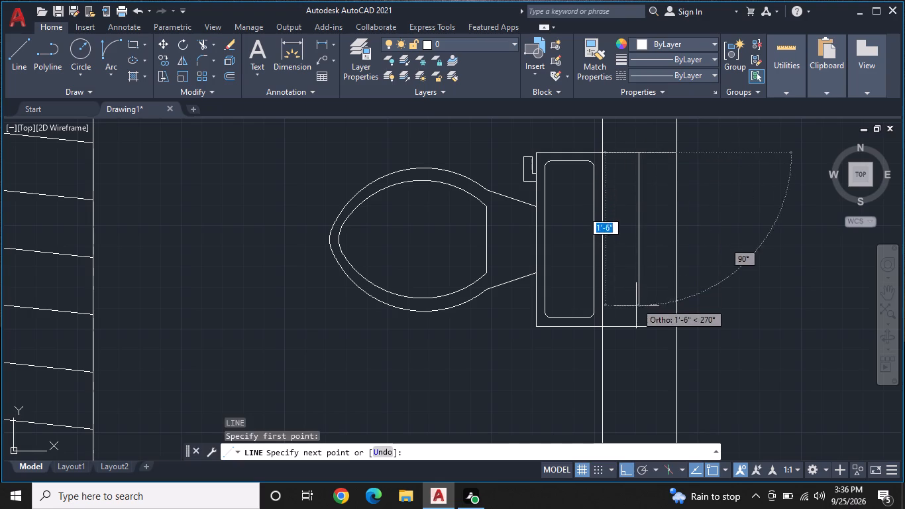
click(636, 328)
key(space)
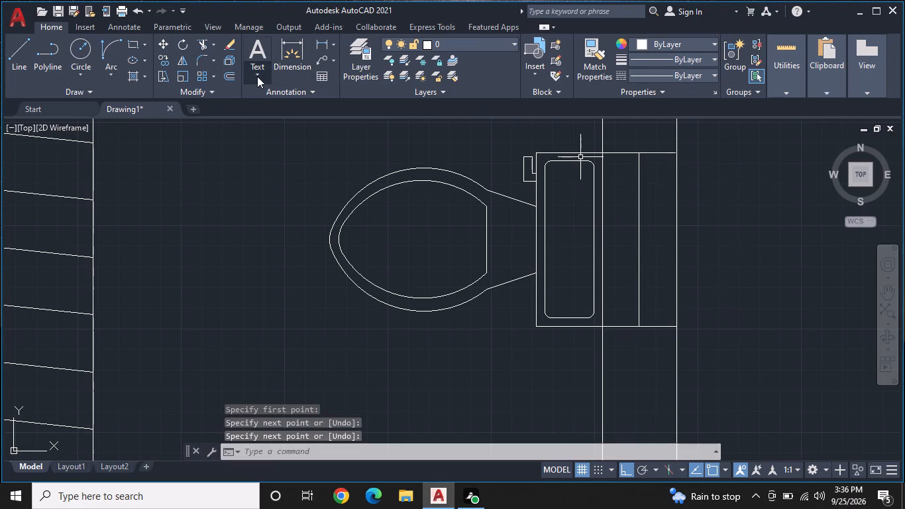
With Ortho off, offset the vertical centre line behind the toilet by 1" to both sides.
click(233, 80)
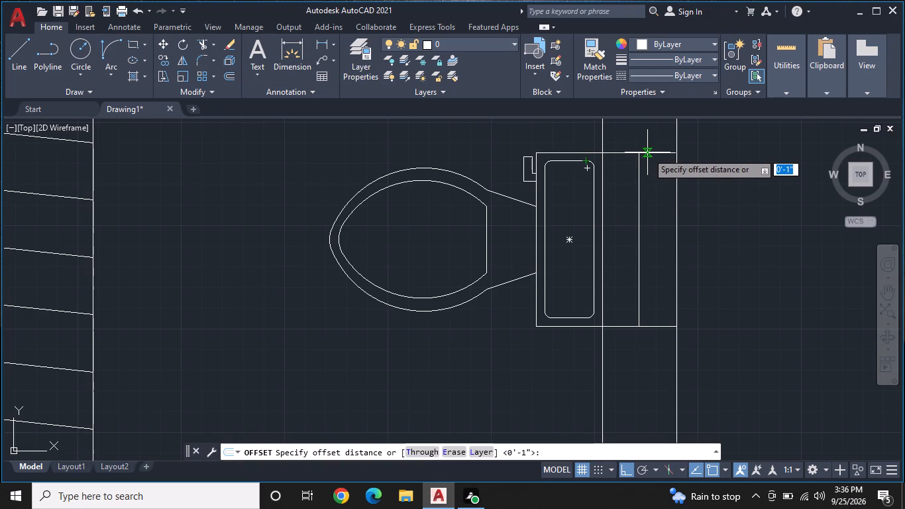
key(F8)
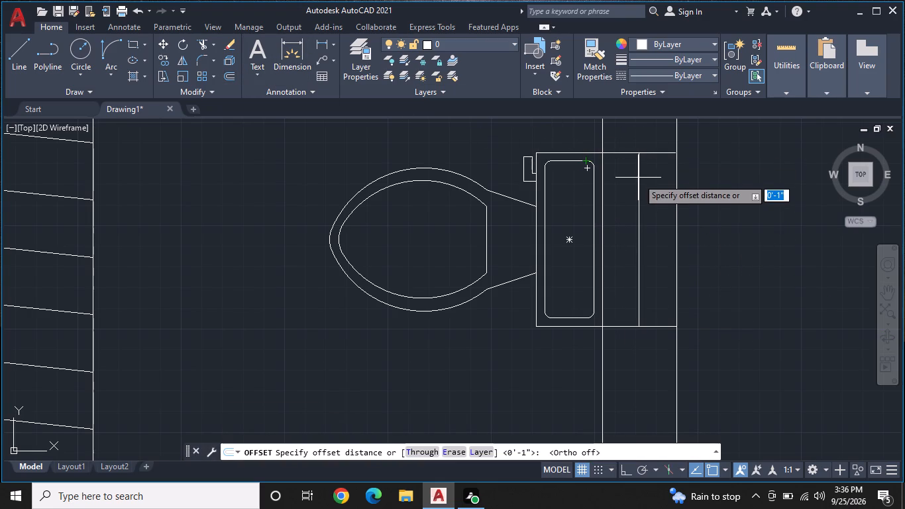
key(space)
click(640, 196)
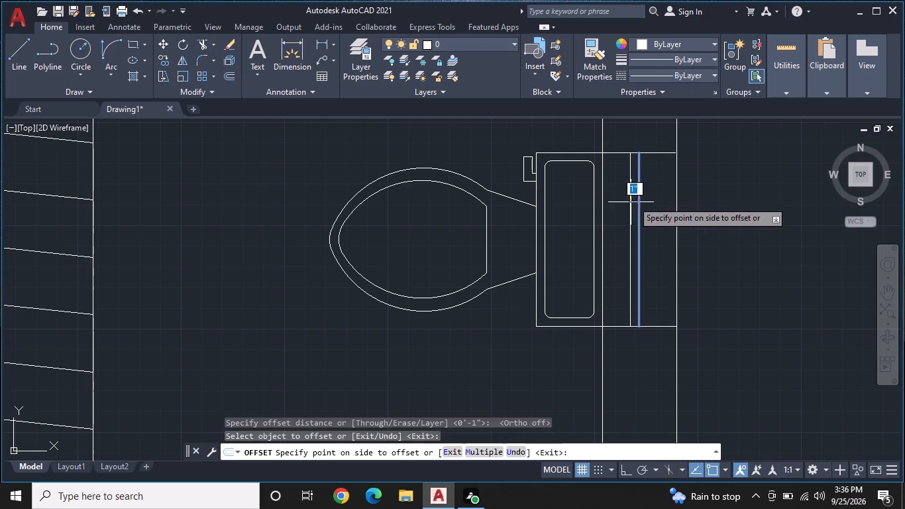
click(621, 207)
click(637, 223)
click(651, 225)
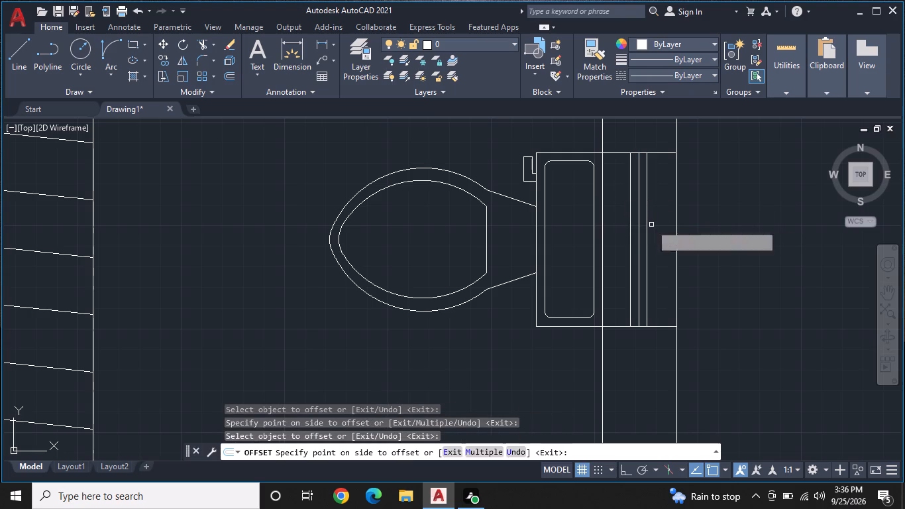
key(Escape)
Erase the middle of the three vertical window lines behind the toilet.
click(637, 227)
right_click(637, 227)
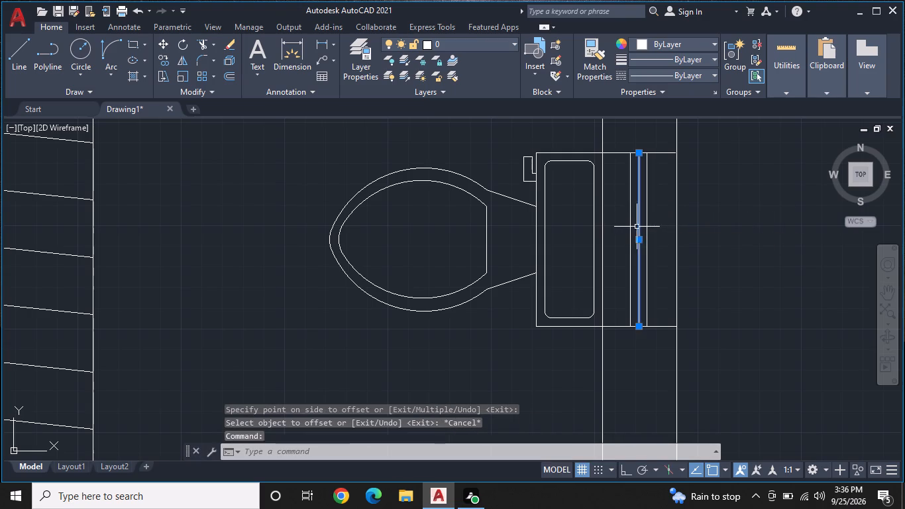
click(678, 241)
Draw two short horizontal lines about 2'-2" apart across the outer wall of the room with the dashed vertical lines.
scroll(680, 233, down, 2)
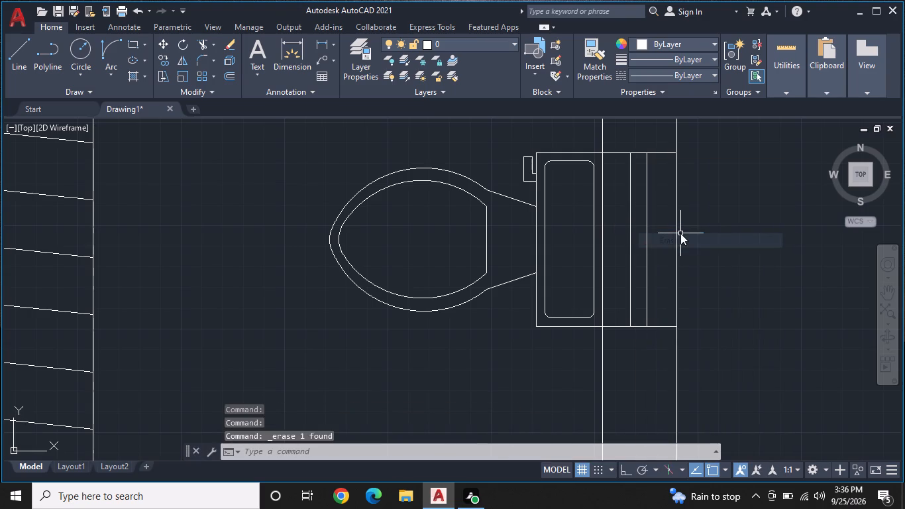
middle_drag(659, 197, 663, 319)
scroll(663, 319, down, 1)
middle_drag(662, 211, 661, 274)
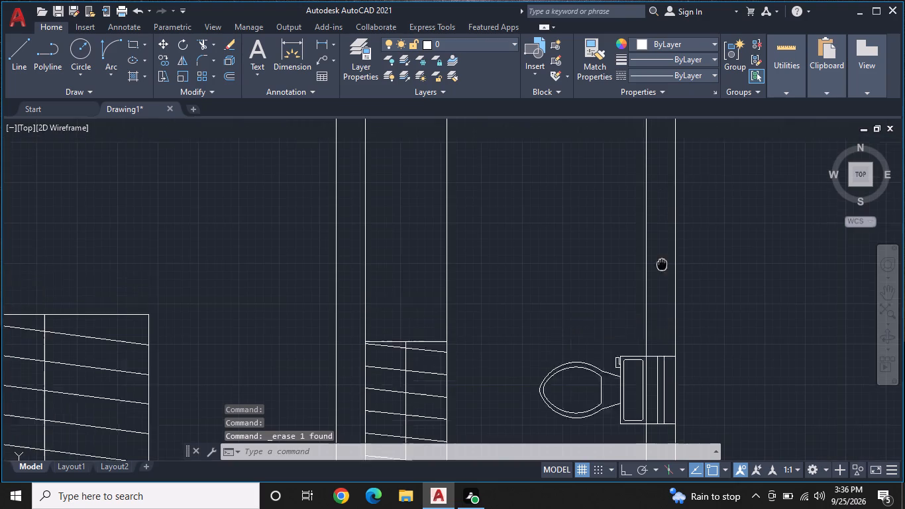
middle_drag(661, 274, 661, 294)
scroll(664, 263, down, 1)
middle_drag(669, 230, 665, 326)
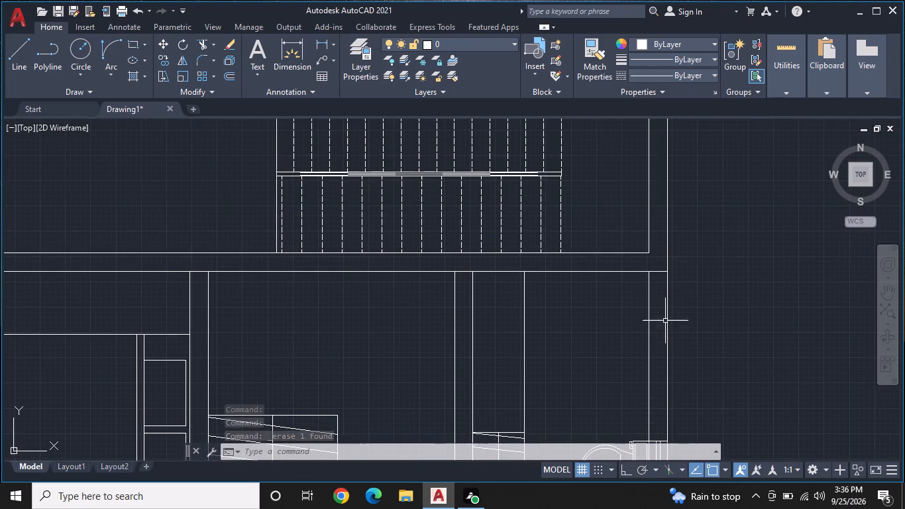
middle_drag(665, 176, 657, 309)
scroll(657, 309, up, 1)
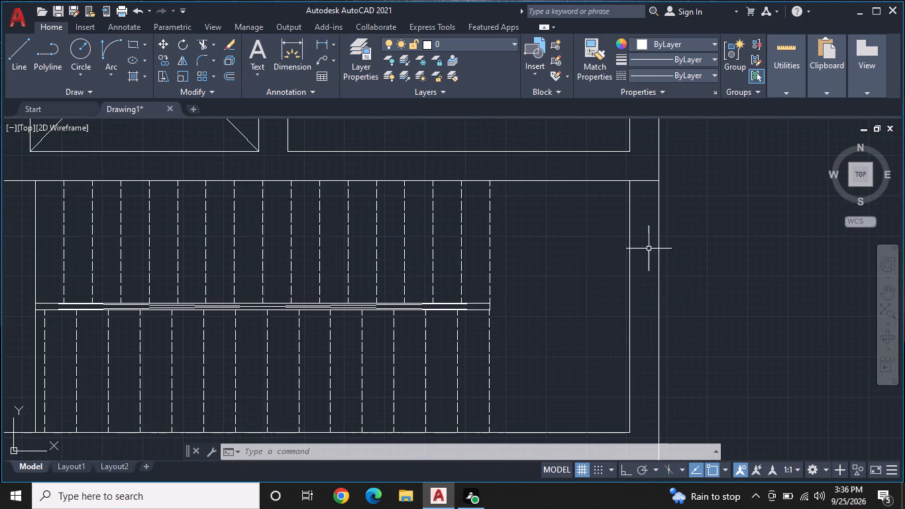
key(space)
key(space)
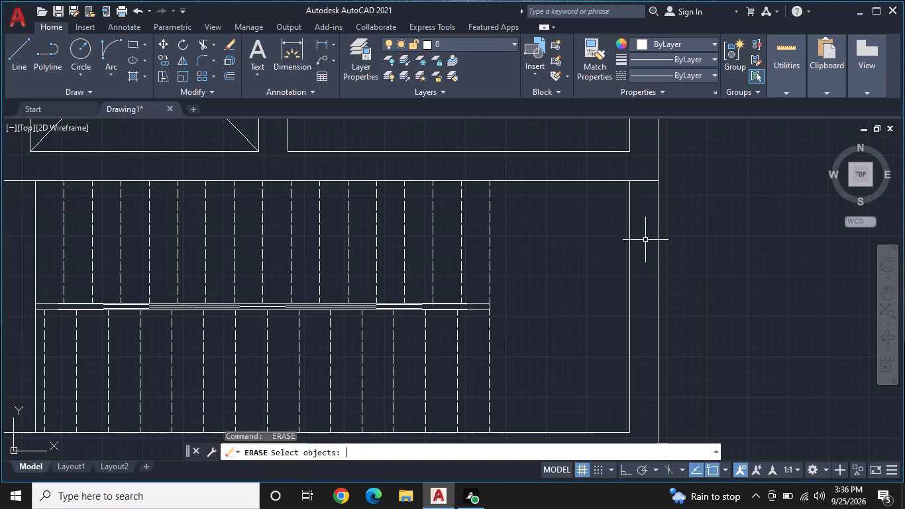
text(l)
key(space)
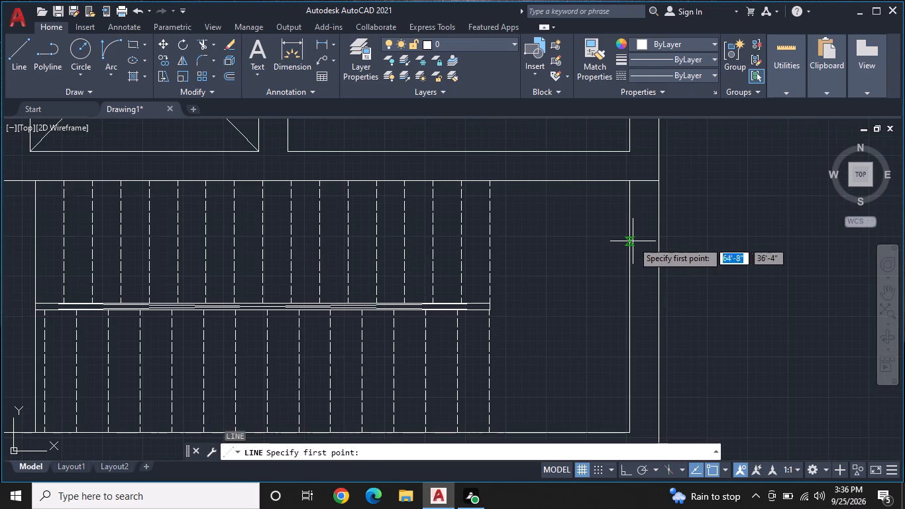
click(633, 241)
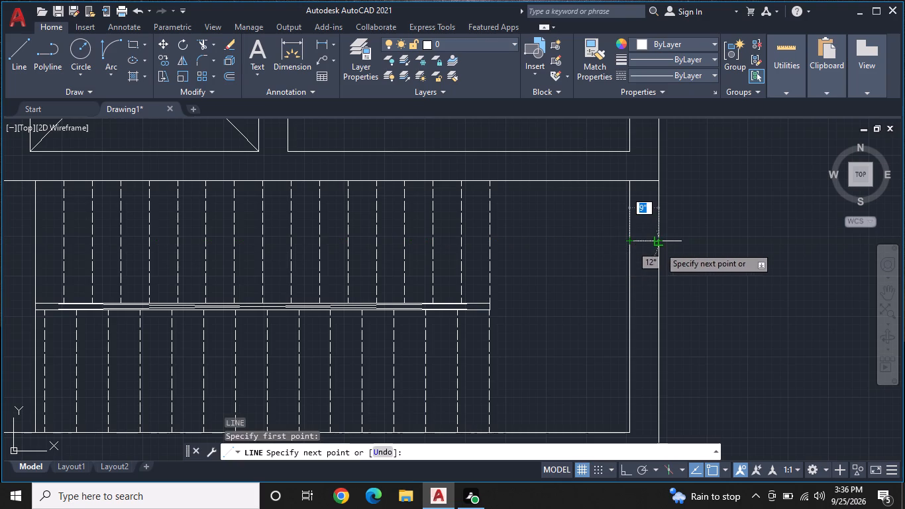
click(663, 239)
key(space)
key(space)
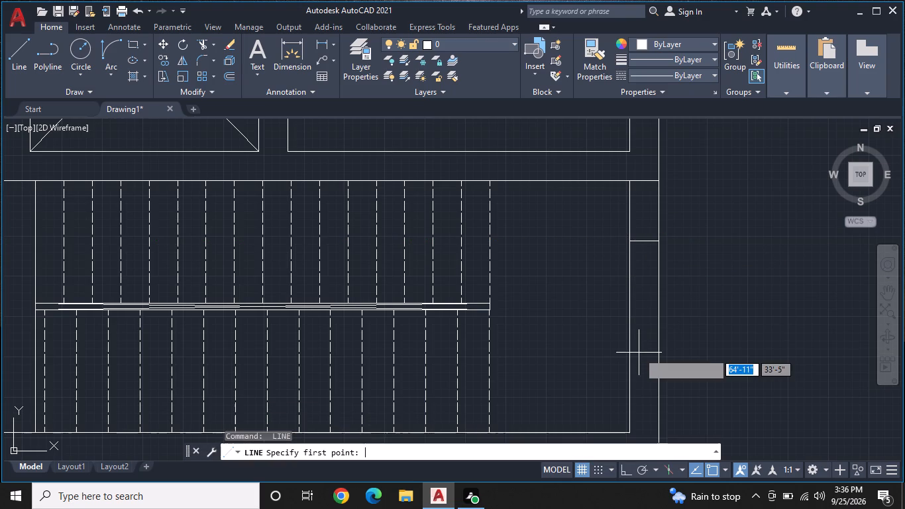
click(631, 333)
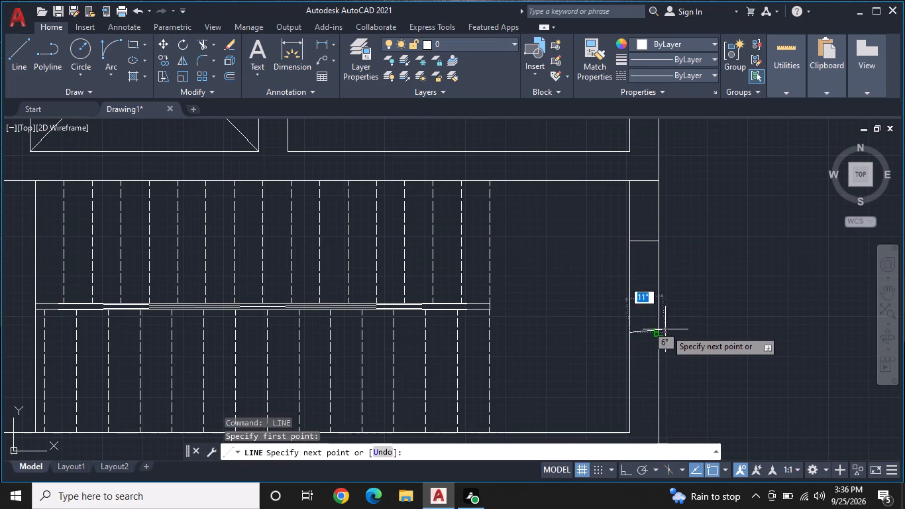
click(659, 334)
key(space)
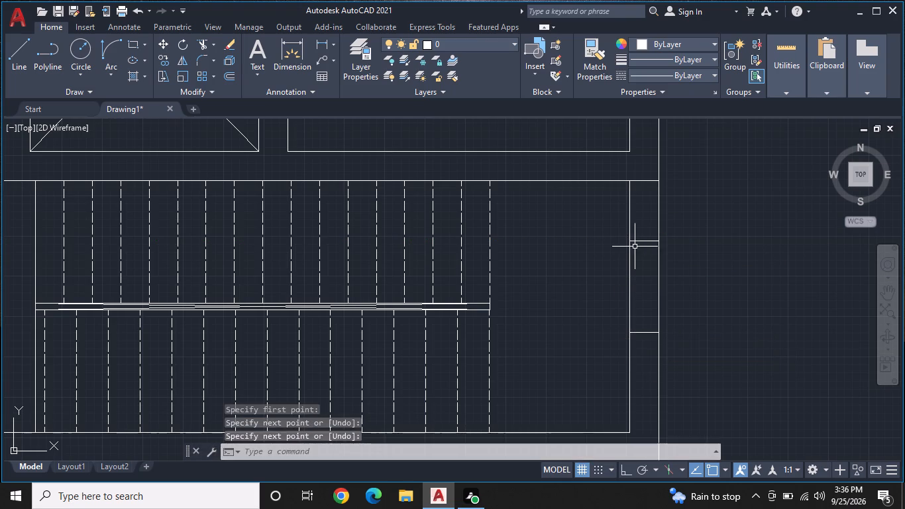
Draw a vertical line joining the midpoints of the two short lines across the dashed-line room's outer wall.
key(space)
click(642, 243)
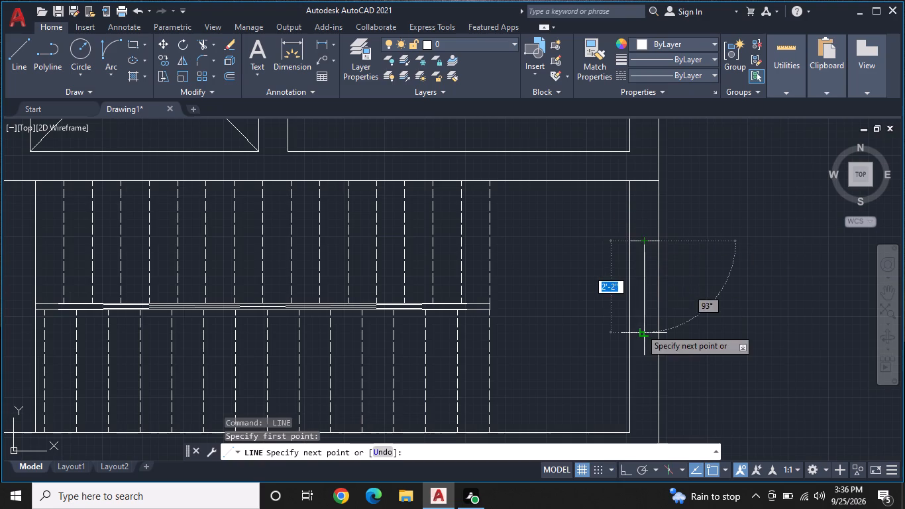
click(641, 331)
key(space)
Offset the new window's vertical centre line by 1" to both sides in the dashed-line room's outer wall.
scroll(647, 310, up, 1)
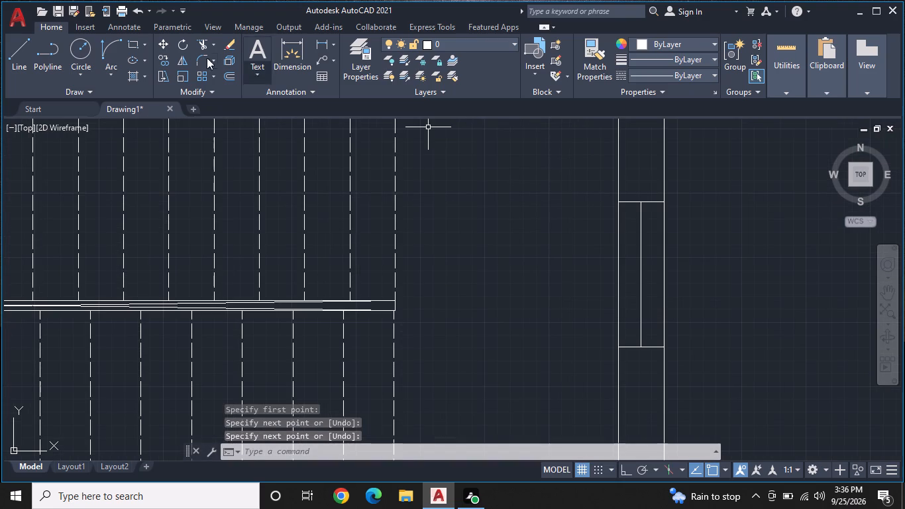
click(229, 75)
key(space)
click(642, 248)
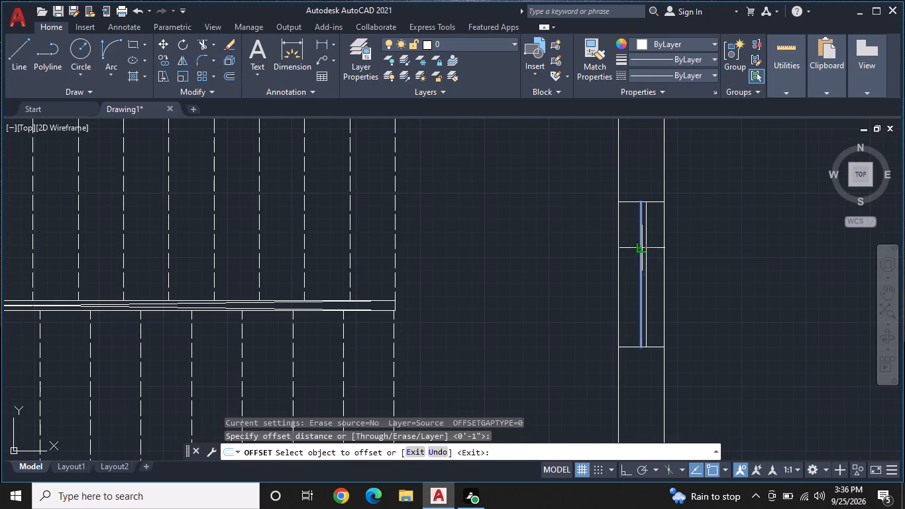
click(625, 252)
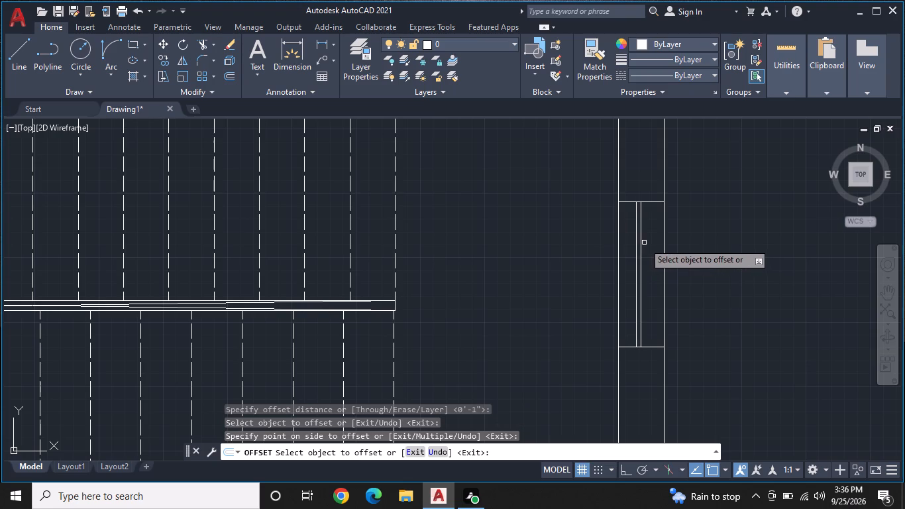
click(642, 248)
click(652, 247)
scroll(652, 248, up, 1)
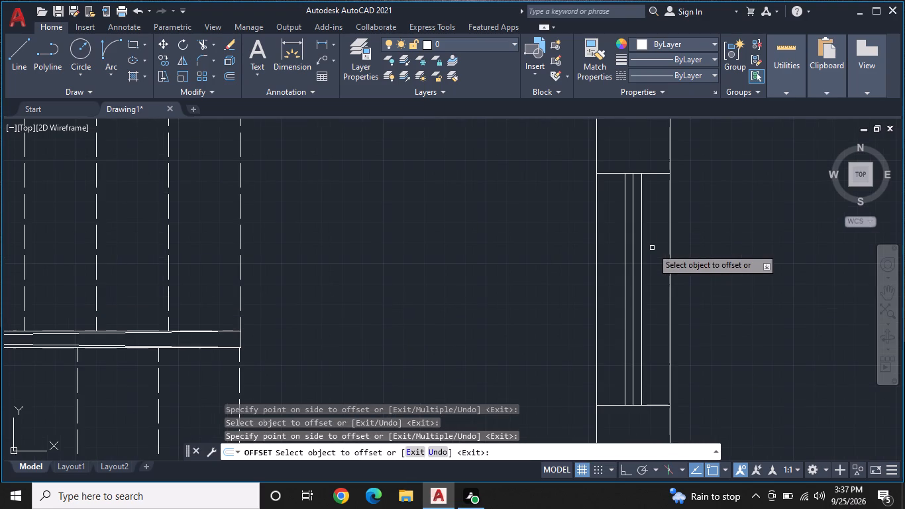
key(Escape)
Erase the middle of the three vertical window lines in the dashed-line room's outer wall.
click(633, 242)
right_click(633, 242)
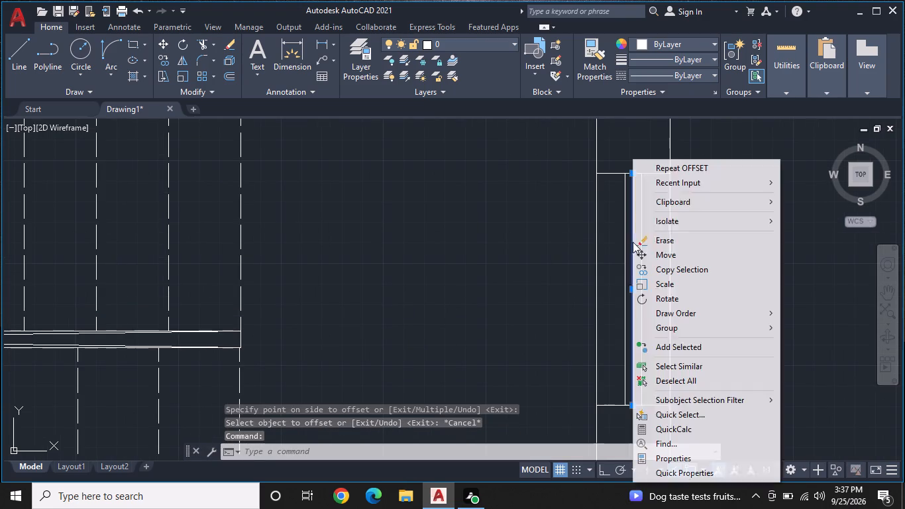
click(654, 241)
With Ortho on, draw an 8'-4" horizontal line from the wall corner above the crossed square to the bedroom outer wall's inner face.
scroll(657, 221, down, 2)
middle_drag(643, 192, 641, 215)
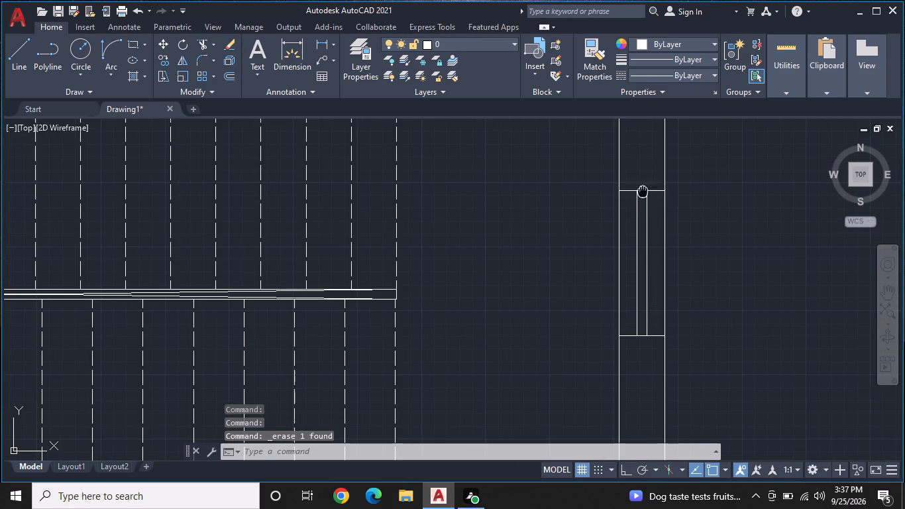
middle_drag(641, 215, 639, 302)
scroll(639, 292, down, 1)
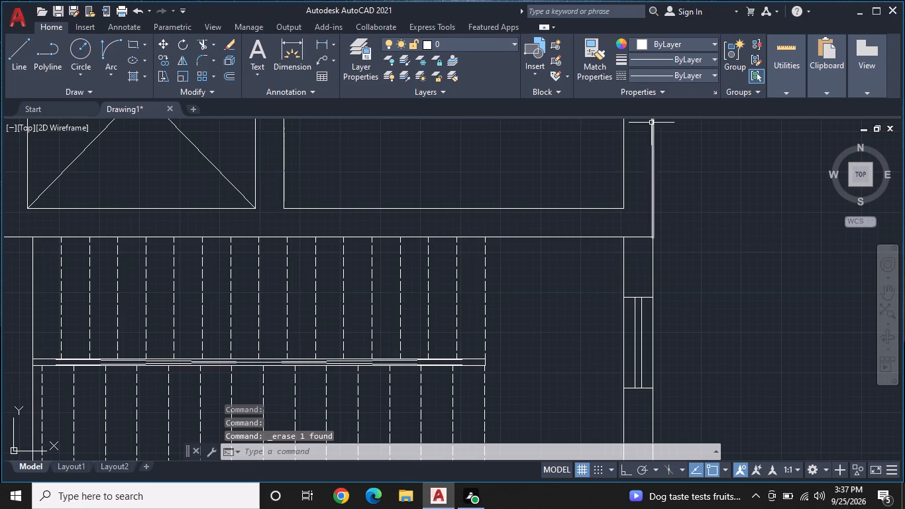
middle_drag(631, 155, 635, 330)
scroll(635, 330, down, 2)
middle_drag(632, 214, 611, 345)
middle_drag(611, 335, 621, 241)
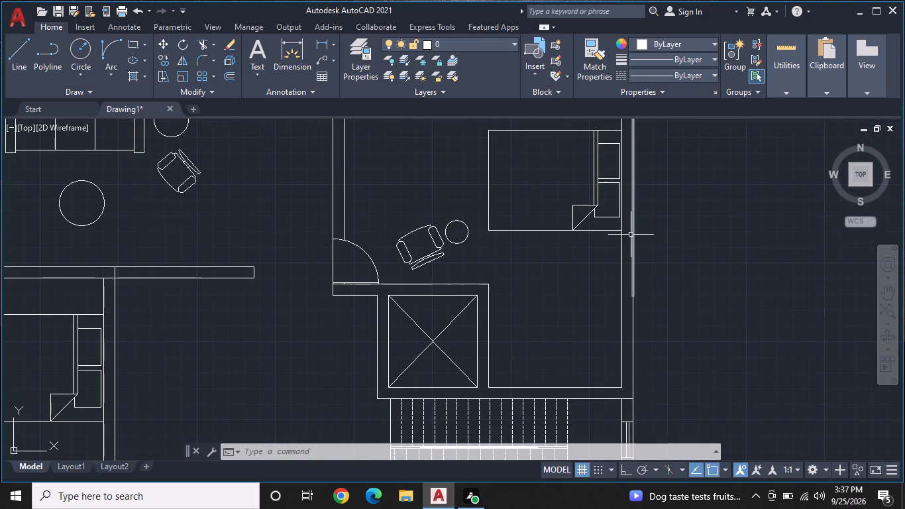
middle_drag(630, 250, 634, 238)
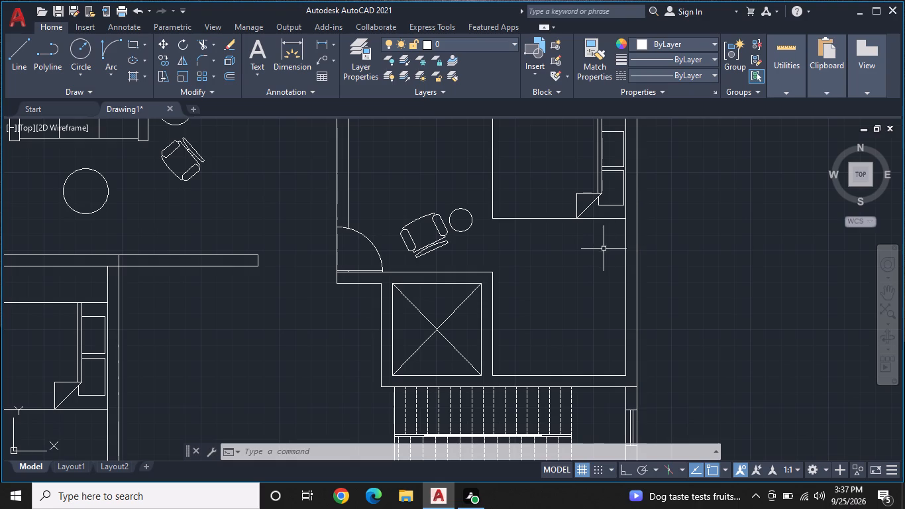
key(space)
key(space)
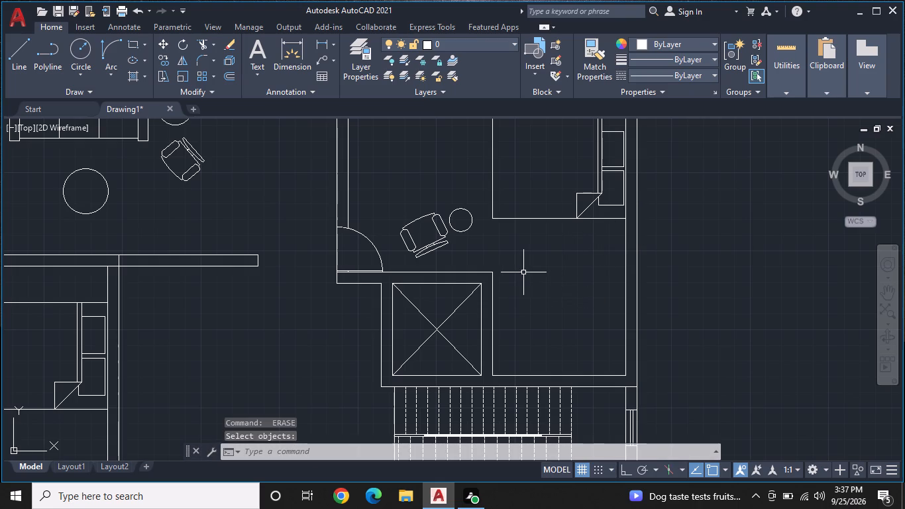
key(l)
key(space)
click(494, 270)
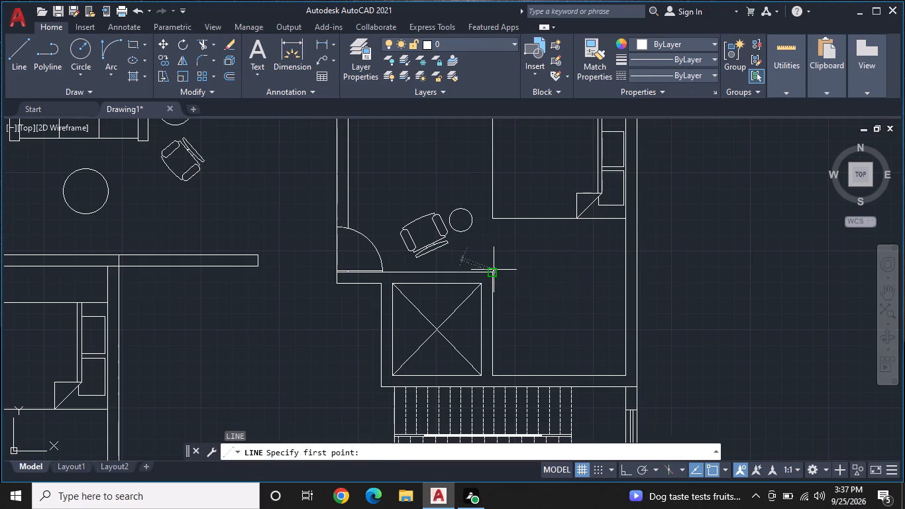
key(F8)
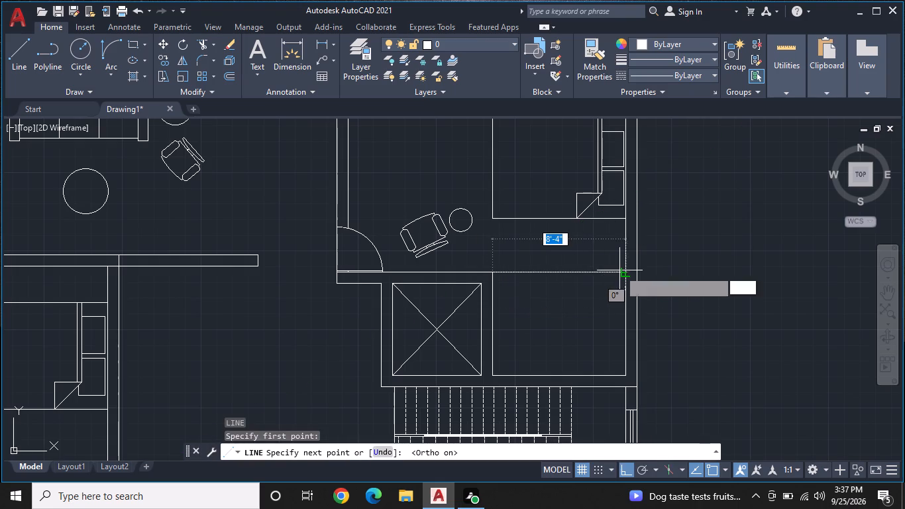
click(625, 273)
key(space)
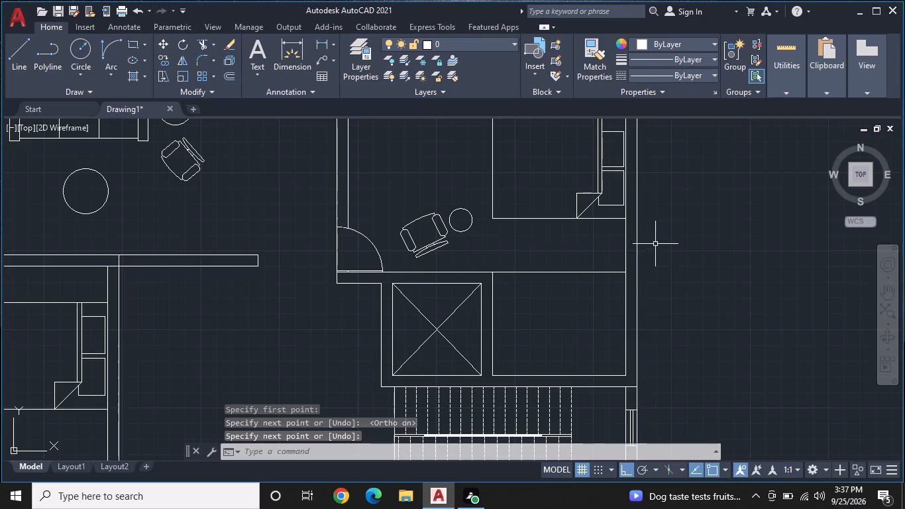
Draw two short horizontal lines about 7'-10" apart across the outer wall behind the bed.
middle_drag(655, 244, 643, 308)
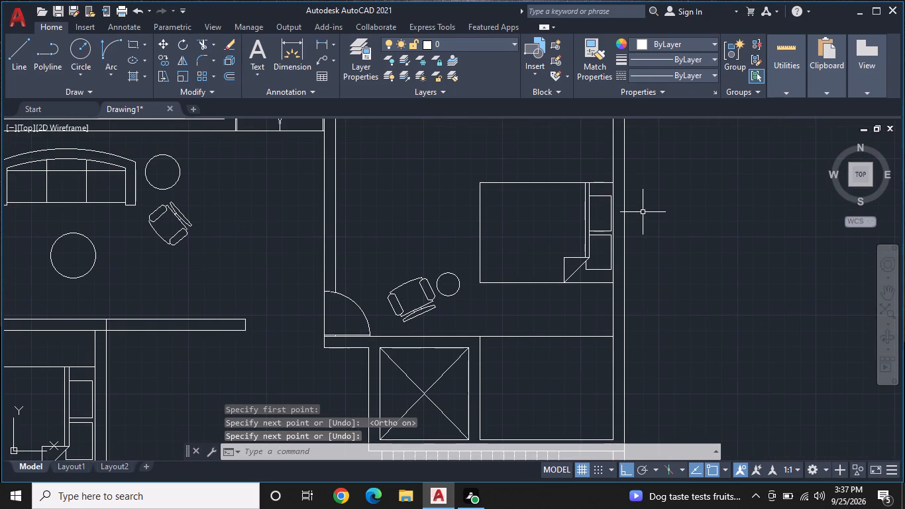
middle_drag(639, 234, 629, 267)
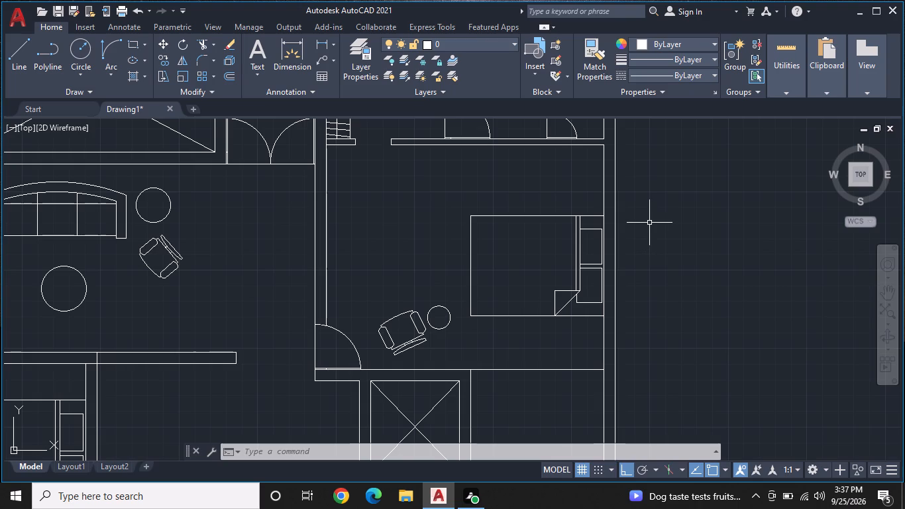
middle_drag(649, 239, 645, 268)
middle_drag(641, 258, 643, 239)
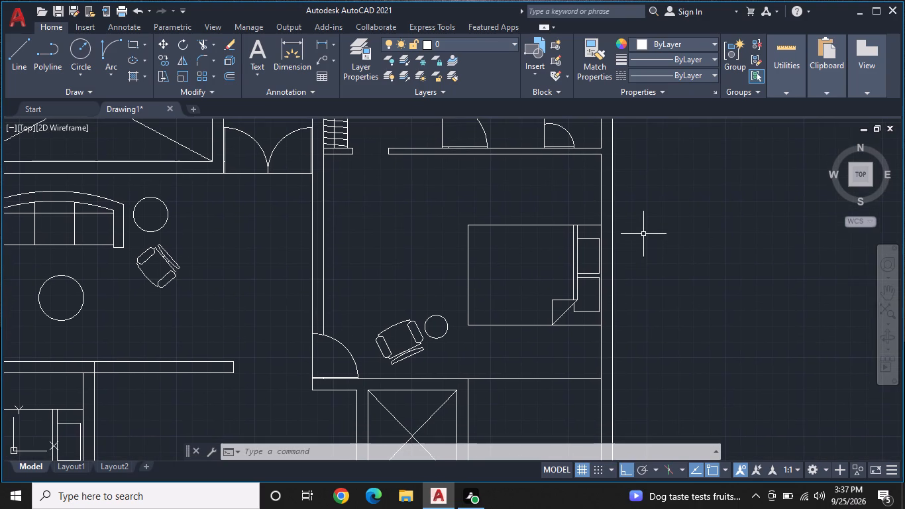
text(l)
key(space)
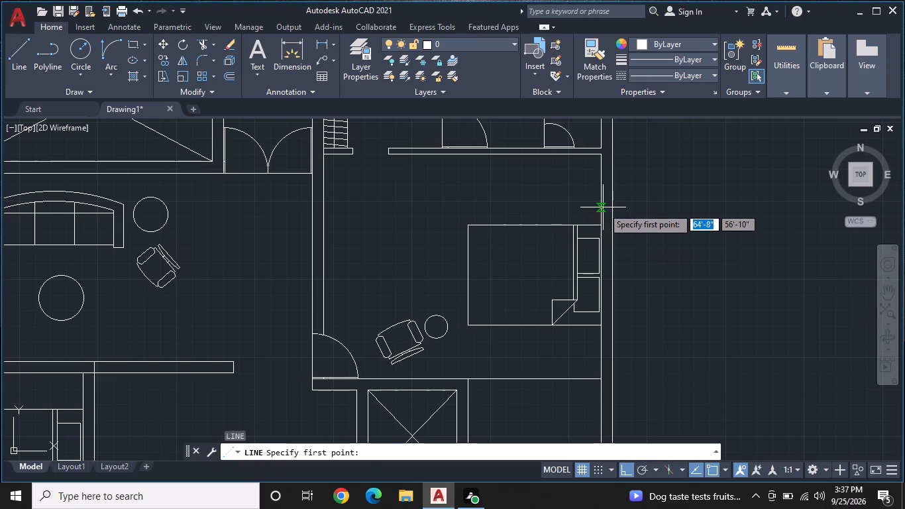
click(603, 207)
click(611, 207)
key(space)
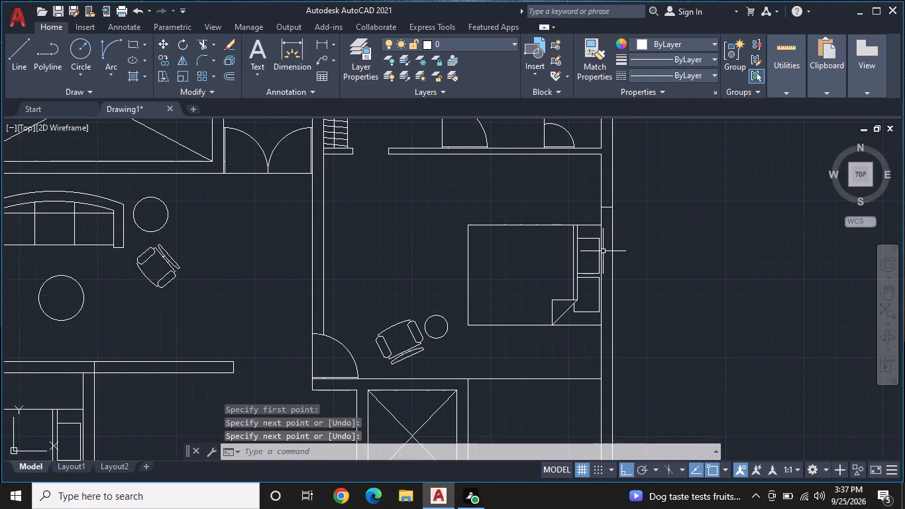
key(space)
click(602, 329)
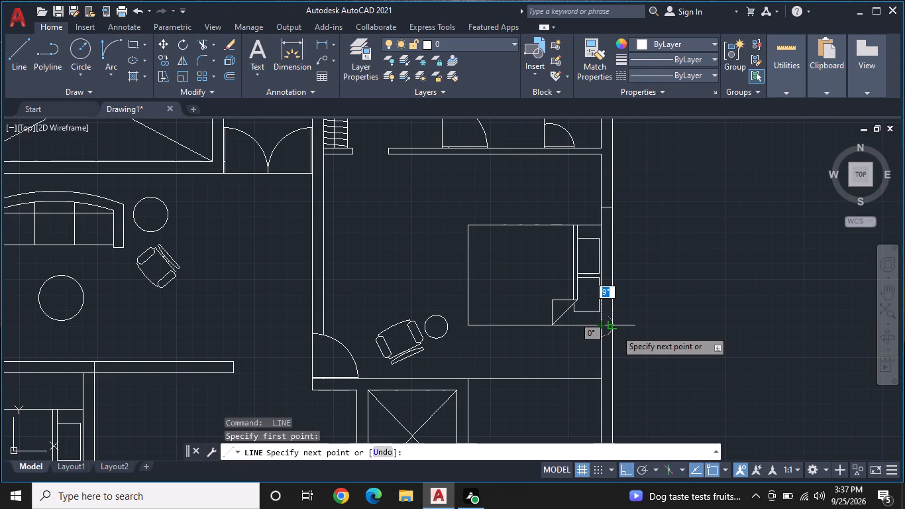
click(615, 329)
key(space)
Draw a vertical line joining the midpoints of the two short lines across the outer wall behind the bed.
scroll(612, 262, up, 1)
key(space)
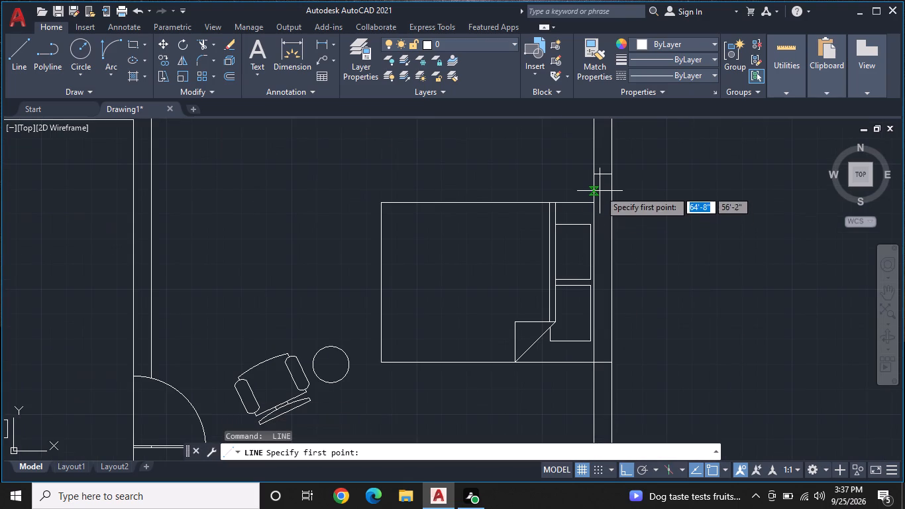
click(603, 176)
scroll(610, 300, up, 1)
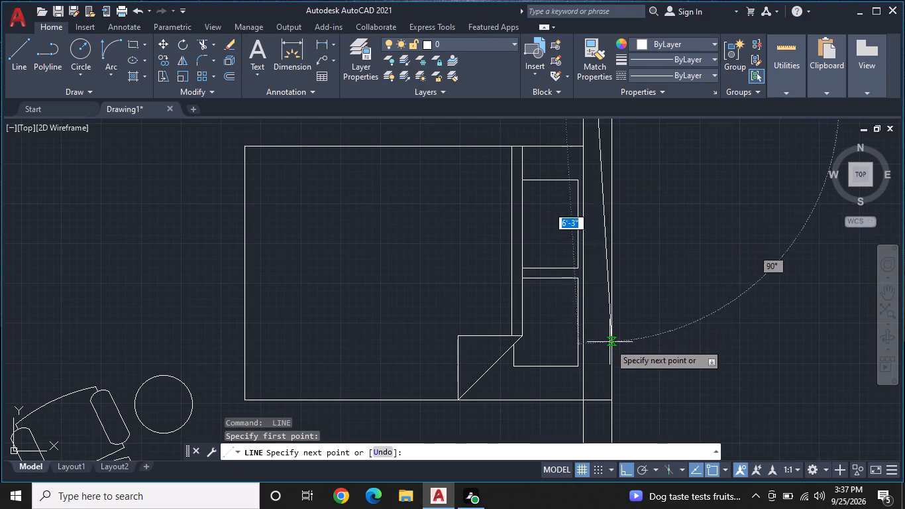
click(596, 398)
key(space)
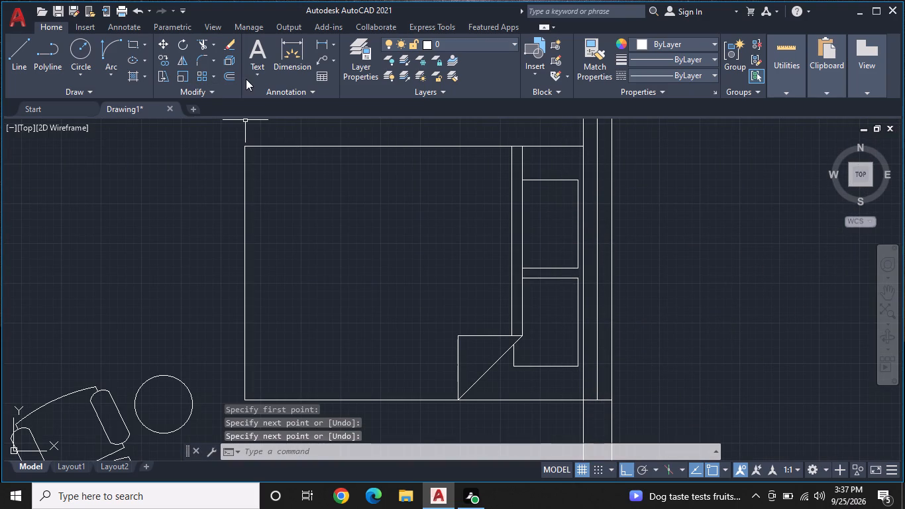
Offset the bedroom window's vertical centre line by 1" to both sides within the outer wall.
click(229, 79)
key(space)
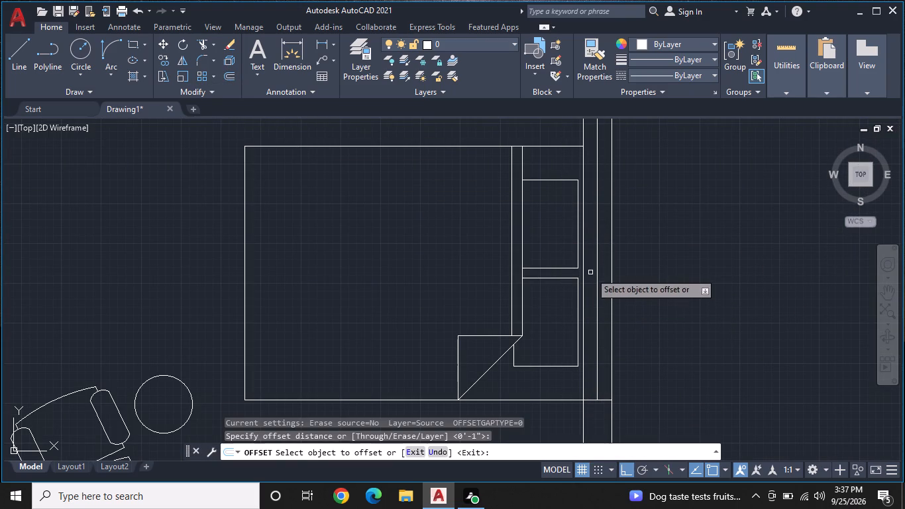
click(596, 261)
click(578, 266)
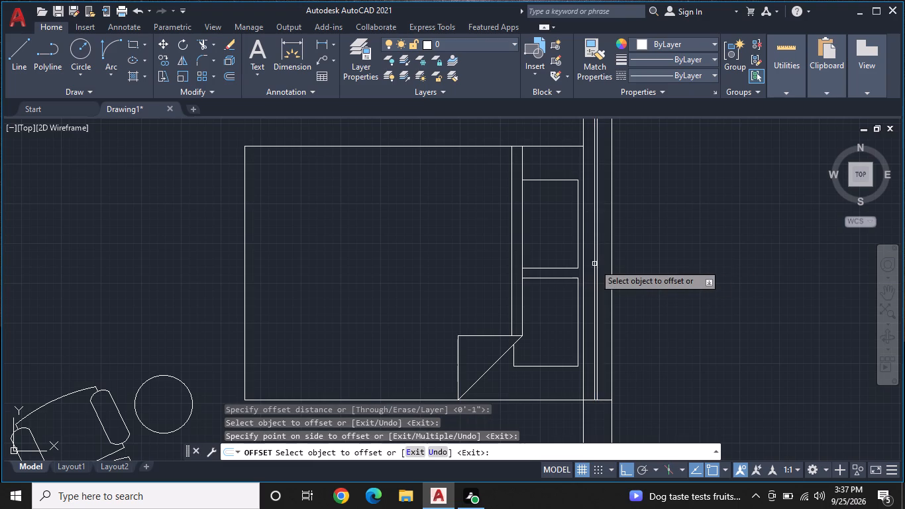
scroll(598, 262, up, 1)
click(598, 254)
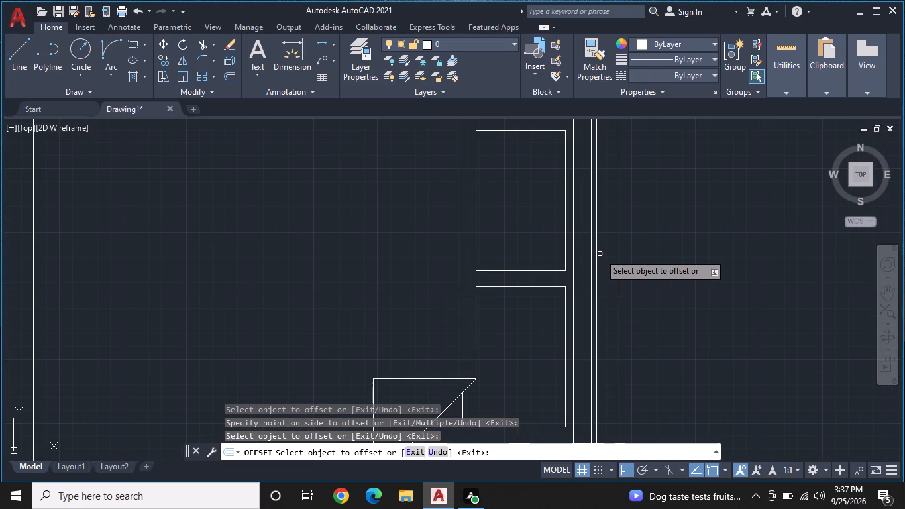
click(596, 253)
click(606, 253)
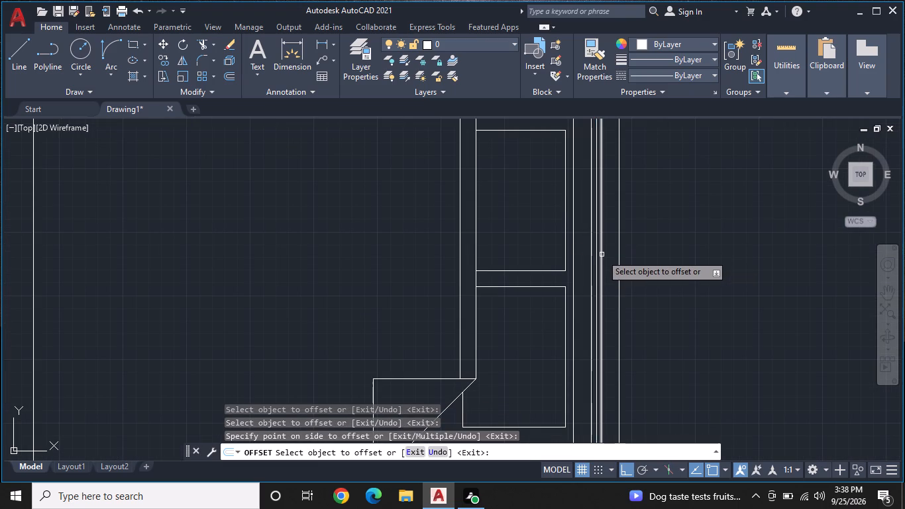
key(Escape)
Erase the middle of the three vertical window lines behind the bed.
key(space)
scroll(596, 258, up, 2)
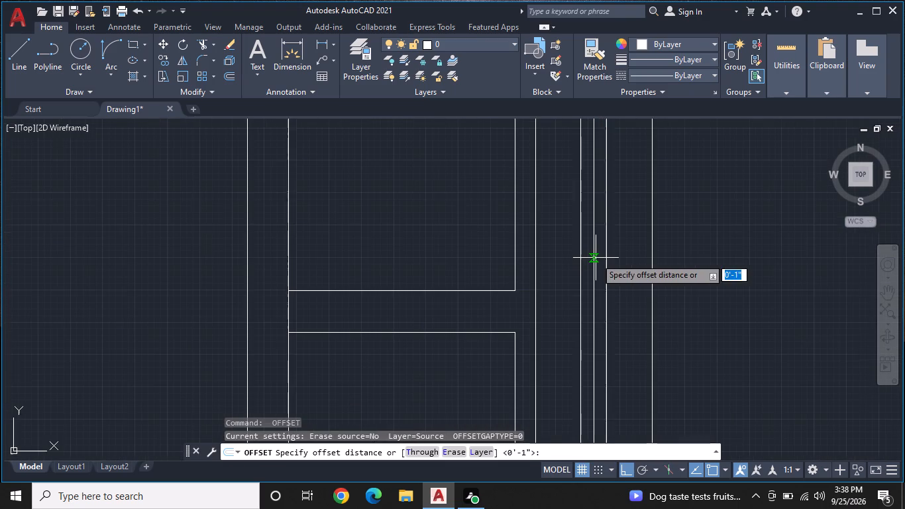
key(Escape)
click(594, 239)
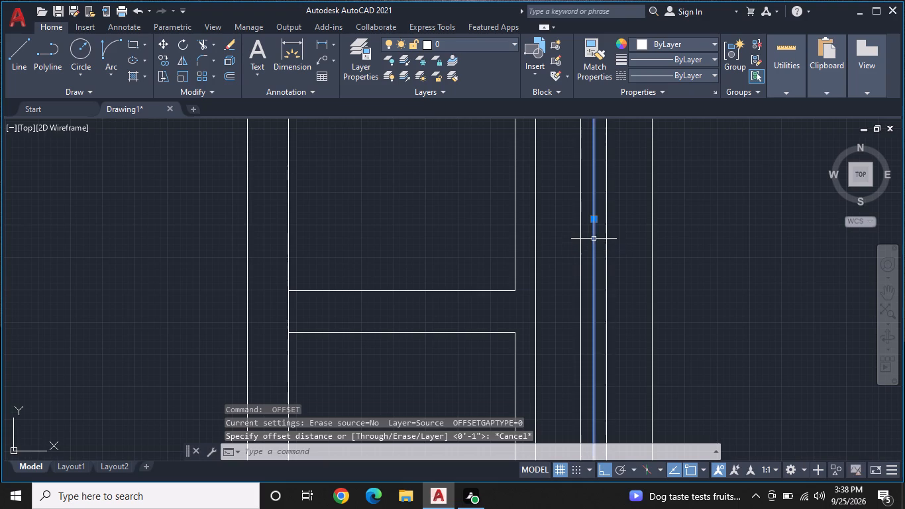
right_click(594, 239)
click(621, 243)
Draw two short vertical lines about 2'-1" apart across the outer wall above the bathtub and toilet area.
scroll(621, 243, down, 2)
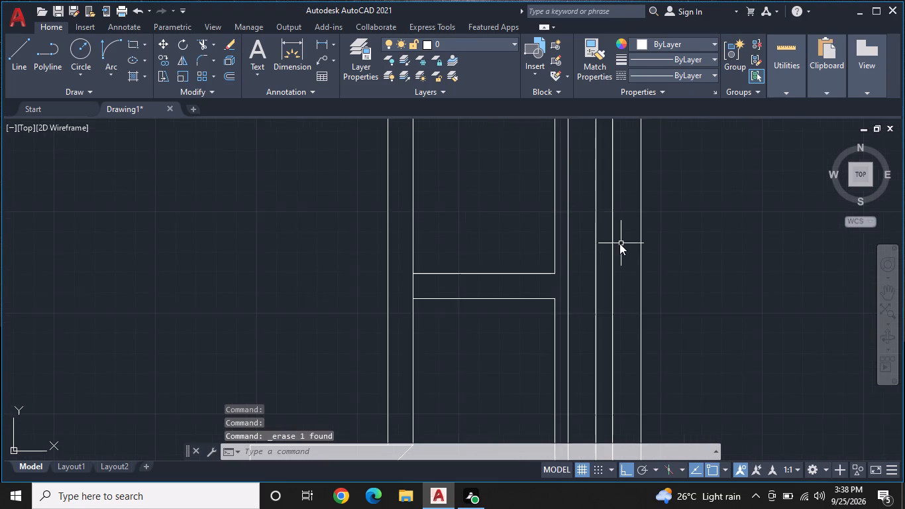
scroll(619, 243, down, 2)
middle_drag(625, 242, 625, 292)
middle_drag(626, 254, 627, 307)
scroll(625, 284, down, 1)
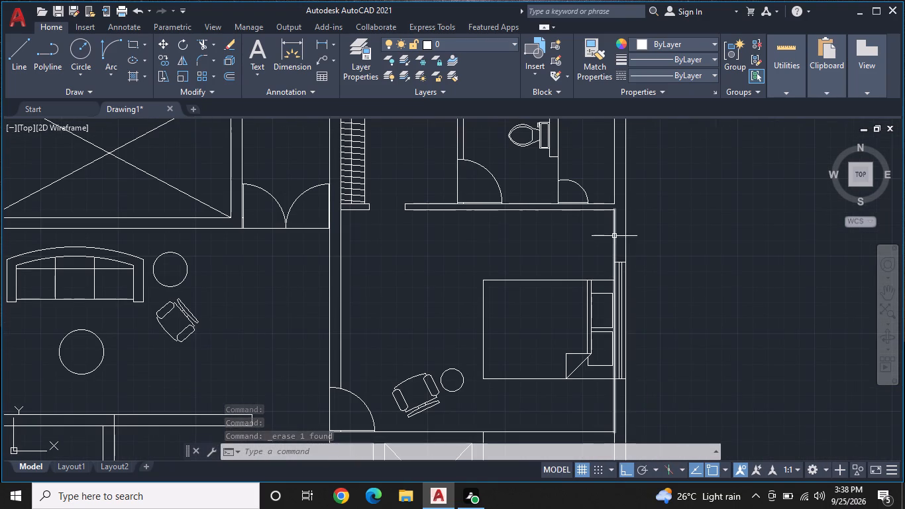
middle_drag(614, 239, 673, 350)
scroll(673, 347, down, 1)
scroll(624, 272, up, 2)
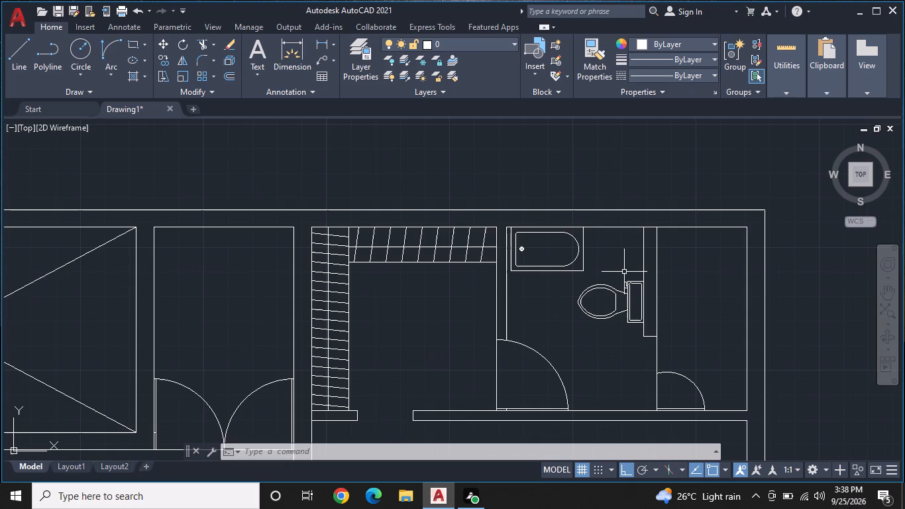
scroll(621, 264, up, 1)
middle_drag(611, 252, 648, 341)
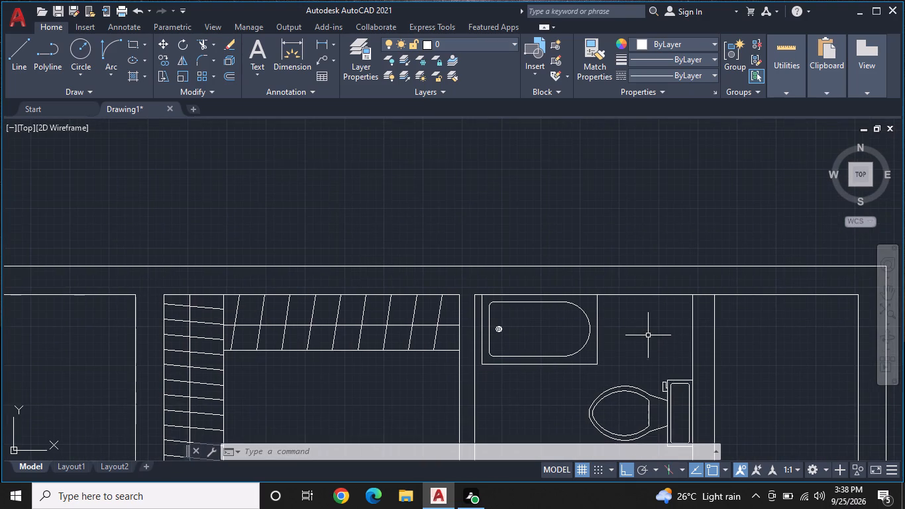
key(l)
key(space)
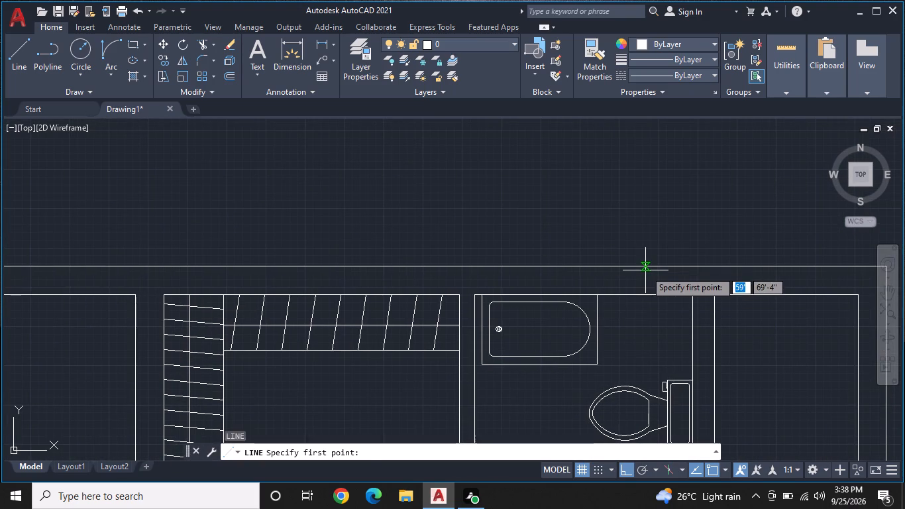
click(649, 268)
click(646, 299)
key(space)
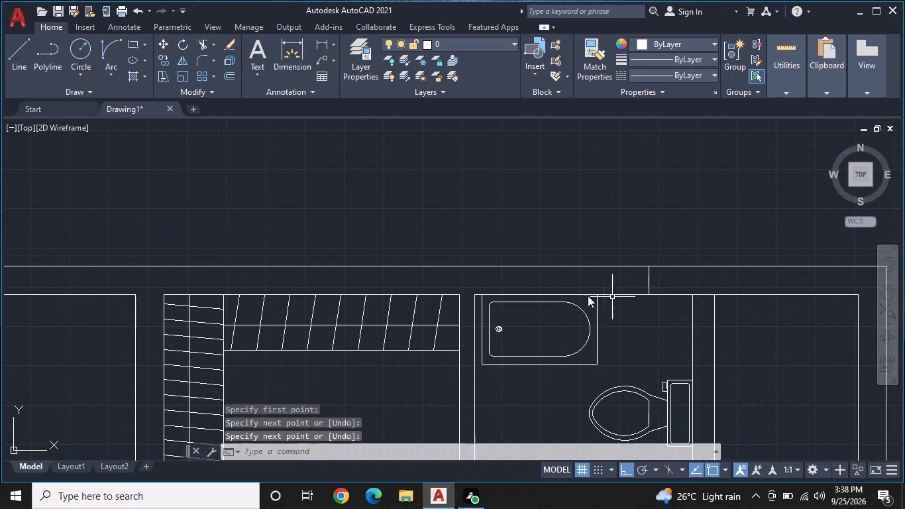
key(space)
click(569, 266)
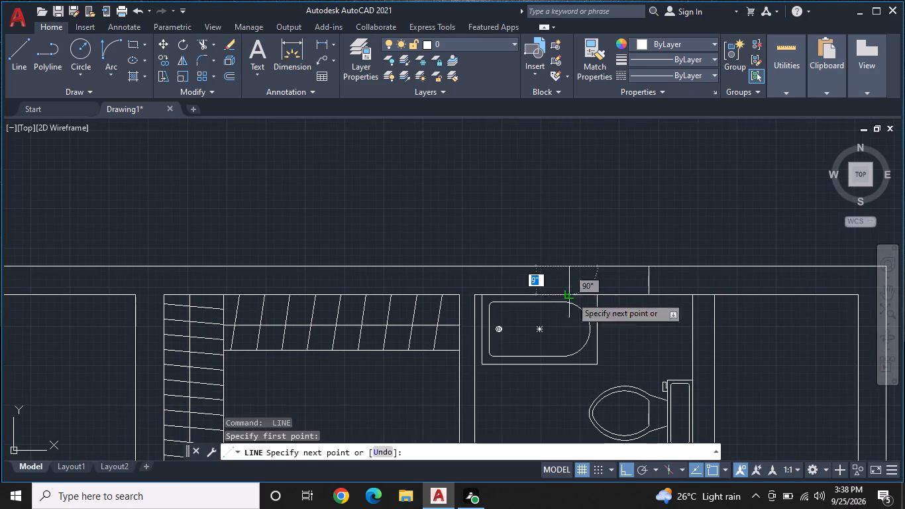
click(572, 299)
key(space)
Draw a horizontal line joining the midpoints of the two short lines across the bathroom's upper outer wall.
scroll(590, 285, up, 1)
key(space)
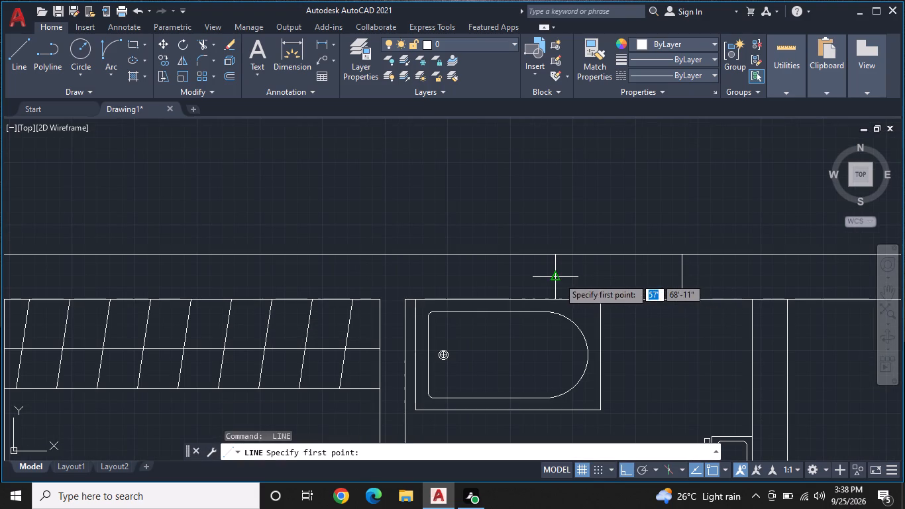
click(555, 278)
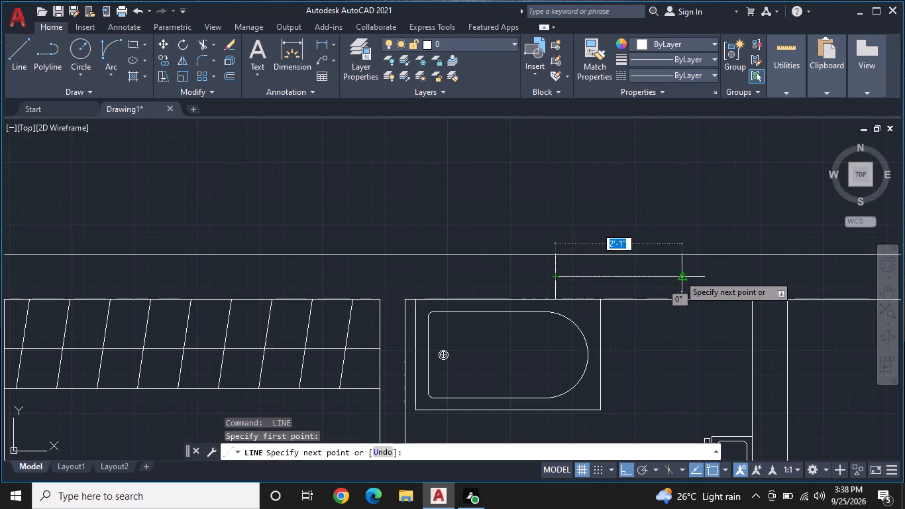
click(680, 274)
key(space)
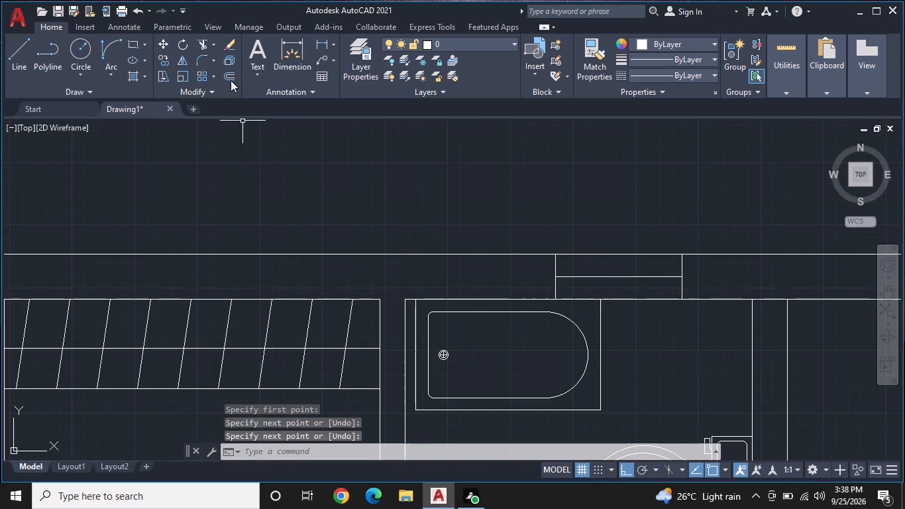
Offset the bathroom window's horizontal centre line by 1" to both sides within the upper outer wall.
click(231, 78)
key(space)
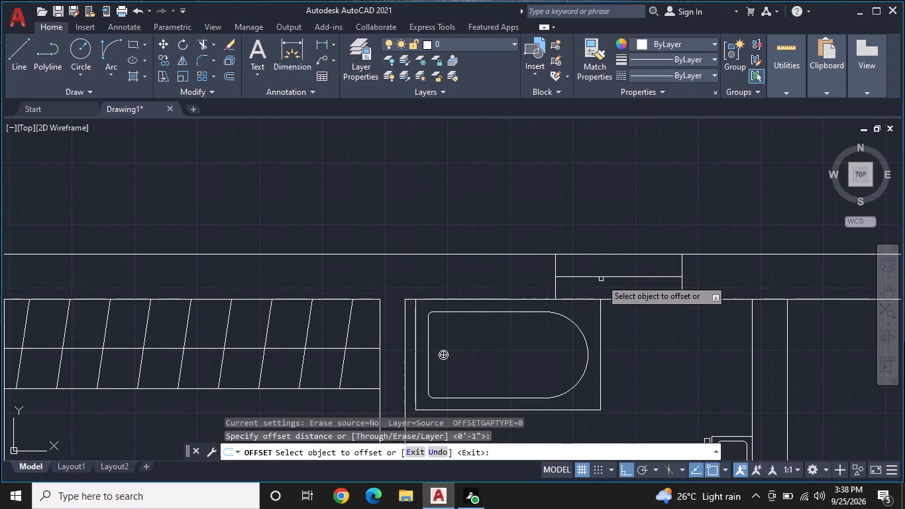
click(604, 276)
click(615, 260)
click(611, 277)
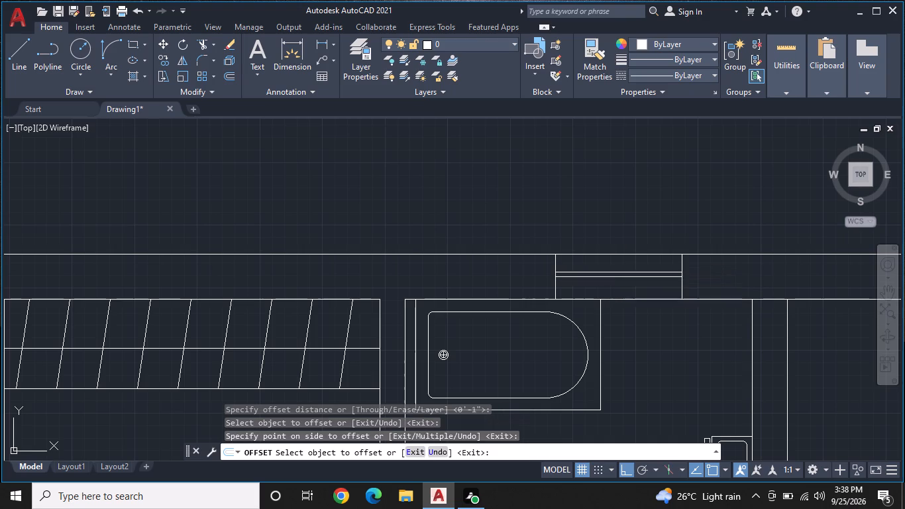
click(610, 292)
key(Escape)
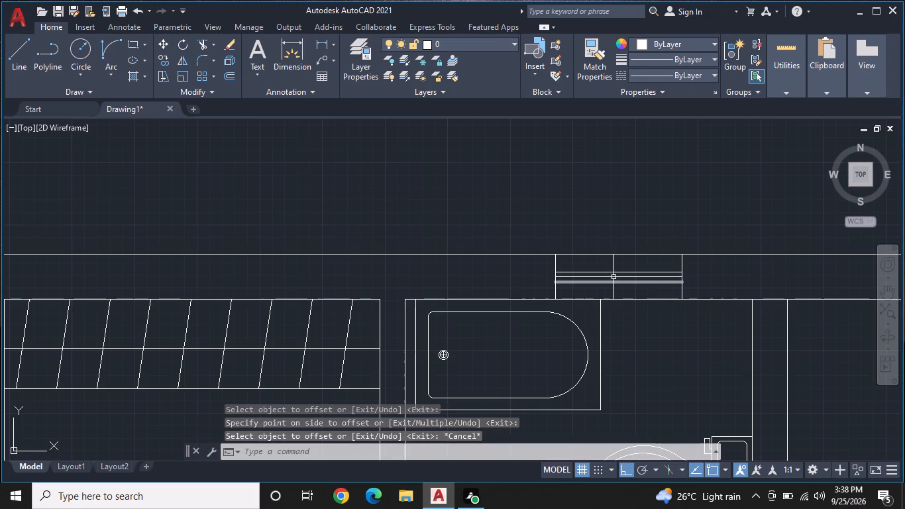
Erase the middle of the three horizontal window lines above the bathroom.
click(613, 277)
right_click(613, 277)
click(659, 239)
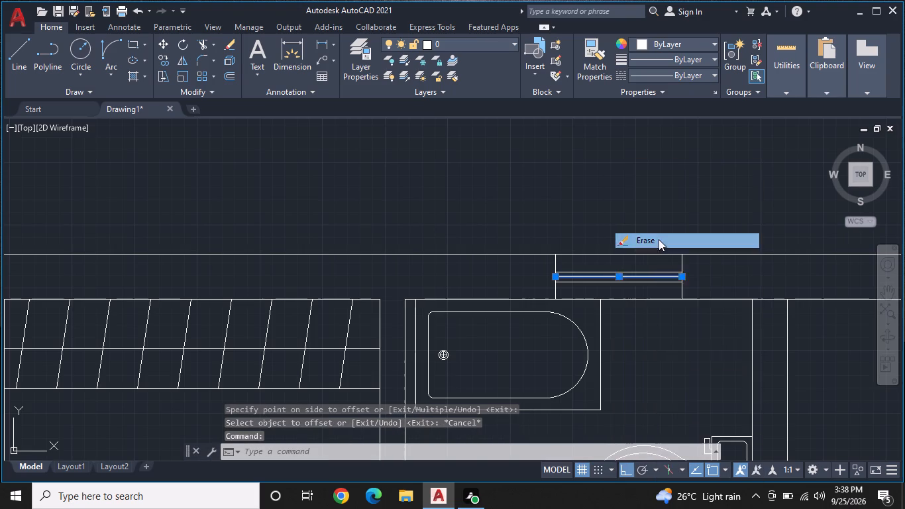
Draw two short vertical lines about 3' apart across the upper outer wall above the small room with the double-leaf door.
scroll(637, 254, down, 2)
middle_drag(625, 273, 838, 274)
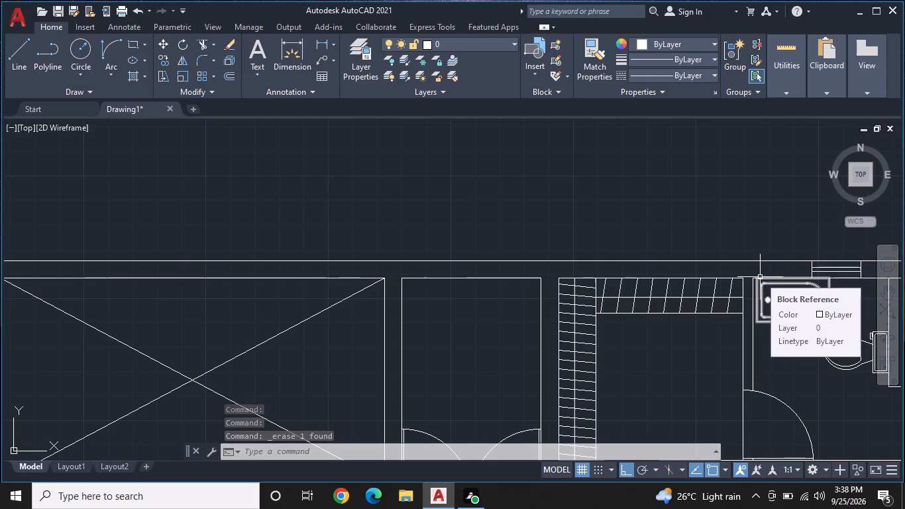
middle_drag(546, 256, 649, 229)
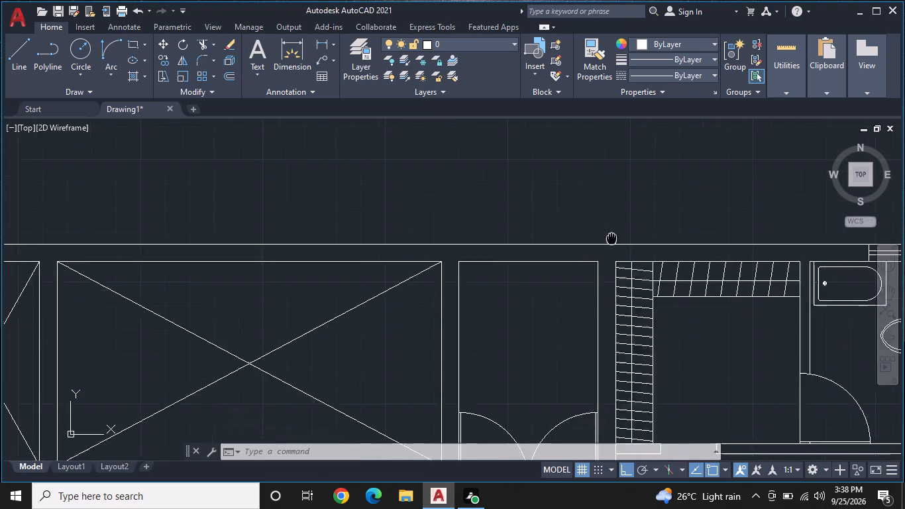
middle_drag(649, 229, 702, 215)
scroll(663, 251, up, 1)
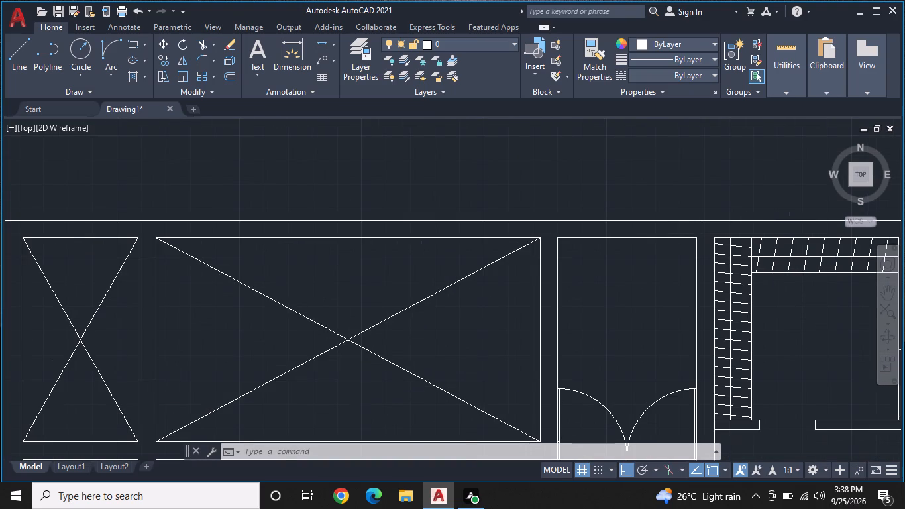
text(l)
key(space)
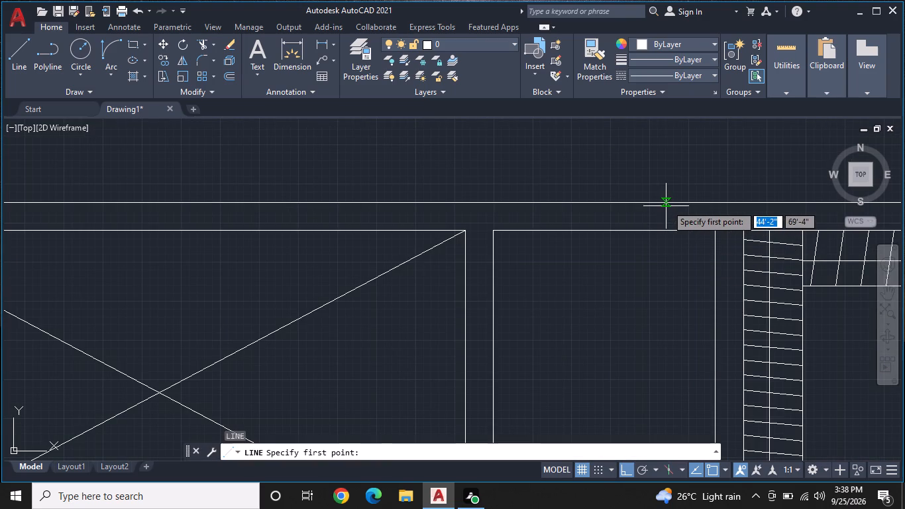
click(670, 202)
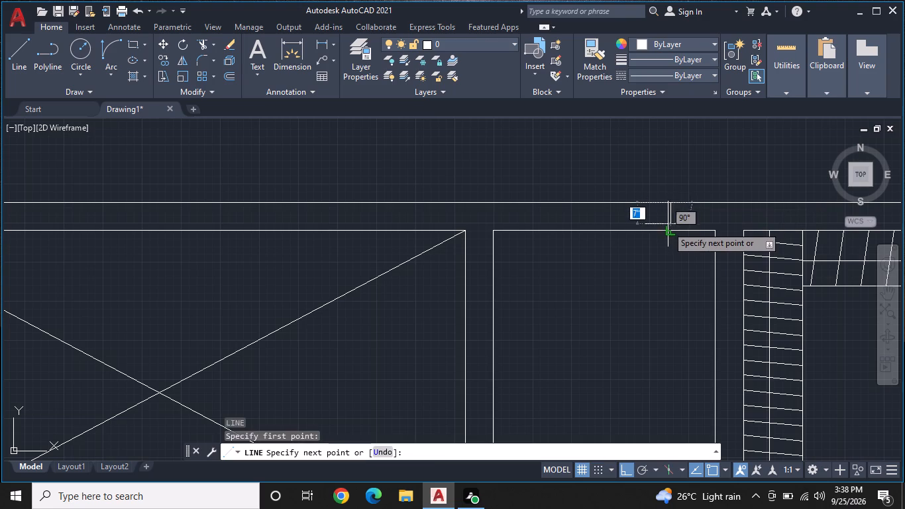
click(667, 233)
key(space)
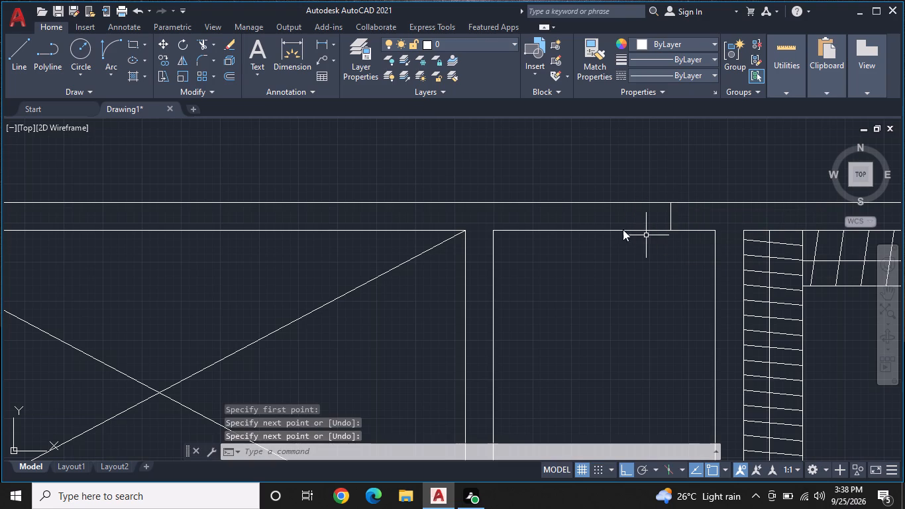
key(space)
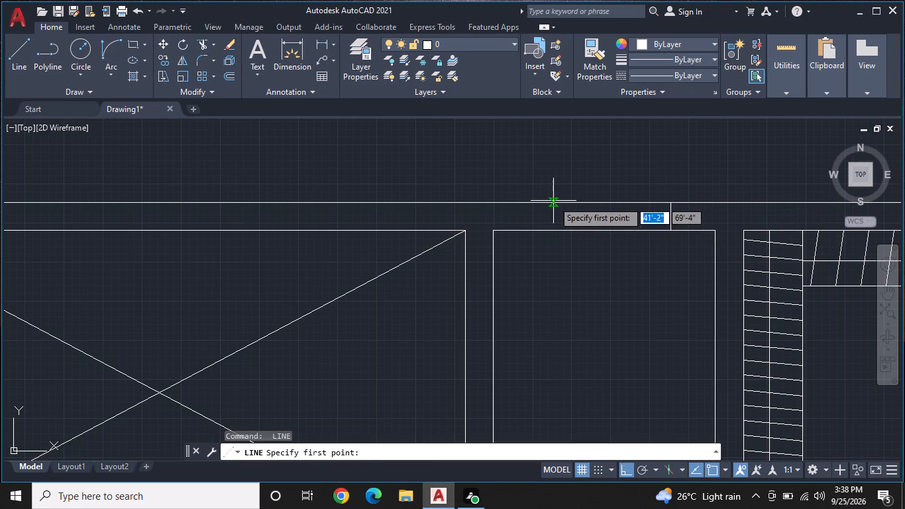
click(553, 201)
click(558, 229)
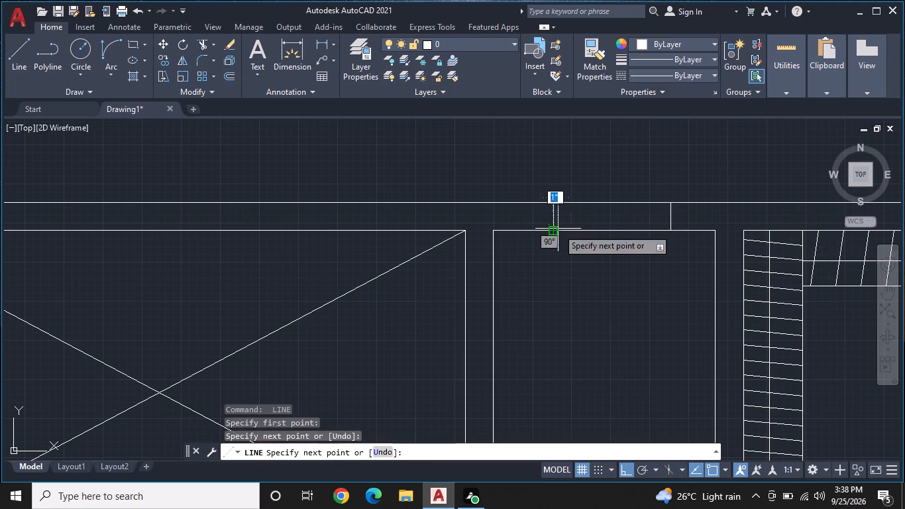
key(space)
Draw a horizontal line joining the midpoints of the two short lines in the wall above the double-door room.
key(space)
click(555, 220)
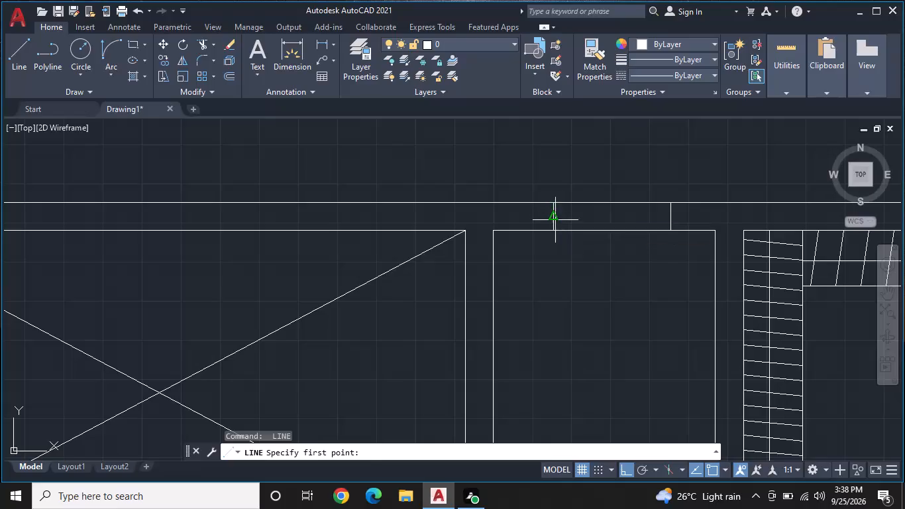
click(671, 216)
key(space)
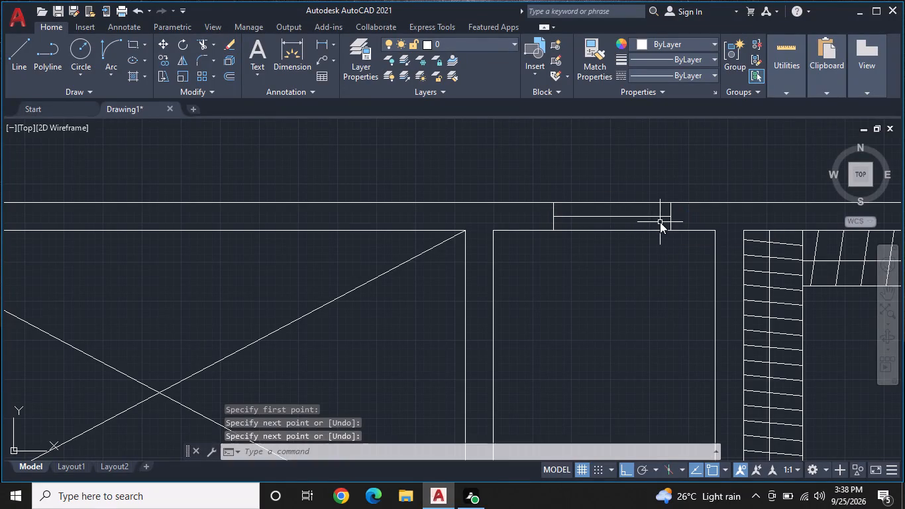
Offset the horizontal centre line of the double-door room's window by 1" to both sides.
scroll(660, 222, up, 1)
click(227, 75)
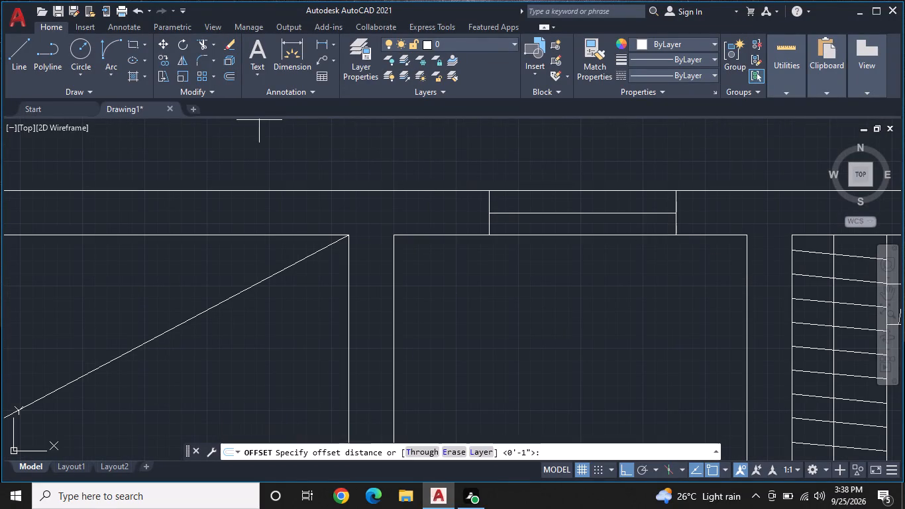
key(space)
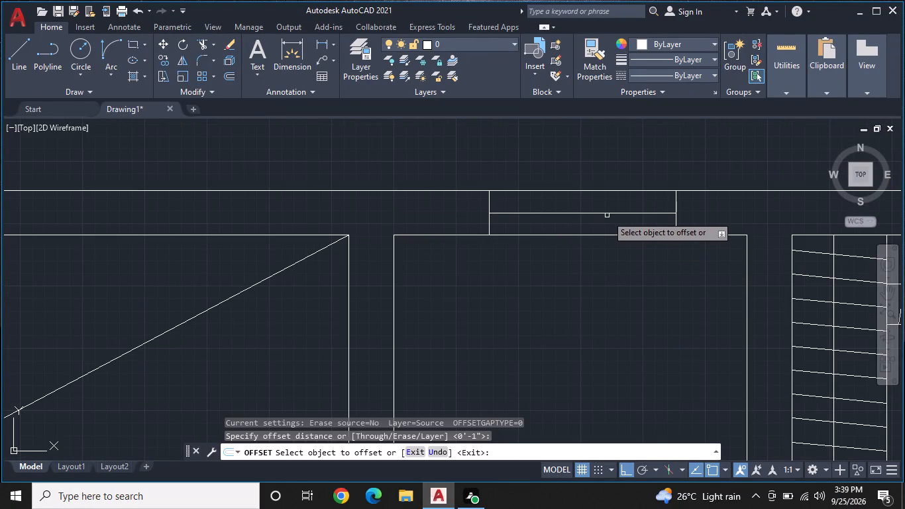
click(607, 215)
click(610, 213)
click(619, 199)
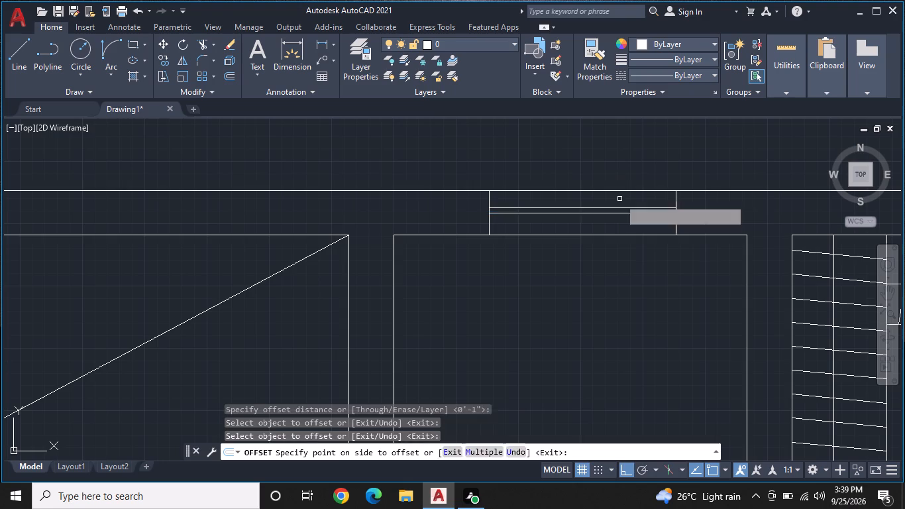
click(617, 212)
click(610, 237)
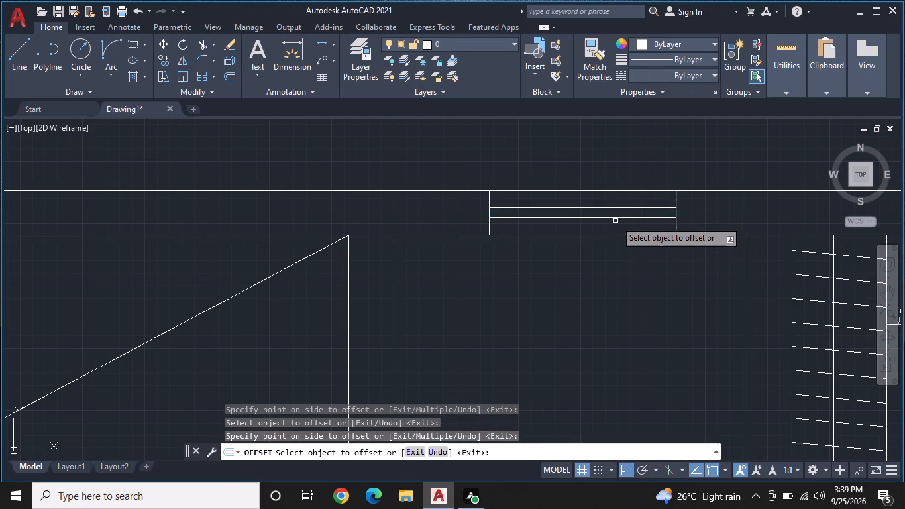
scroll(615, 219, up, 2)
key(Escape)
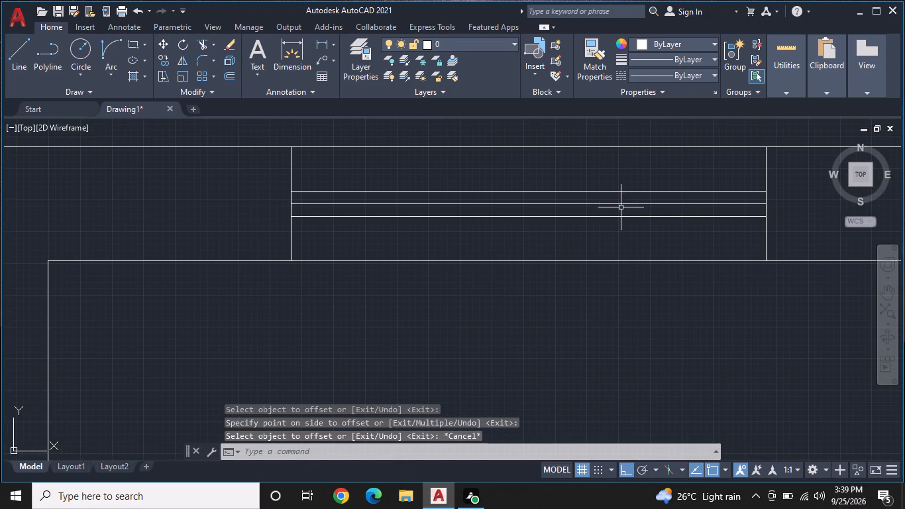
Erase the middle of the three horizontal window lines above the double-door room.
click(623, 203)
right_click(623, 203)
click(654, 244)
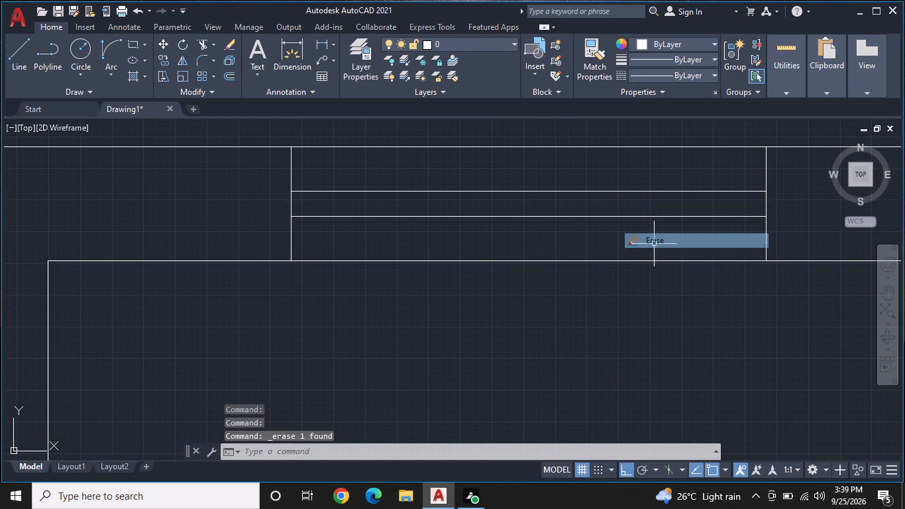
Extend the upper and lower edges of the large crossed rectangle across the gap to the narrow crossed rectangle.
scroll(648, 239, down, 3)
middle_drag(611, 233, 804, 220)
scroll(806, 220, down, 2)
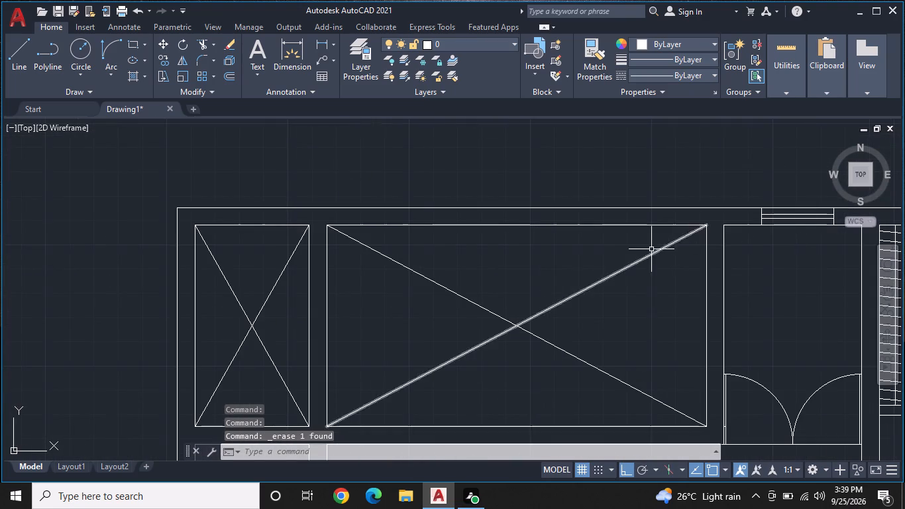
middle_drag(651, 250, 710, 214)
middle_drag(670, 243, 725, 243)
middle_drag(599, 248, 645, 247)
scroll(547, 252, up, 1)
middle_drag(551, 249, 592, 237)
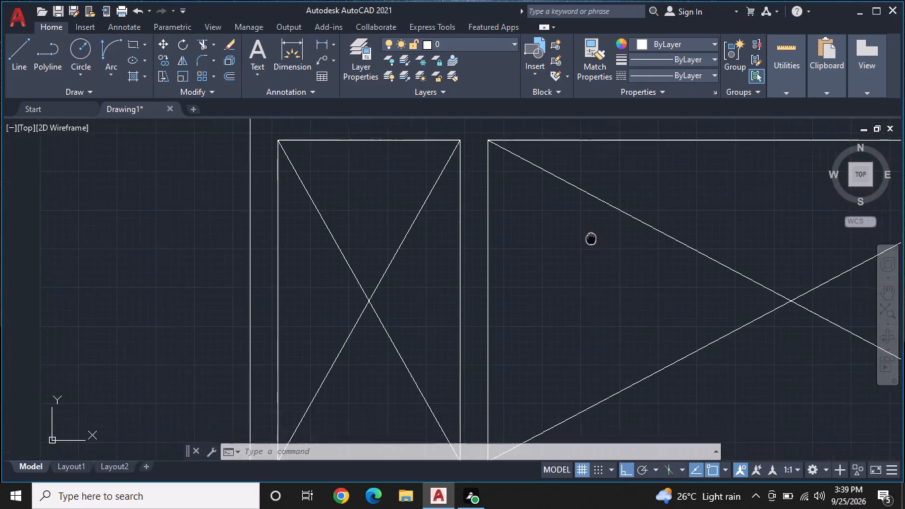
middle_drag(592, 237, 608, 236)
scroll(604, 237, down, 1)
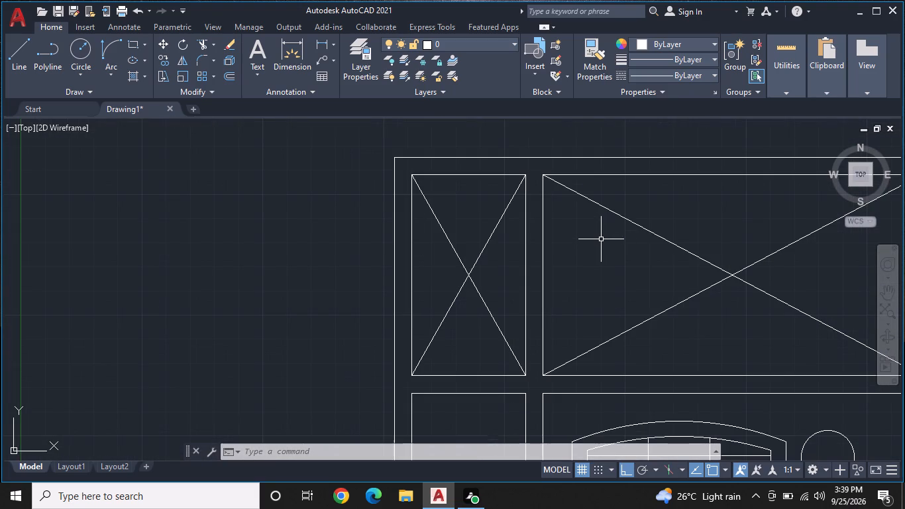
key(Escape)
text(ex)
key(space)
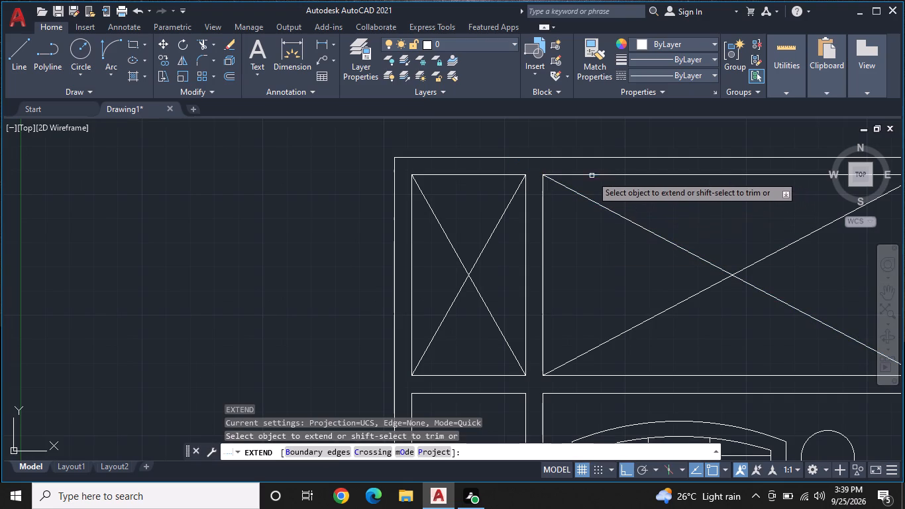
click(586, 176)
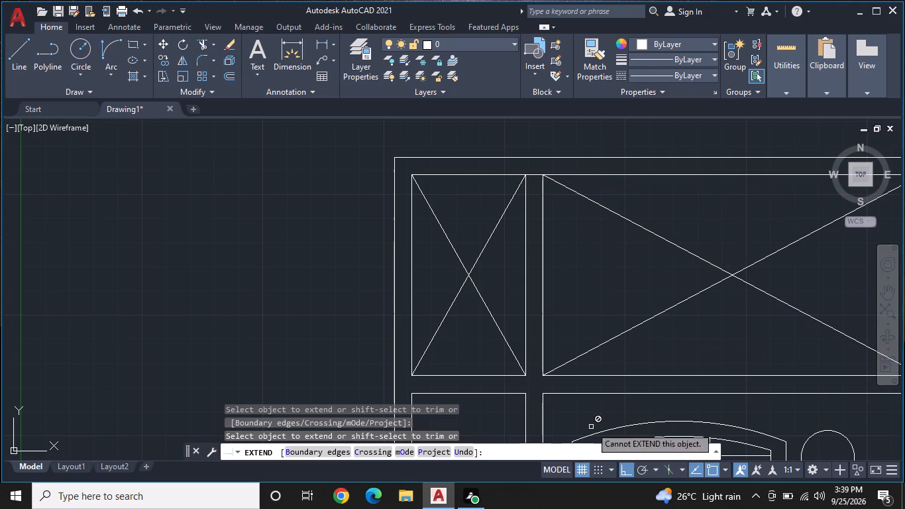
click(588, 374)
key(Escape)
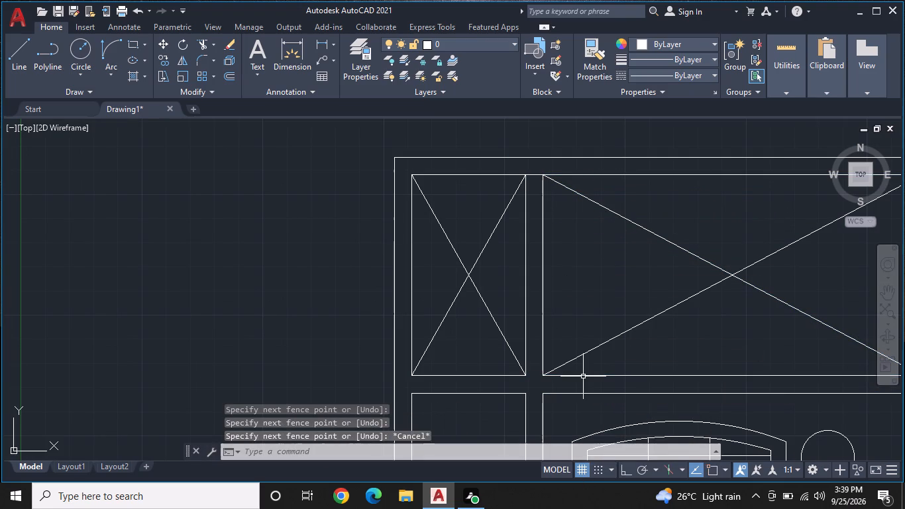
click(583, 378)
key(Escape)
key(space)
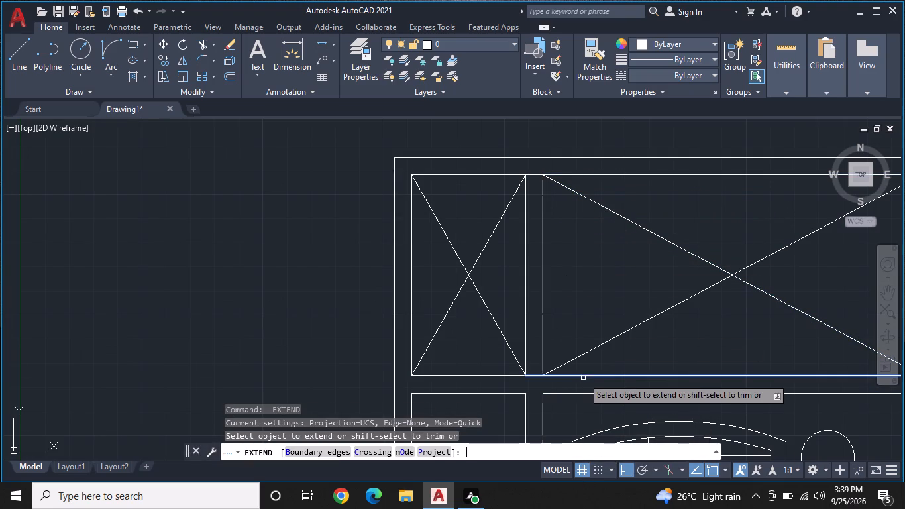
click(585, 376)
scroll(591, 373, down, 1)
key(Escape)
Draw a vertical line down the middle of the gap between the two crossed rectangles, from upper to lower edge.
middle_drag(612, 366, 689, 369)
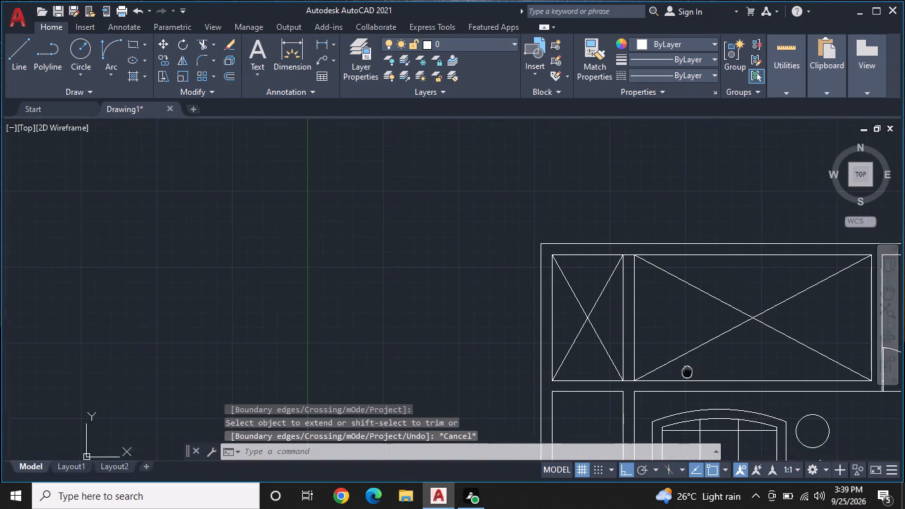
middle_drag(689, 369, 690, 369)
scroll(608, 325, up, 1)
text(l)
key(space)
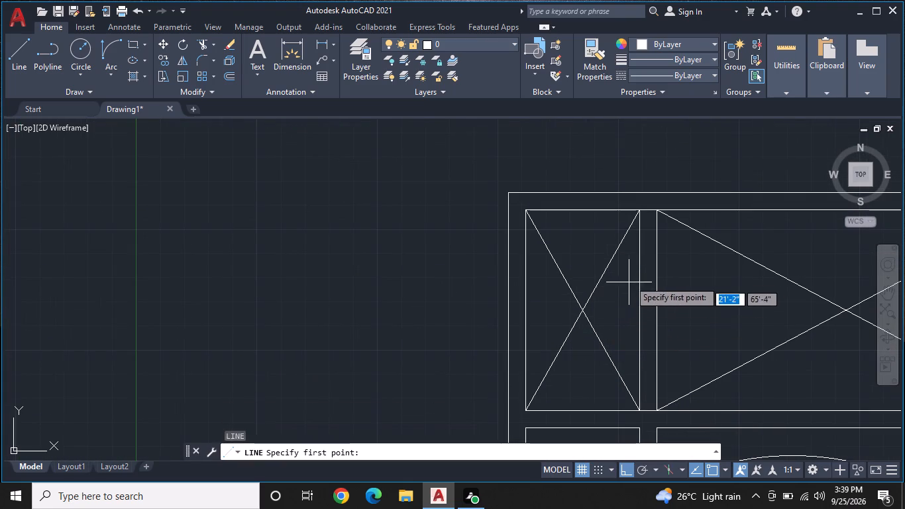
scroll(633, 272, up, 1)
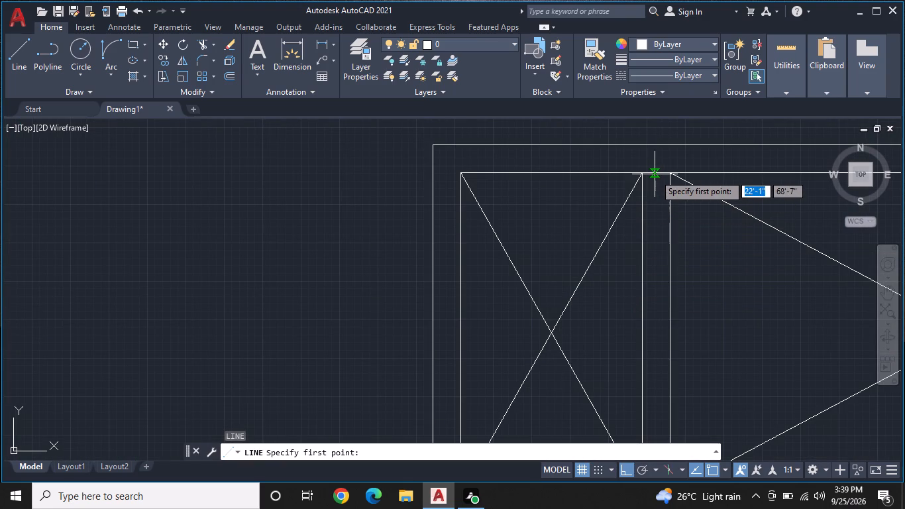
scroll(655, 174, up, 2)
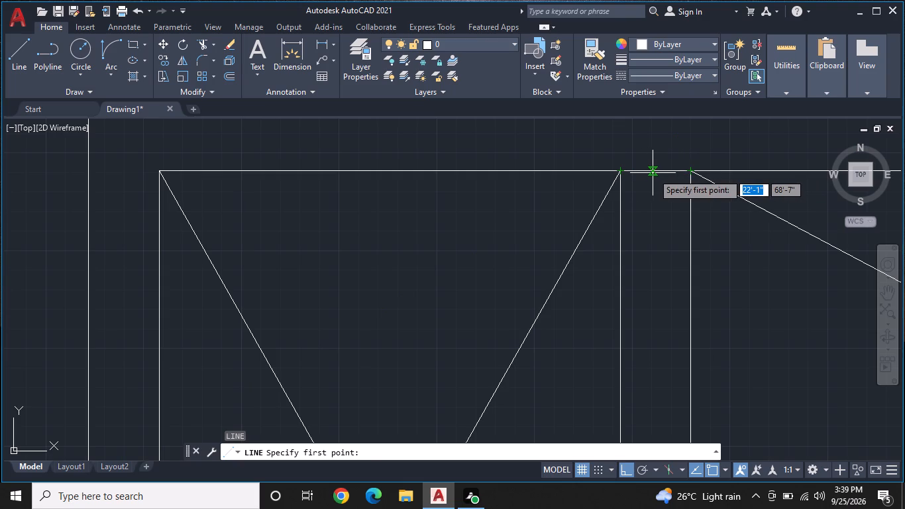
click(655, 172)
scroll(654, 248, down, 1)
middle_drag(649, 262, 682, 194)
scroll(684, 190, down, 2)
middle_drag(666, 331, 681, 258)
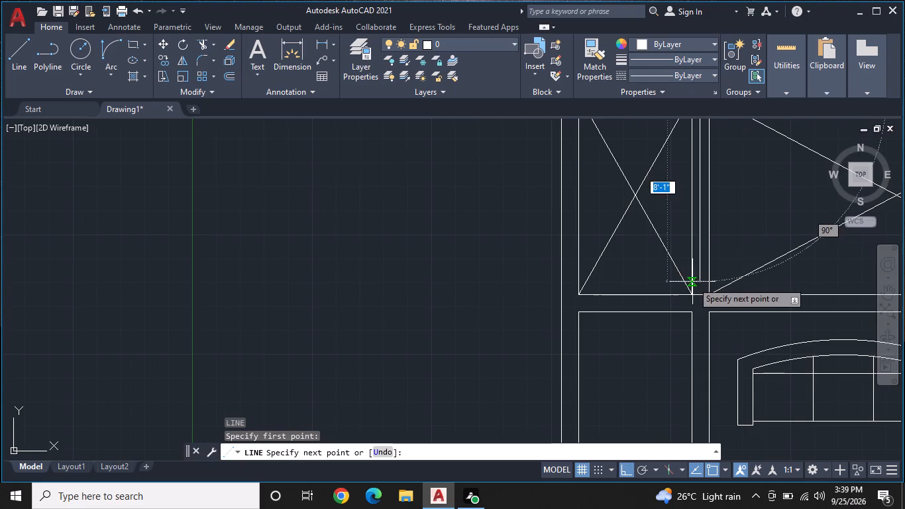
scroll(692, 282, up, 1)
click(703, 304)
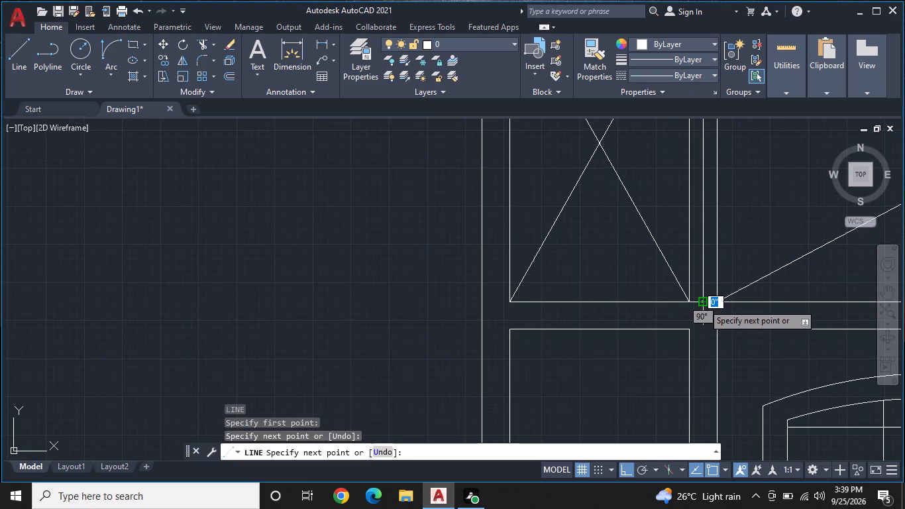
key(Escape)
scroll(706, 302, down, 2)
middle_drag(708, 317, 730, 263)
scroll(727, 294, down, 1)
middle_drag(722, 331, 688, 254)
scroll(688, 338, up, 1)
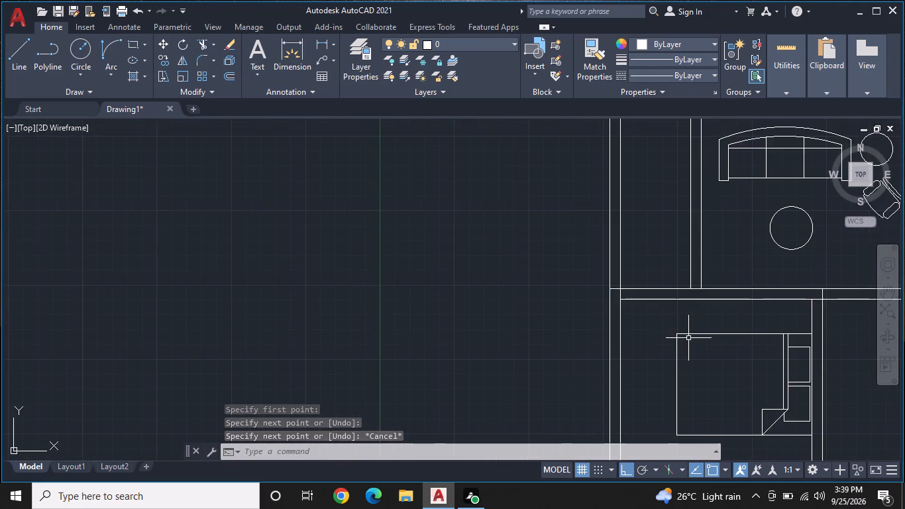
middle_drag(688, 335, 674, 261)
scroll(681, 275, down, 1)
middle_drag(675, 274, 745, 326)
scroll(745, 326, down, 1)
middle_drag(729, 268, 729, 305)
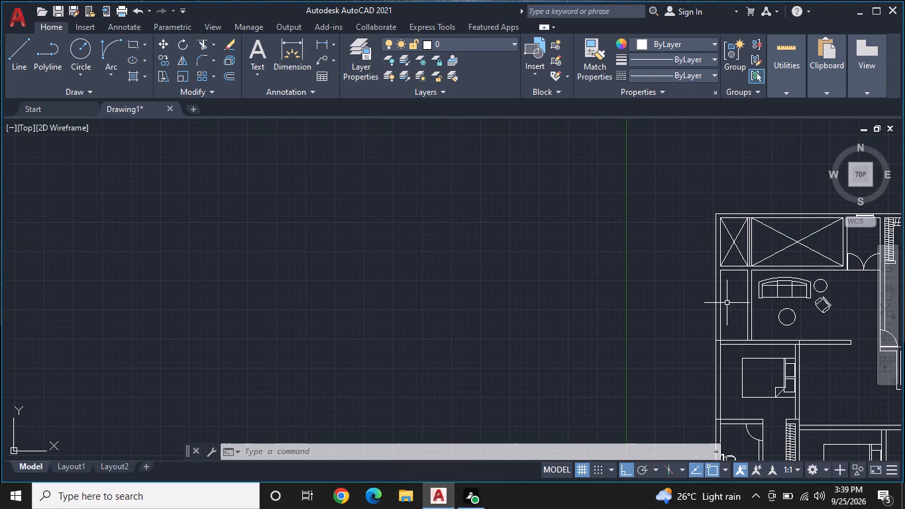
Extend the upper edge of the narrow room beside the sofa to the outer wall and across the double-line partition.
scroll(725, 301, up, 2)
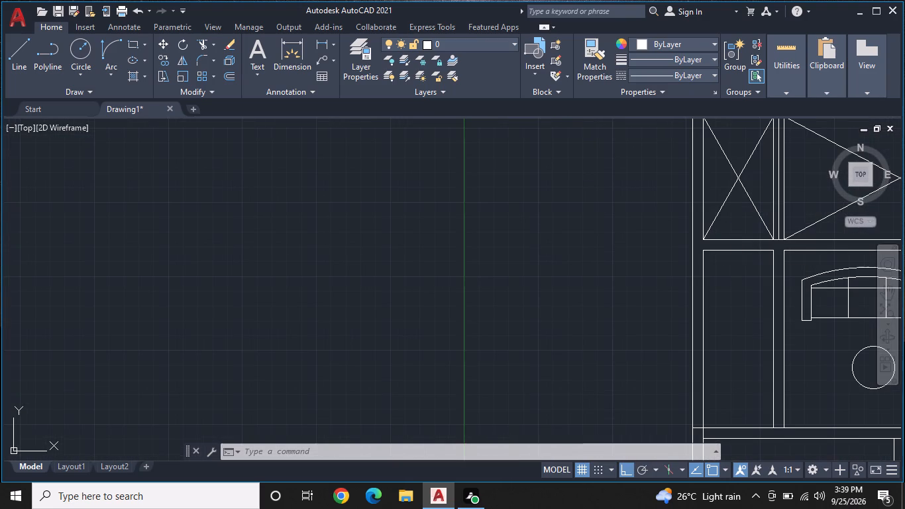
key(Escape)
key(r)
key(Escape)
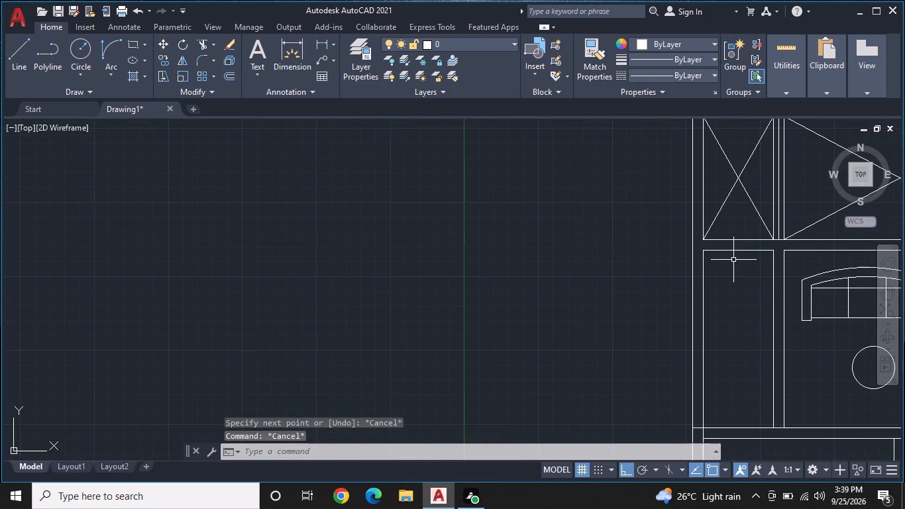
key(Escape)
text(ex)
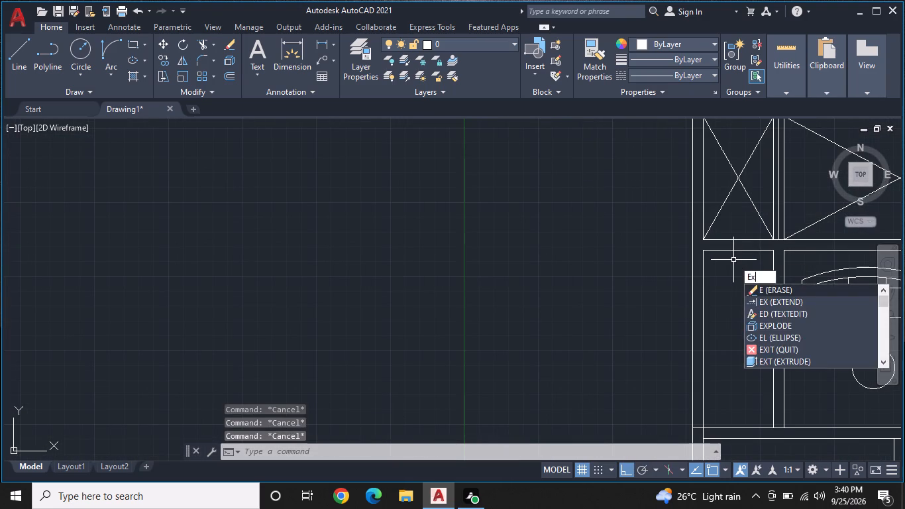
key(space)
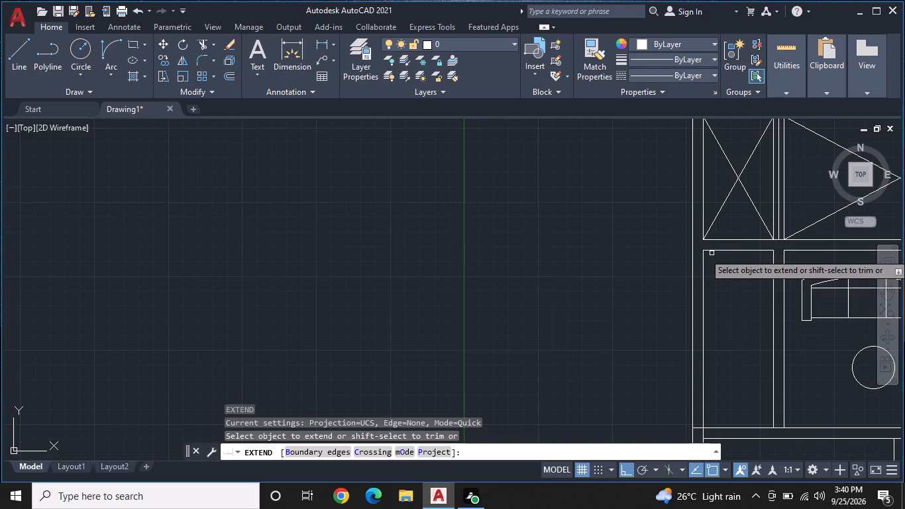
click(712, 251)
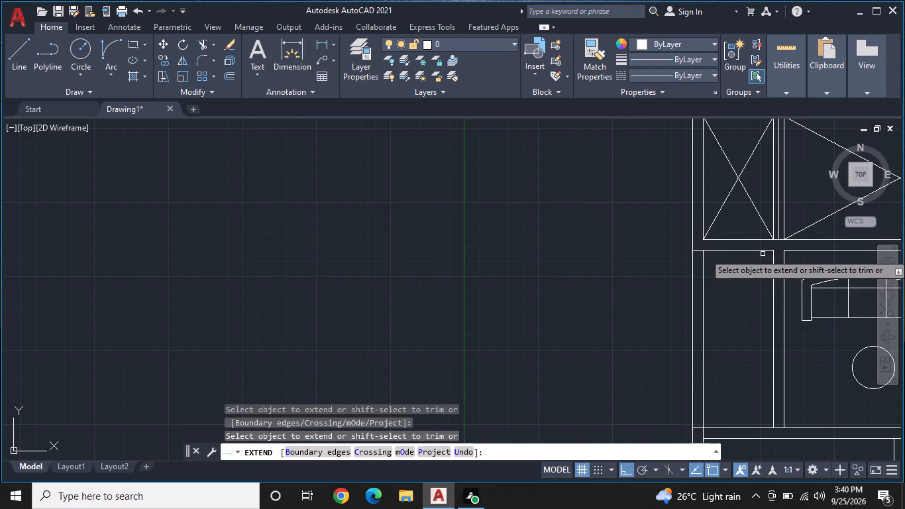
click(767, 251)
middle_drag(737, 303, 737, 300)
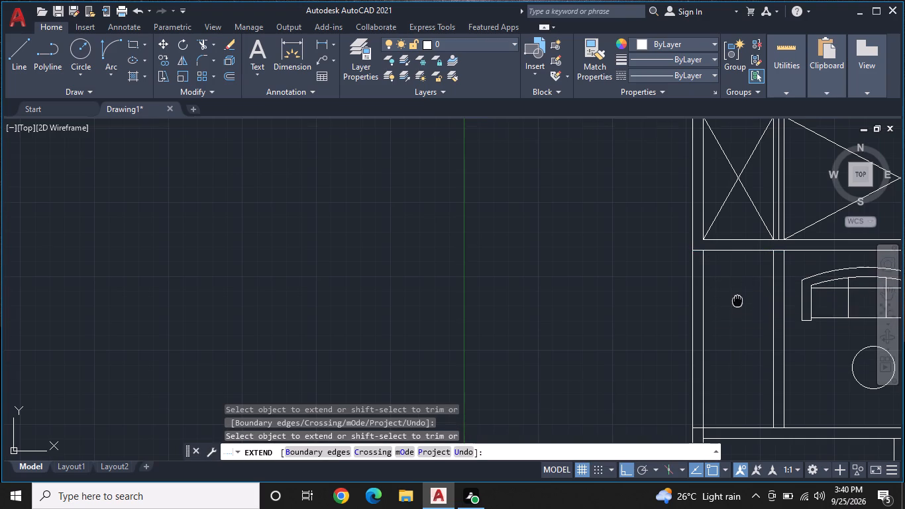
middle_drag(737, 300, 760, 246)
middle_click(760, 270)
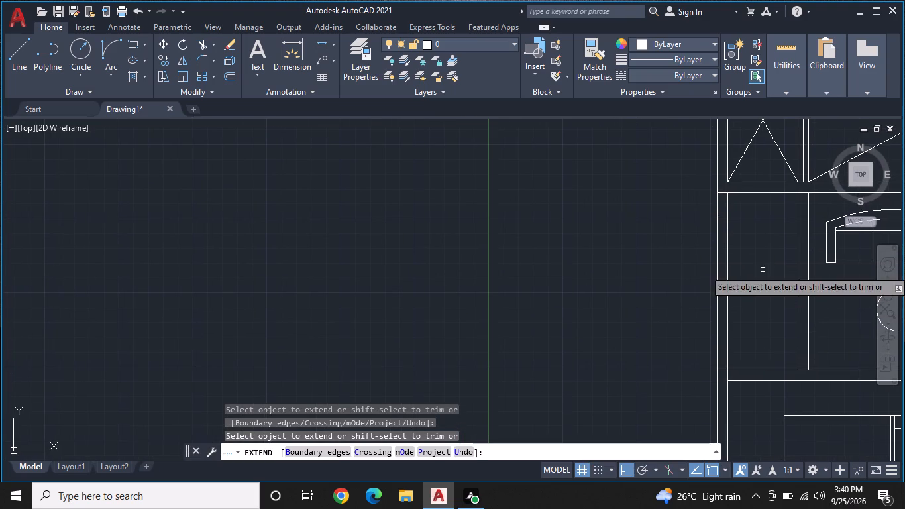
key(Escape)
key(space)
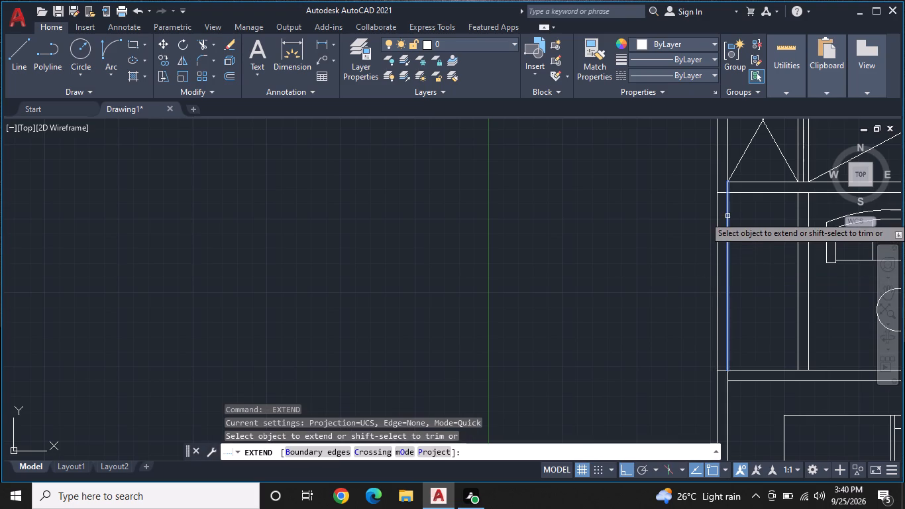
key(Escape)
Draw a vertical line down the middle of the outer wall along the narrow room, from its upper line to its lower line.
text(l)
key(space)
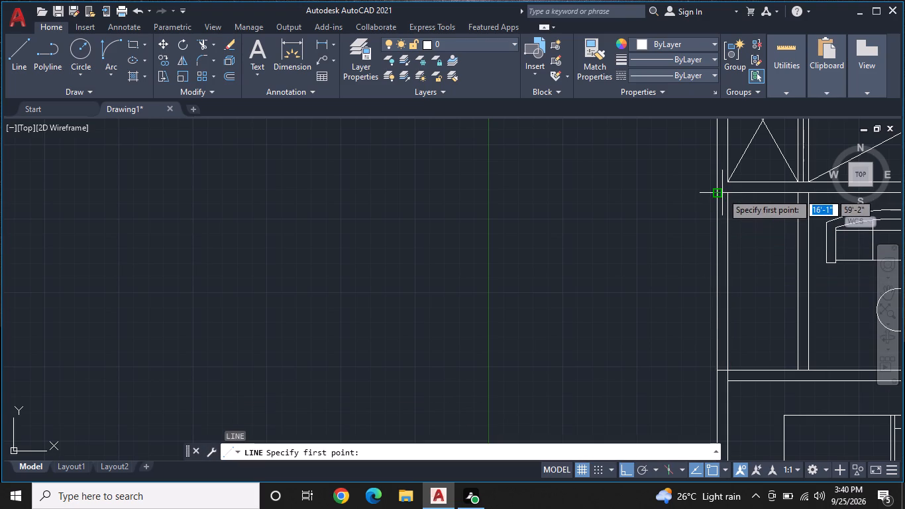
scroll(722, 193, up, 2)
click(722, 193)
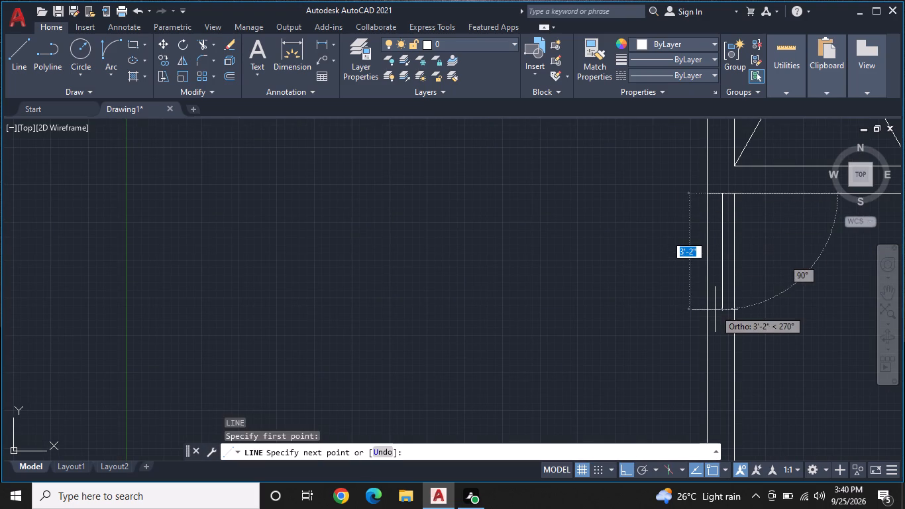
middle_drag(714, 312, 723, 196)
middle_drag(719, 359, 750, 221)
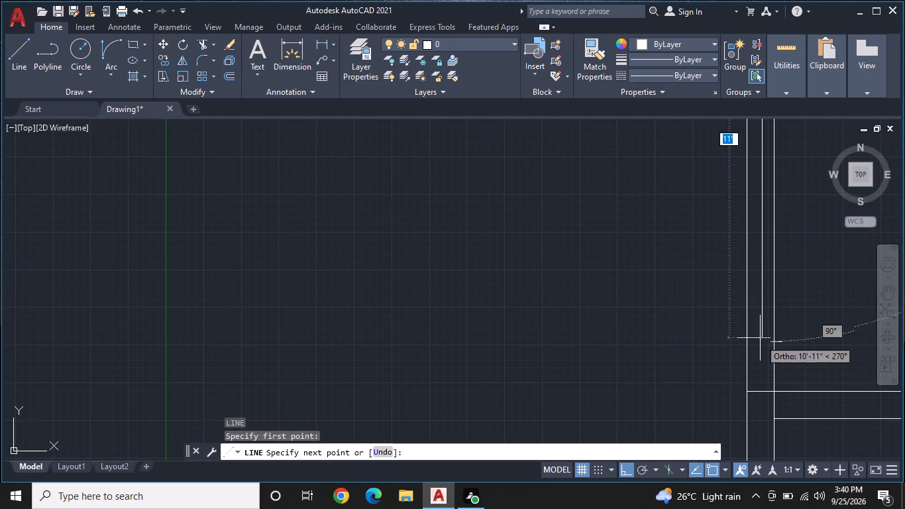
click(759, 392)
key(Escape)
Examine the outer wall from the bedroom with the double bed back up to the crossed rectangles.
scroll(767, 382, down, 1)
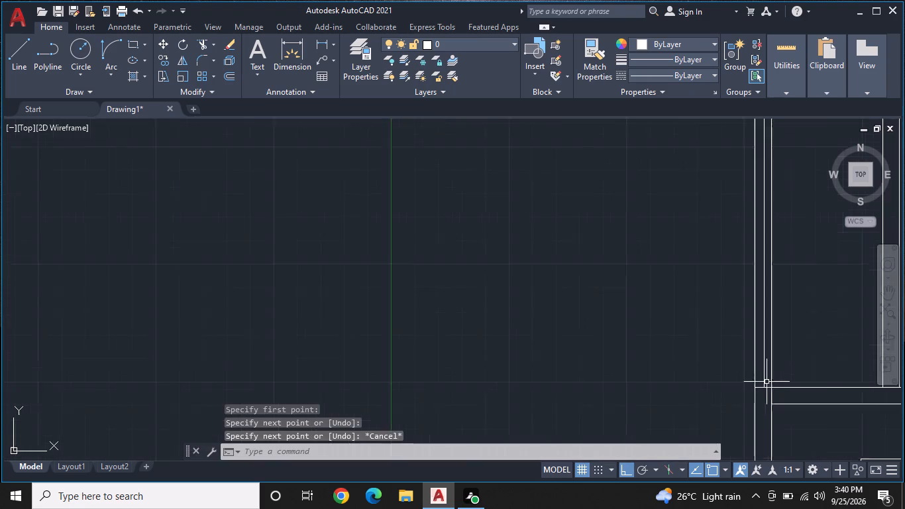
scroll(767, 382, down, 1)
middle_drag(777, 402, 641, 336)
middle_drag(697, 379, 715, 307)
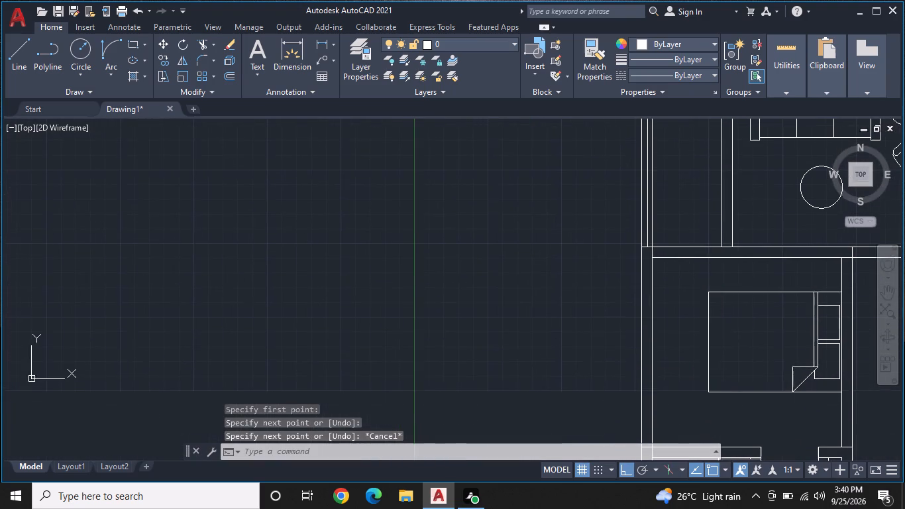
middle_drag(726, 368, 736, 304)
scroll(736, 304, down, 1)
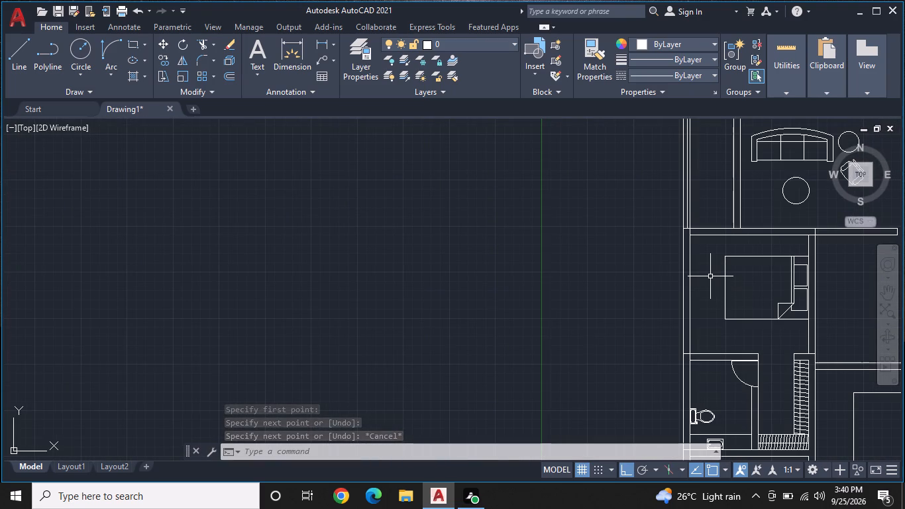
scroll(710, 276, up, 1)
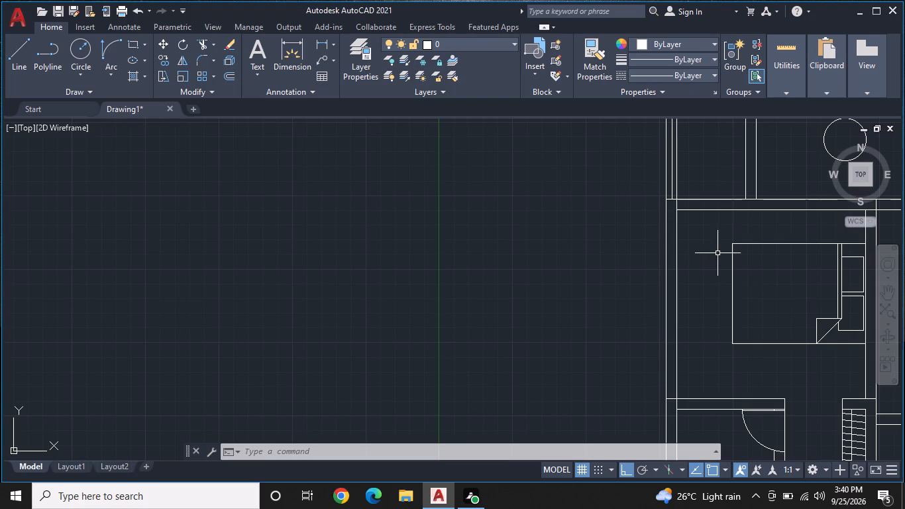
middle_drag(718, 253, 704, 270)
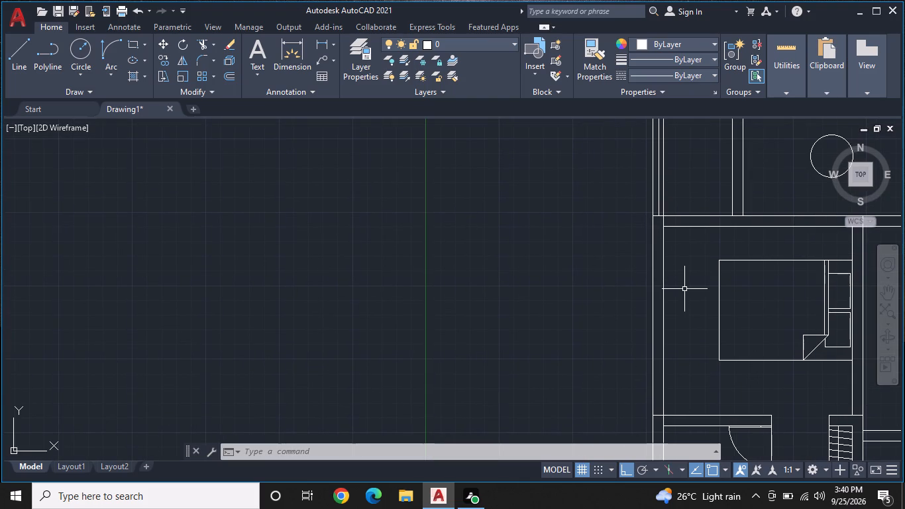
middle_drag(715, 247, 678, 303)
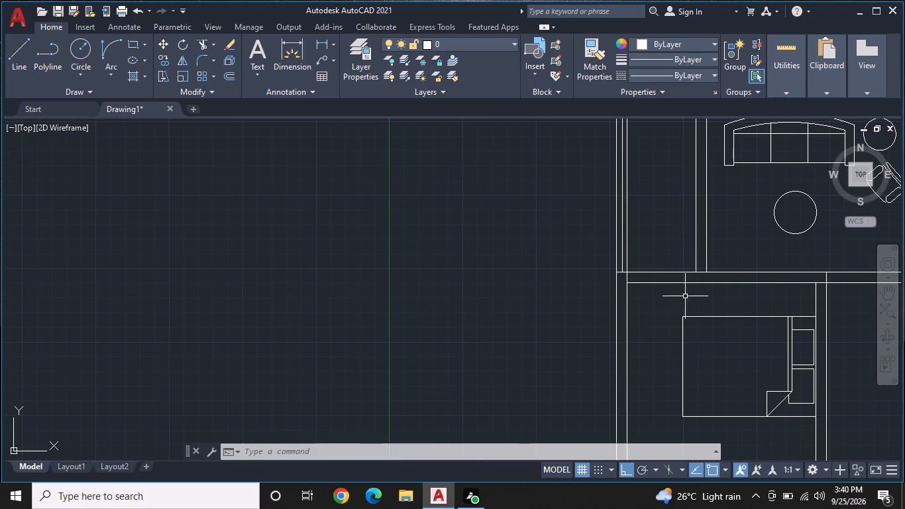
middle_drag(705, 268, 673, 331)
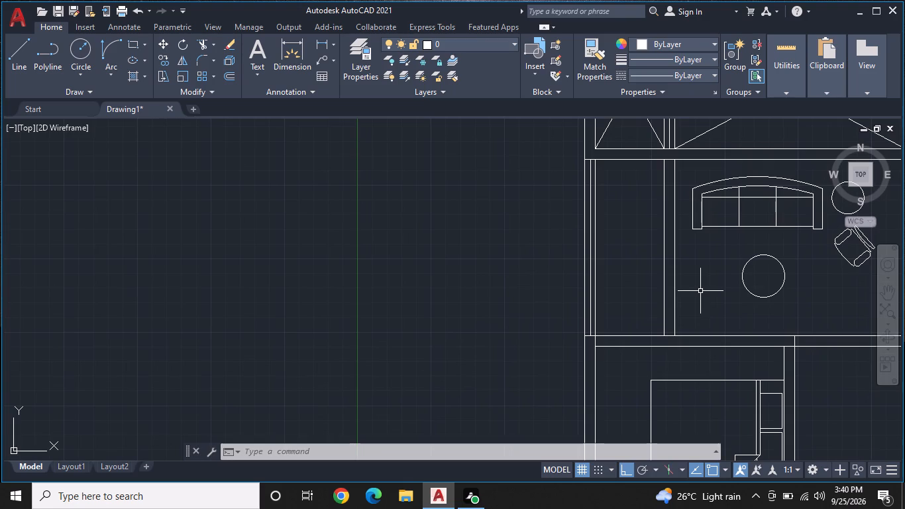
scroll(700, 291, down, 1)
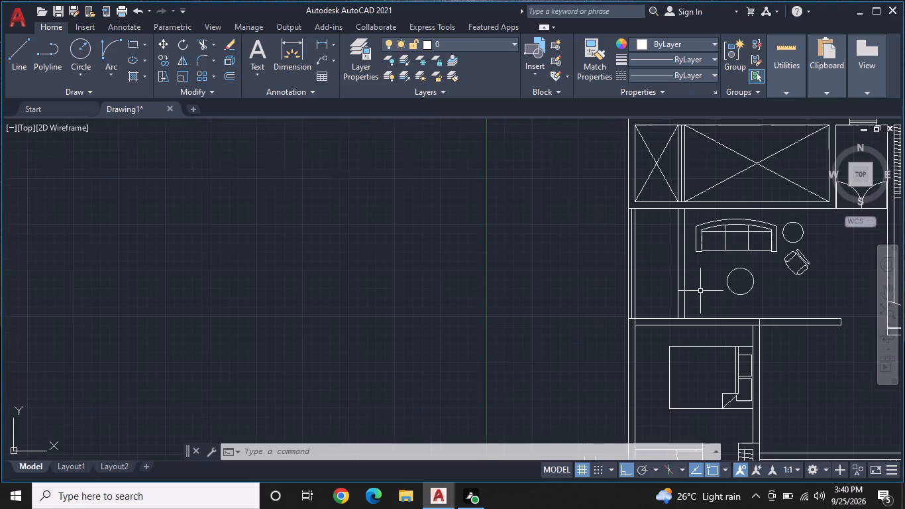
middle_drag(704, 272, 705, 392)
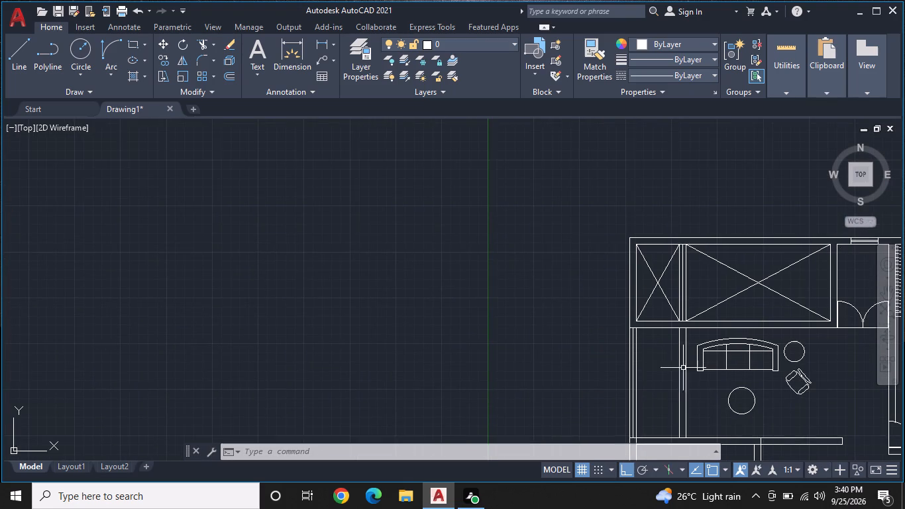
Trim away the narrow crossed rectangle's edge that runs along the inside of the outer wall.
scroll(657, 345, up, 1)
middle_drag(669, 314, 659, 356)
text(tr)
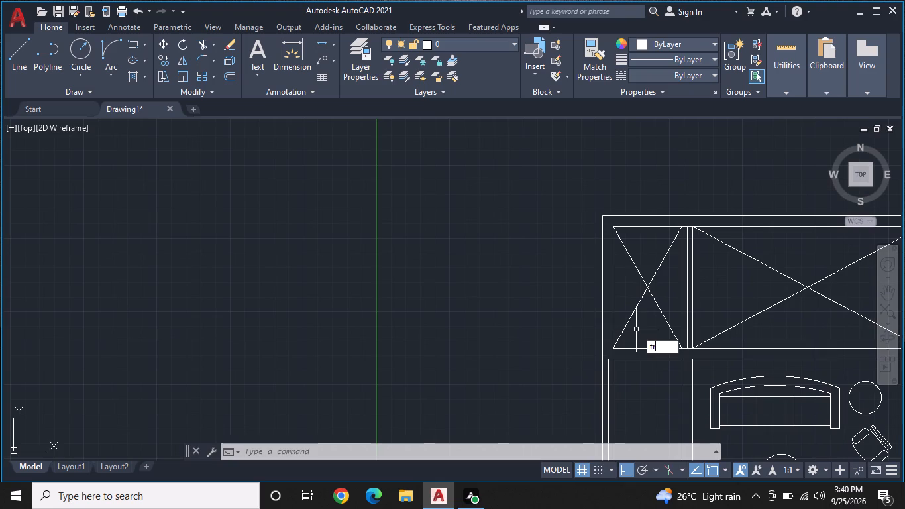
key(space)
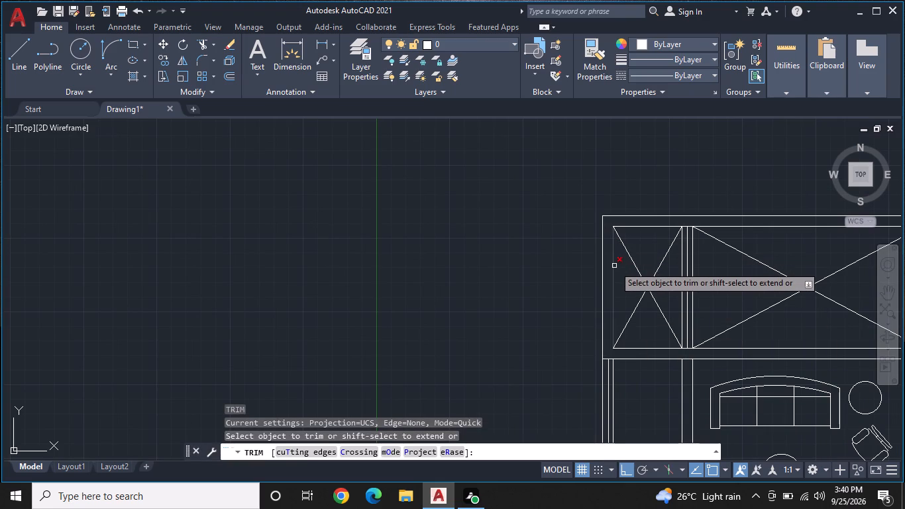
click(614, 266)
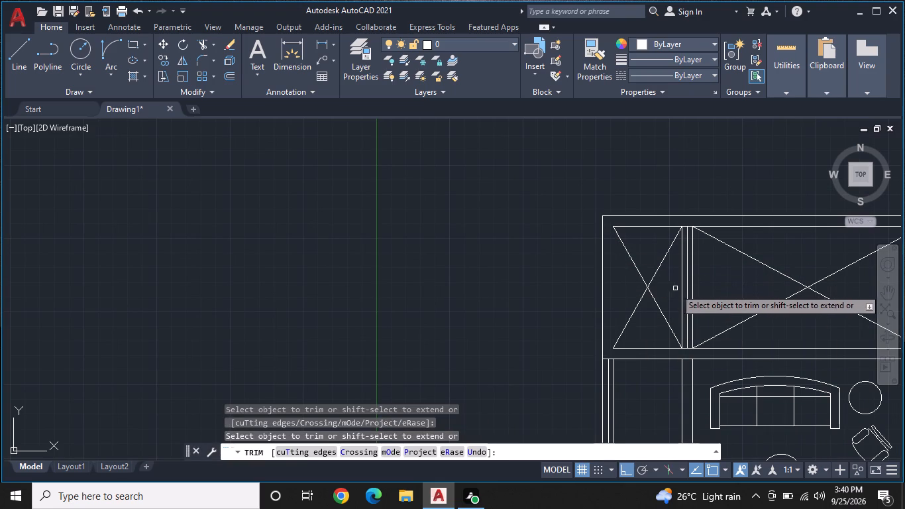
key(Escape)
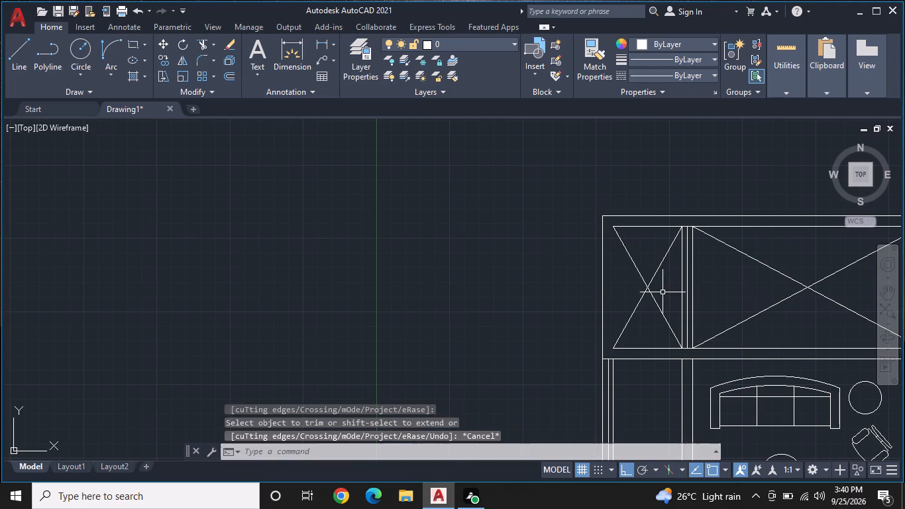
Extend the upper and lower edges of the narrow crossed rectangle to the outer wall line.
text(ex)
key(space)
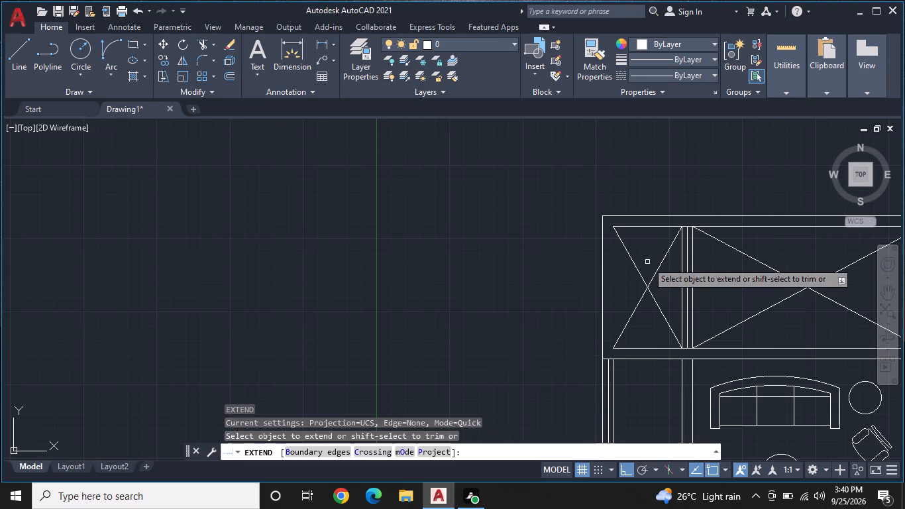
click(639, 227)
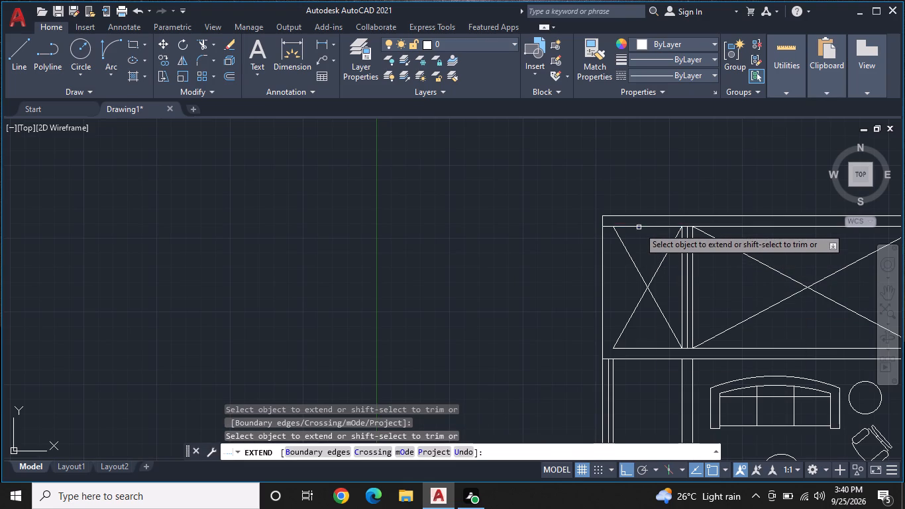
key(grave)
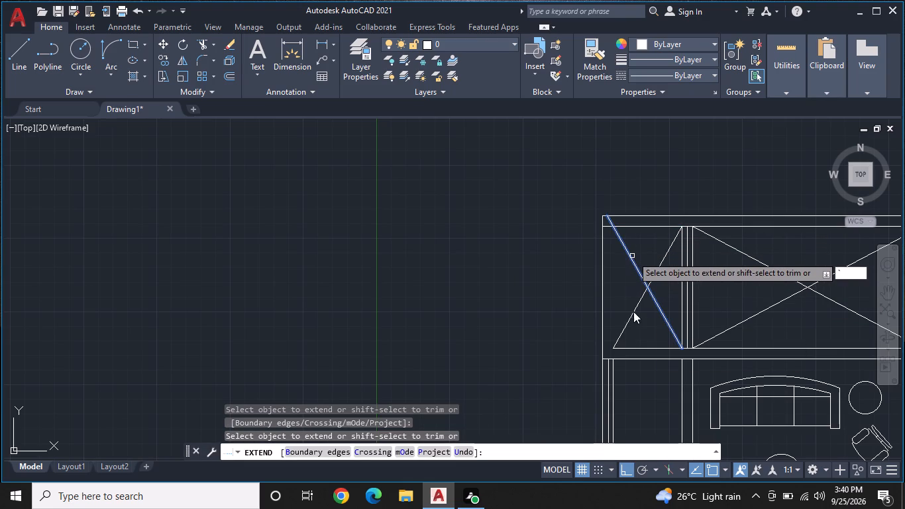
key(space)
click(629, 348)
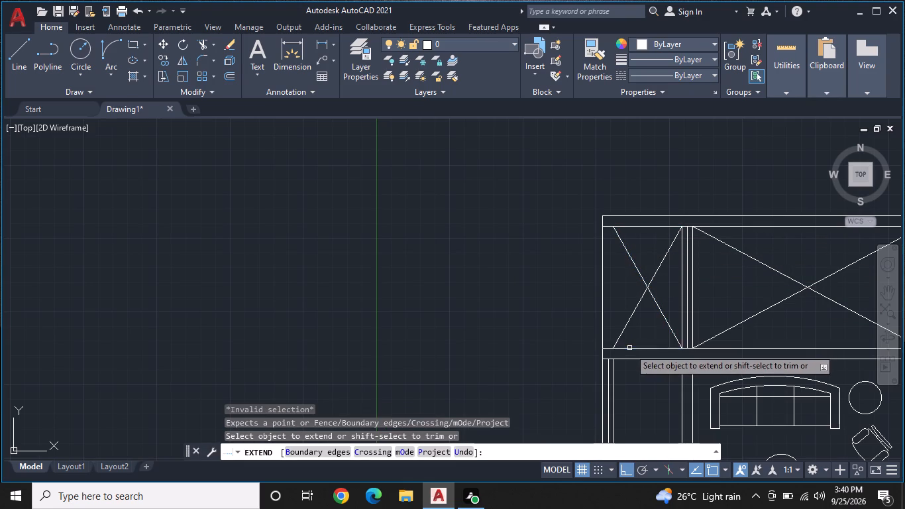
key(grave)
key(r)
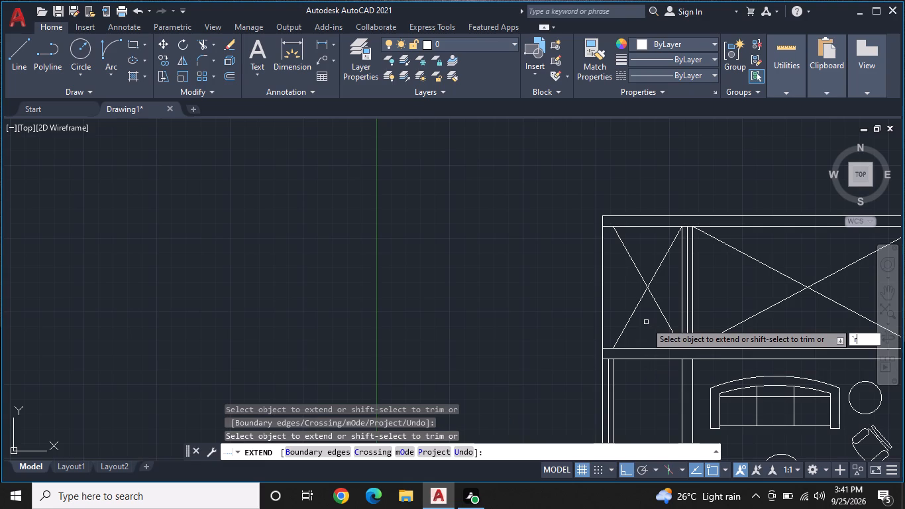
key(Escape)
Trim away both diagonals of the narrow crossed rectangle.
key(t)
text(r)
key(space)
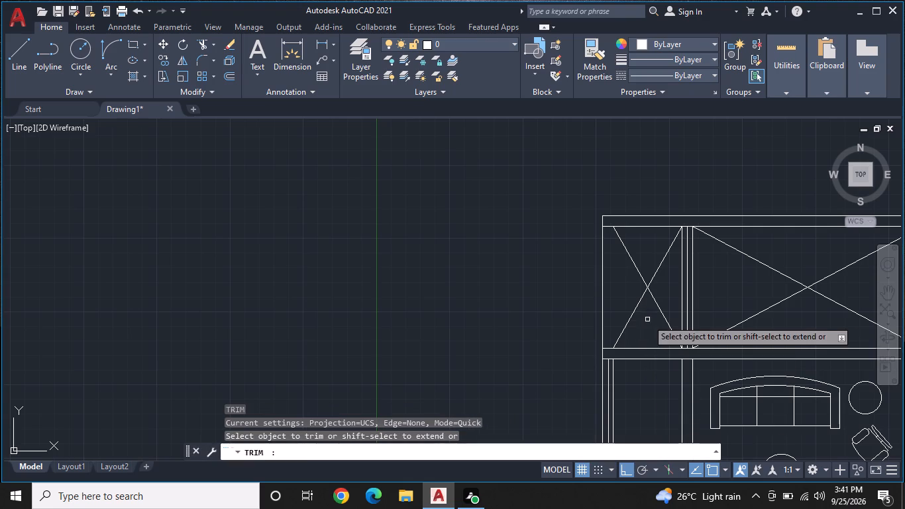
click(663, 312)
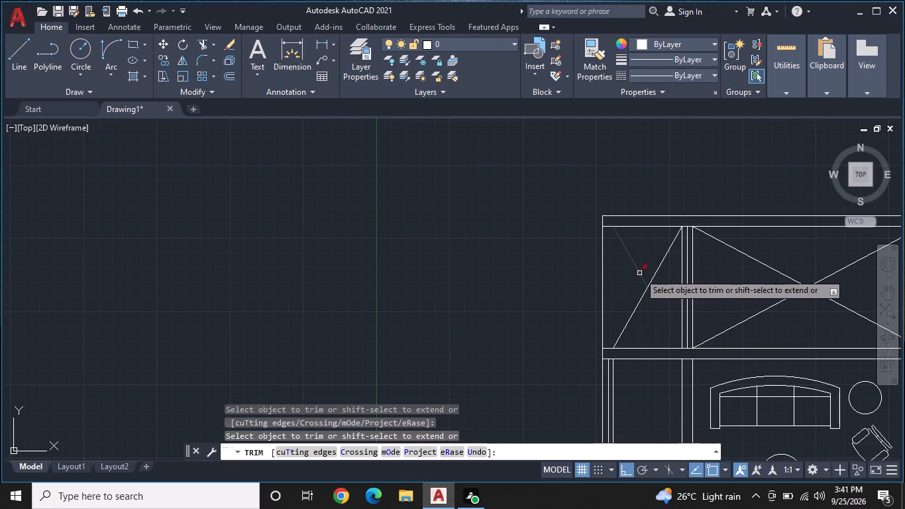
click(639, 273)
click(649, 290)
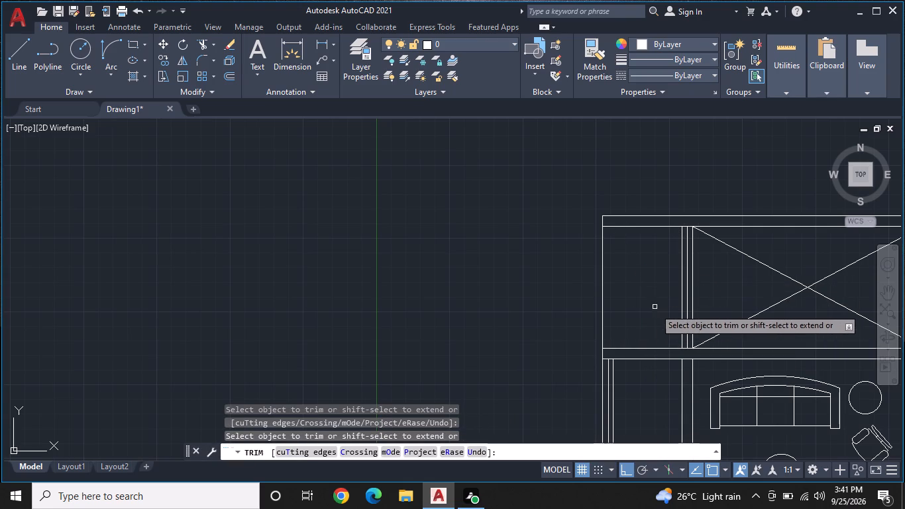
middle_drag(655, 308, 608, 300)
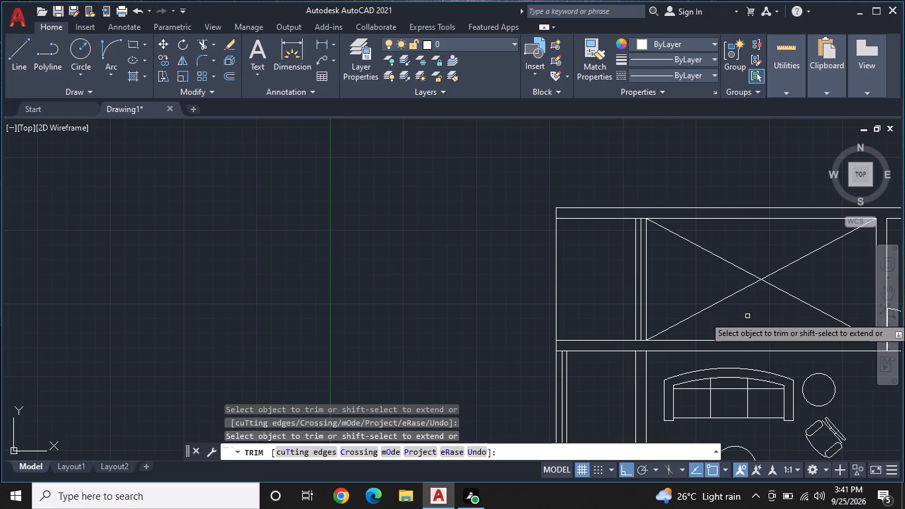
key(Escape)
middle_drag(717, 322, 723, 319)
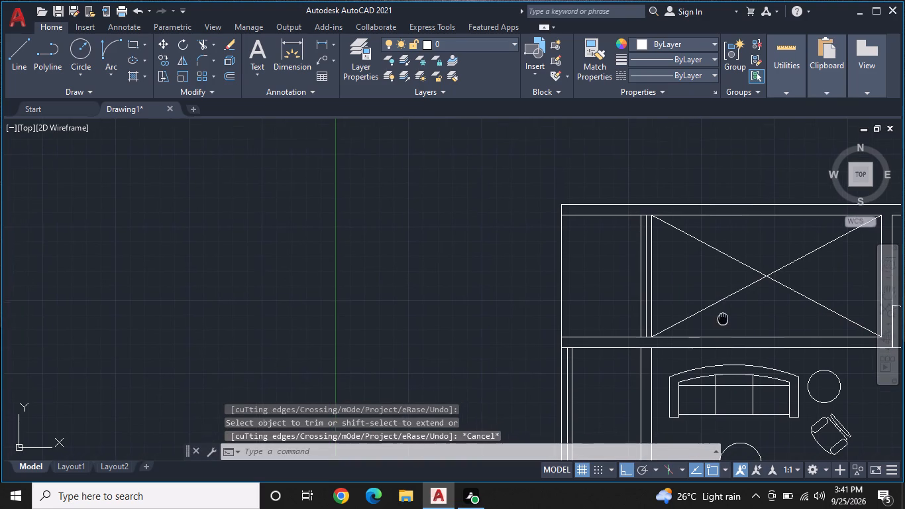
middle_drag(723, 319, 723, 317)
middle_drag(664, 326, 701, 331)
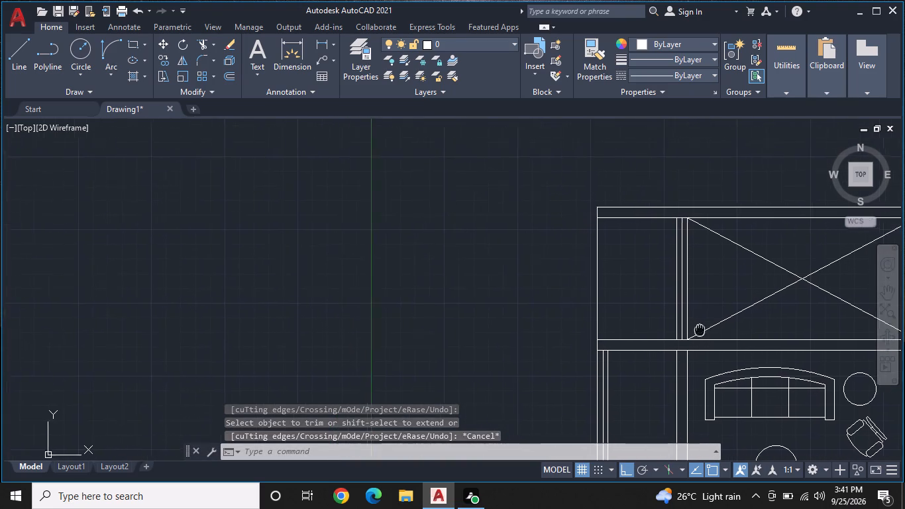
Draw two crossing diagonal lines corner to corner in the narrow rectangle, between the outer wall line and the narrow wall strip.
middle_drag(701, 331, 710, 333)
scroll(688, 331, up, 1)
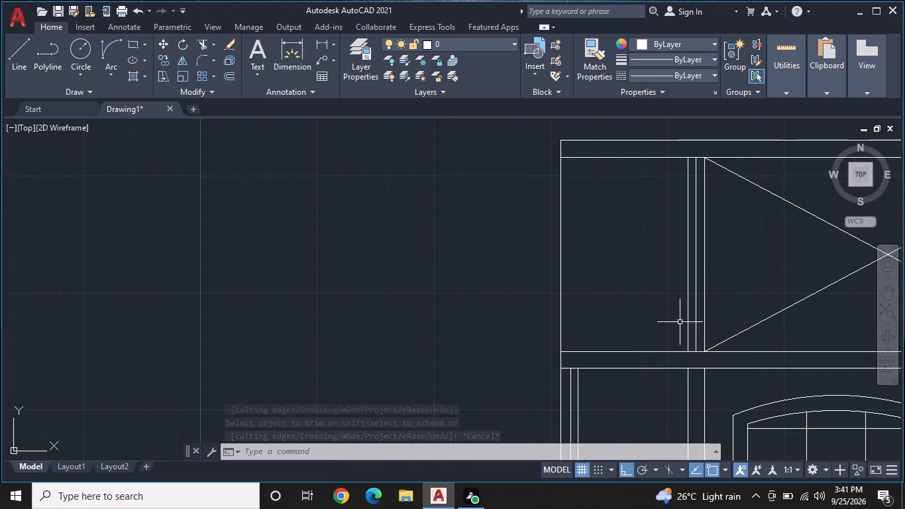
text(l)
key(space)
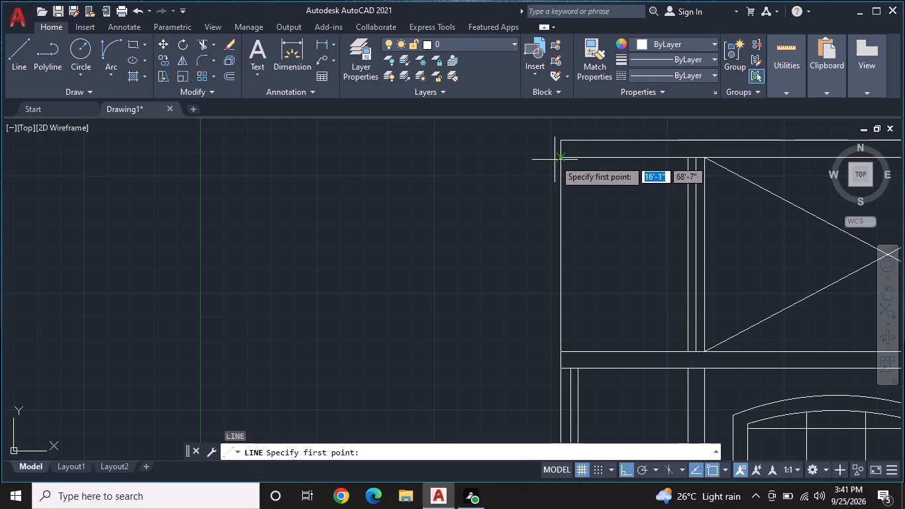
click(564, 160)
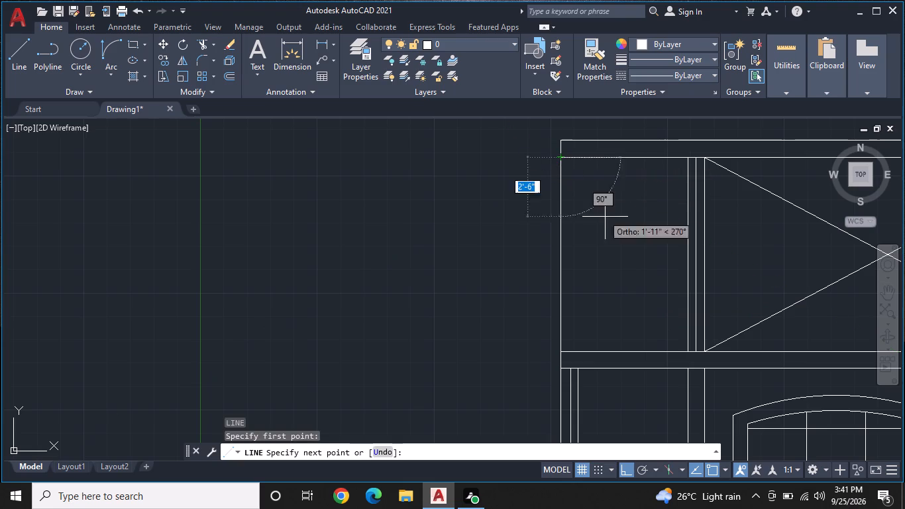
click(684, 351)
key(space)
key(space)
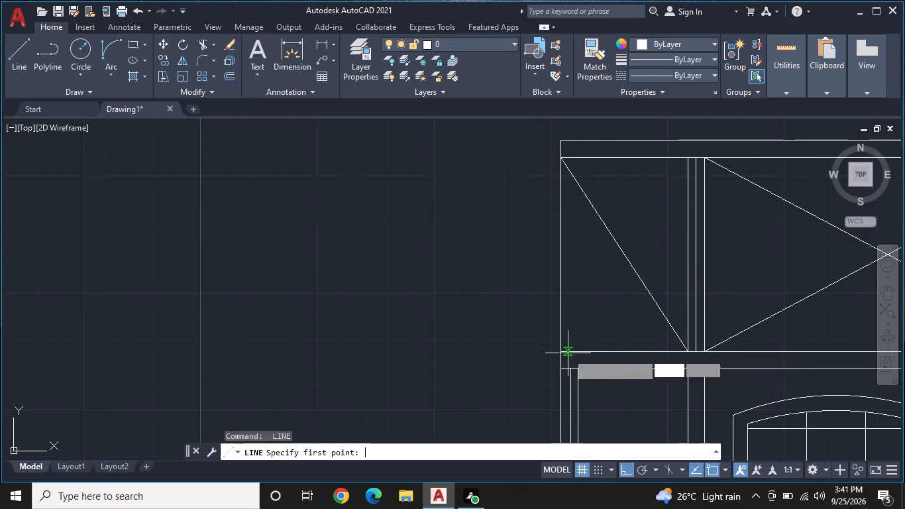
click(561, 355)
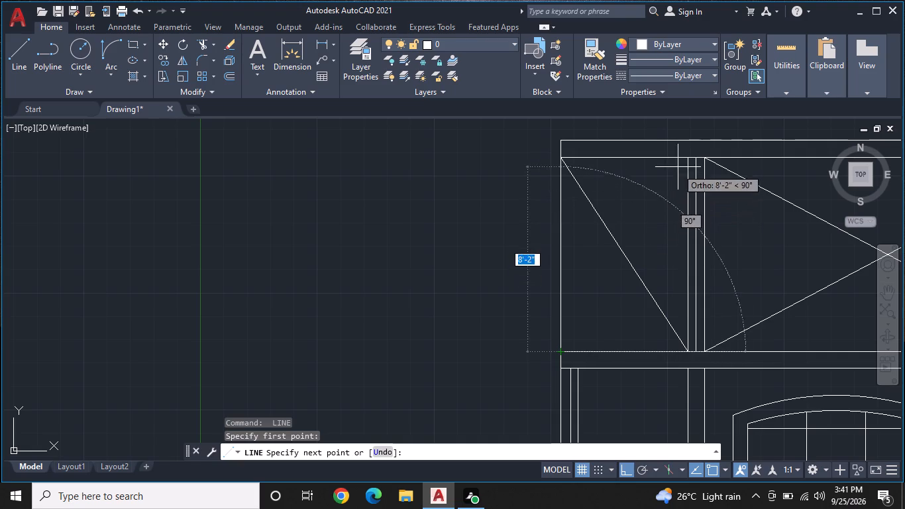
click(684, 161)
key(Escape)
Draw two short lines across the outer wall beside the double bed to mark the upper and lower ends of a window.
scroll(671, 223, down, 2)
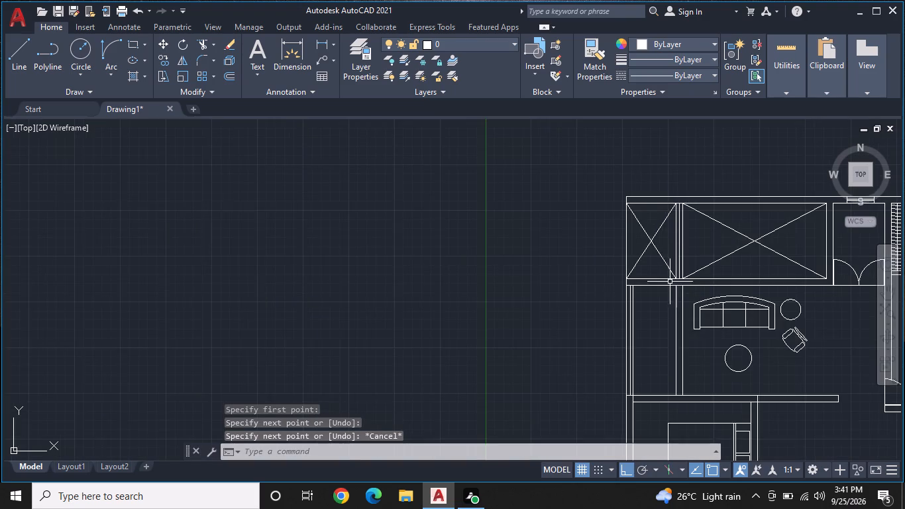
middle_drag(673, 302, 567, 237)
middle_drag(621, 276, 667, 199)
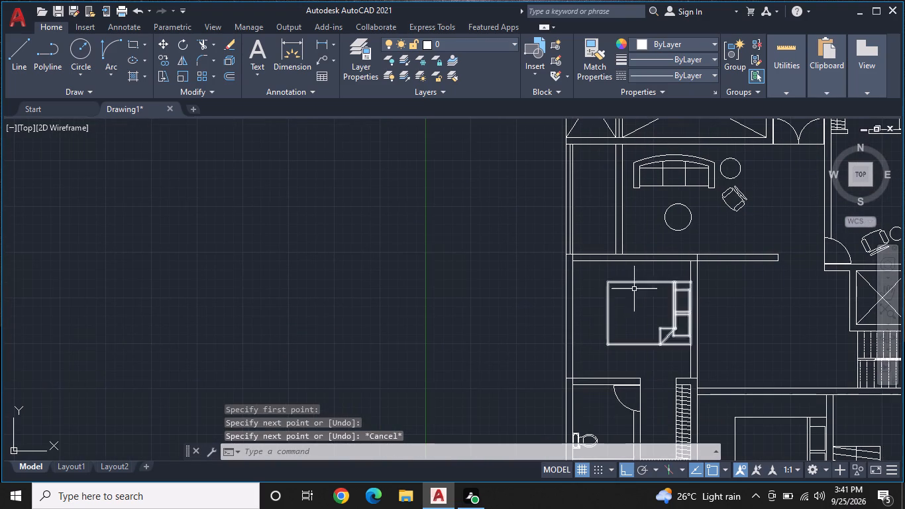
middle_drag(620, 299, 676, 278)
scroll(598, 276, up, 1)
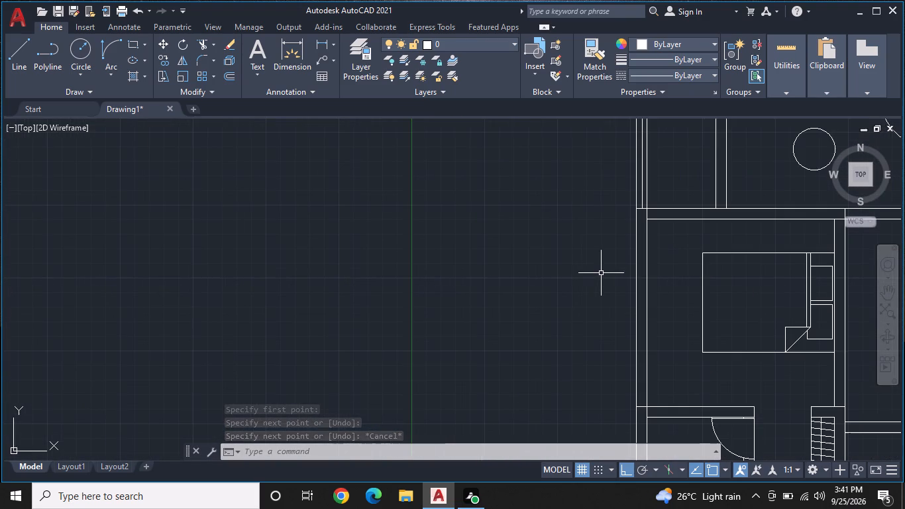
text(l)
key(space)
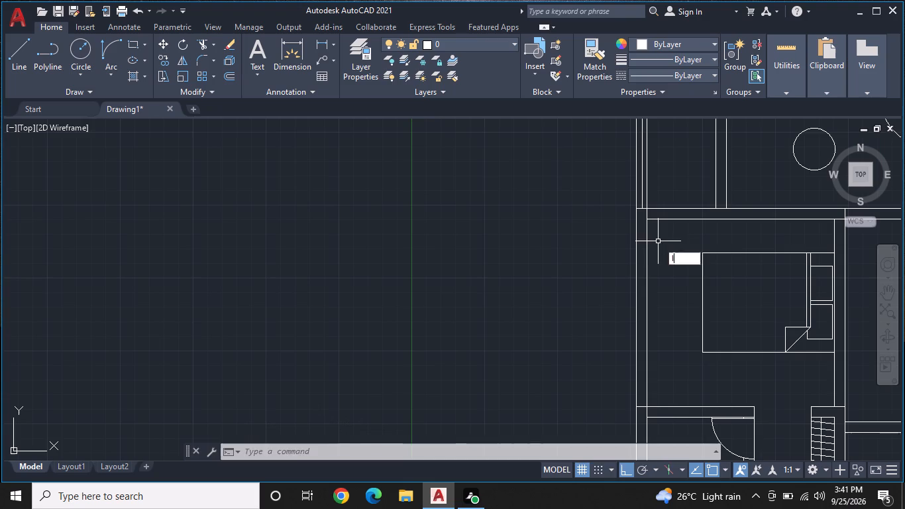
click(645, 247)
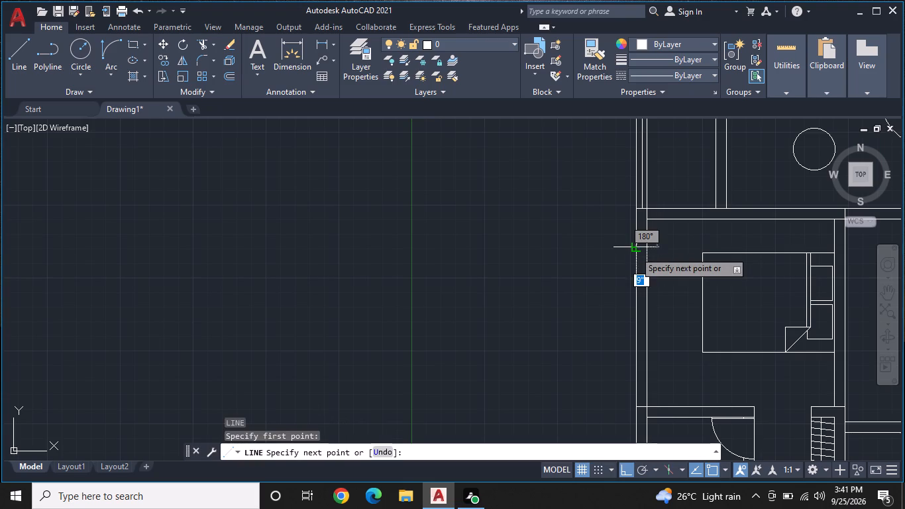
click(635, 251)
key(space)
key(space)
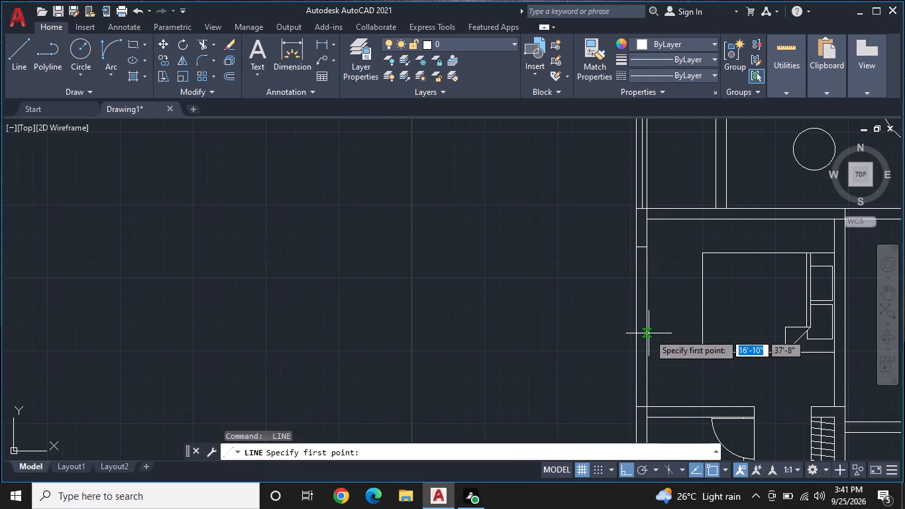
click(646, 313)
click(633, 314)
key(space)
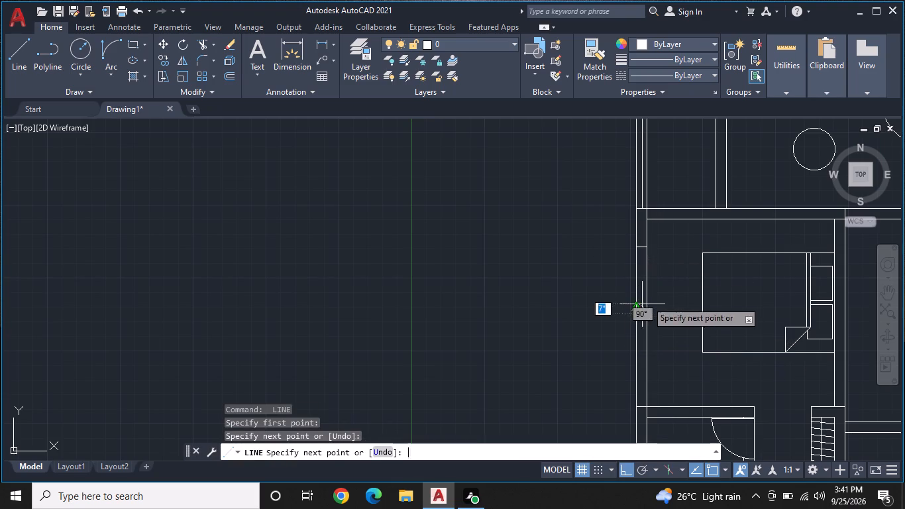
Draw the bedroom window's centre line between the midpoints of its two end lines.
scroll(645, 270, up, 2)
key(space)
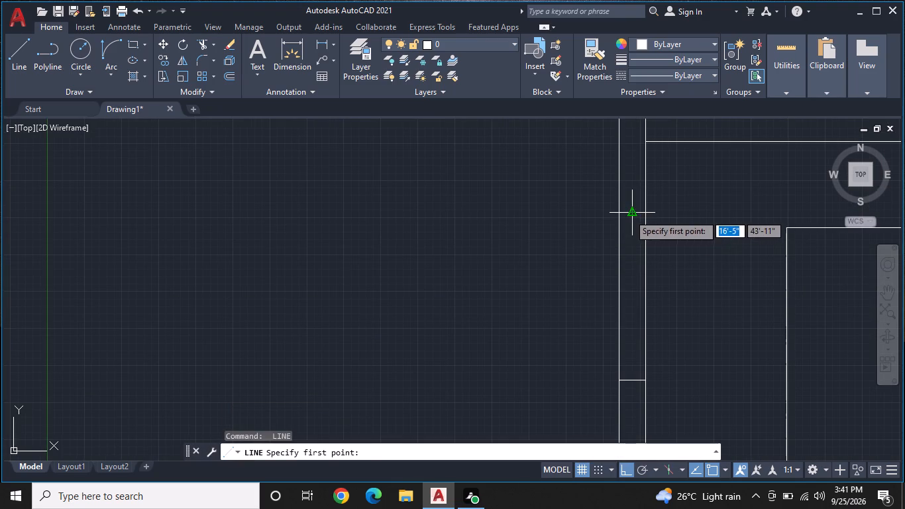
click(629, 214)
click(631, 378)
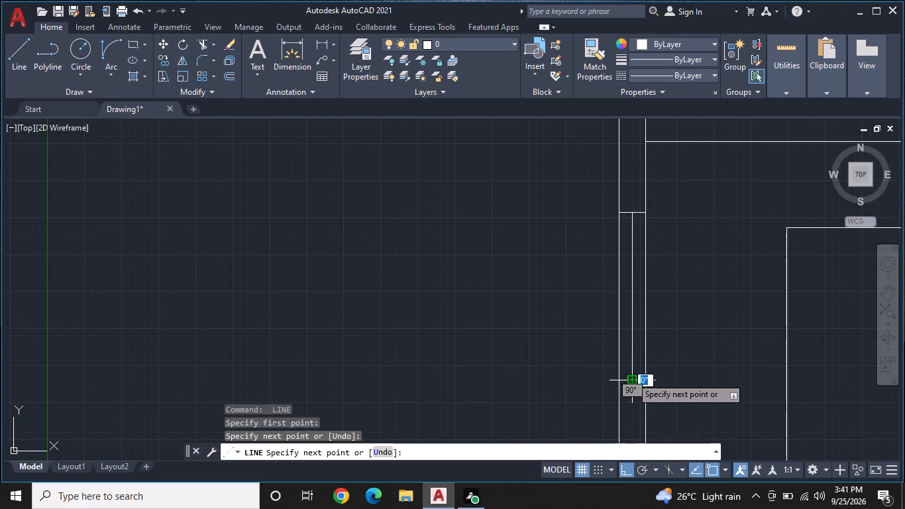
key(space)
Offset the bedroom window's centre line 1" to each side.
click(225, 72)
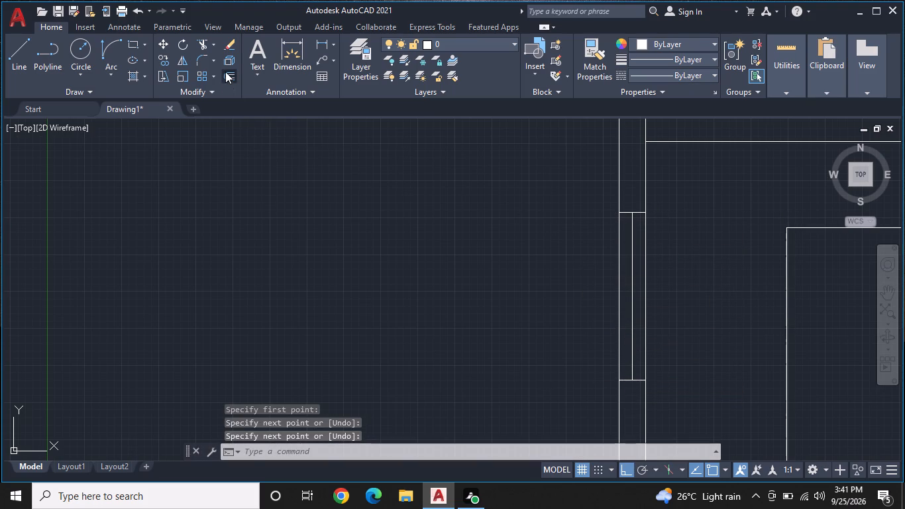
key(space)
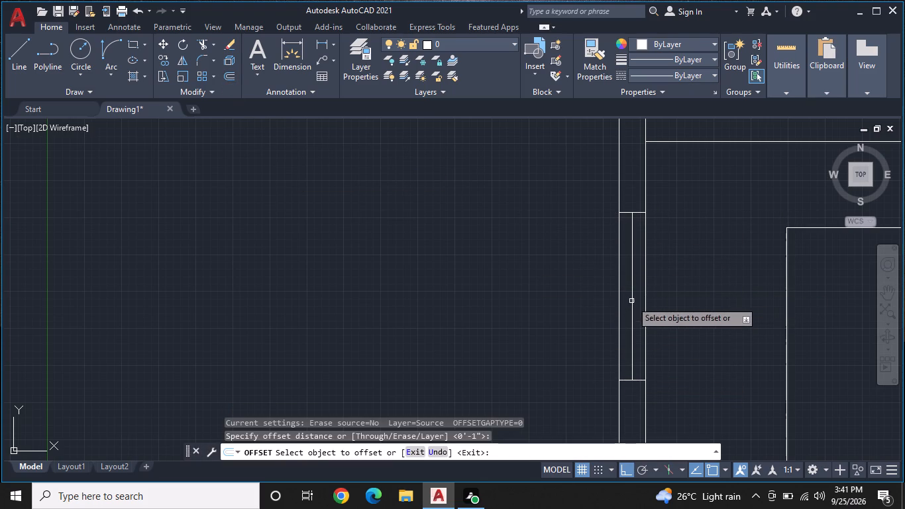
click(631, 301)
click(621, 304)
scroll(636, 308, up, 2)
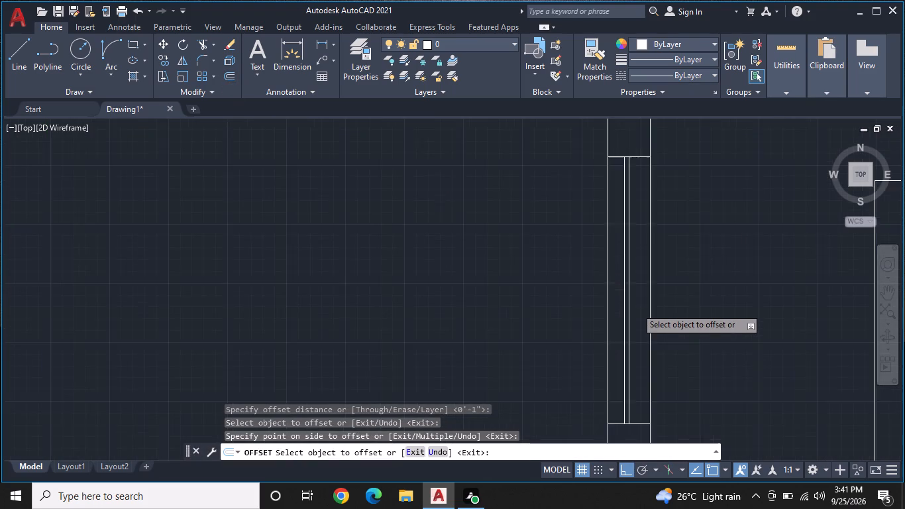
click(623, 315)
click(639, 311)
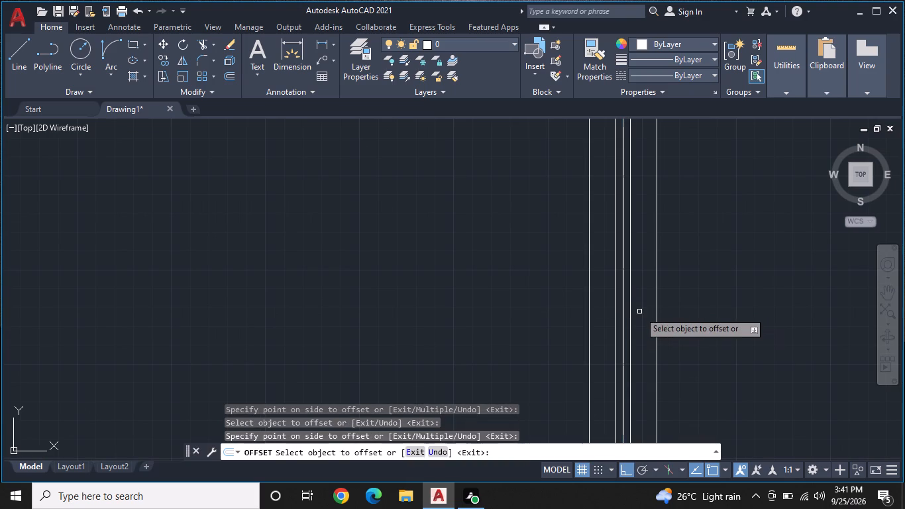
key(Escape)
Erase the original centre line of the bedroom window, between its two offset copies.
click(622, 323)
right_click(622, 323)
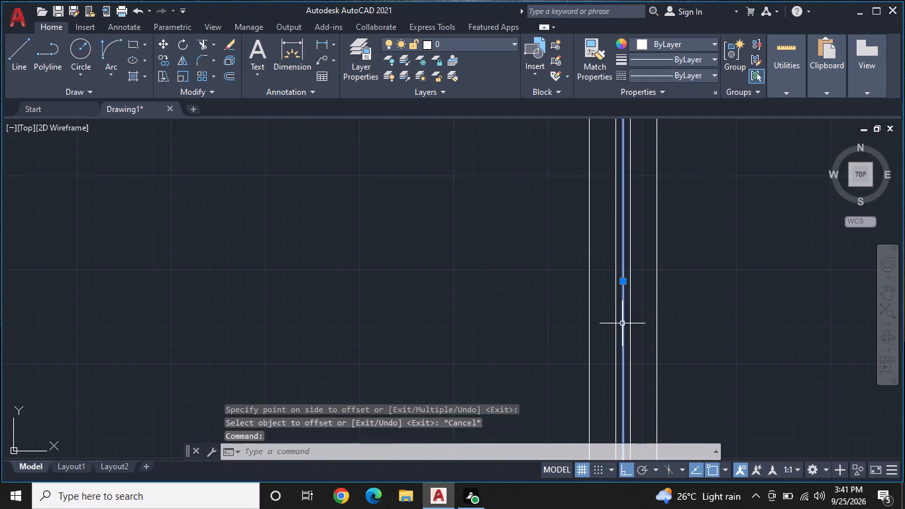
click(712, 86)
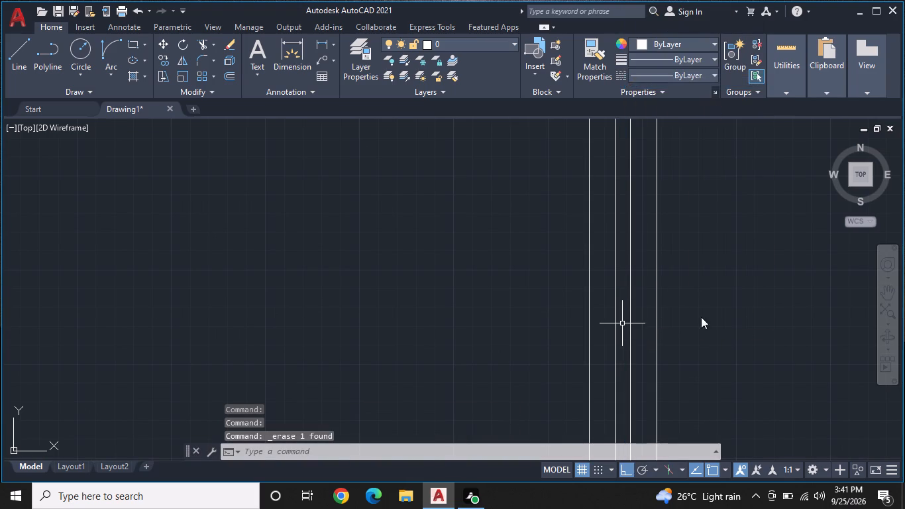
Draw a short line across the outer wall just below the toilet to mark the upper end of the bathroom window.
scroll(699, 339, down, 3)
middle_drag(704, 349, 633, 296)
scroll(633, 296, down, 1)
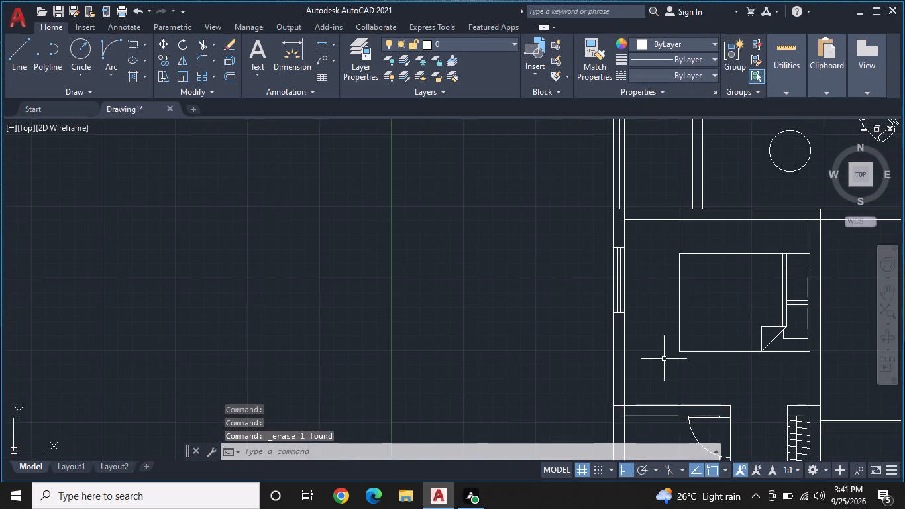
middle_drag(666, 365, 610, 280)
middle_drag(655, 349, 696, 298)
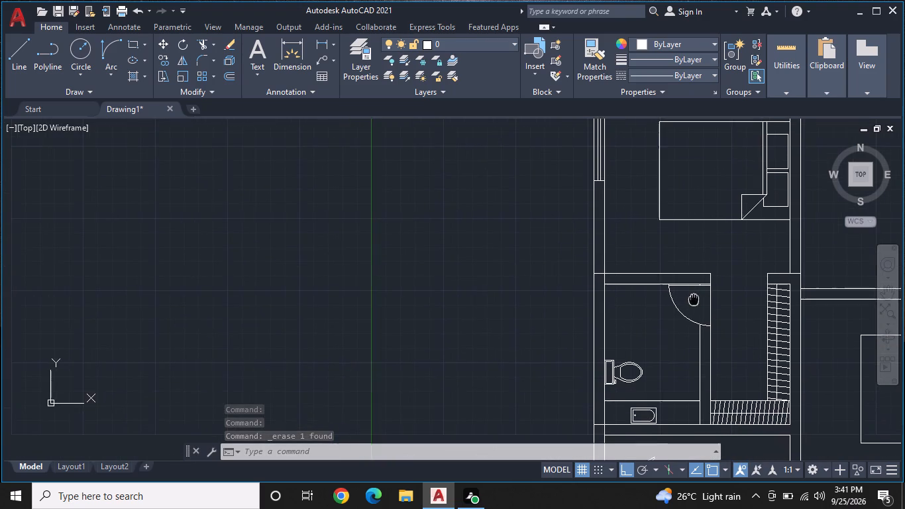
scroll(676, 322, down, 1)
middle_drag(663, 357, 666, 219)
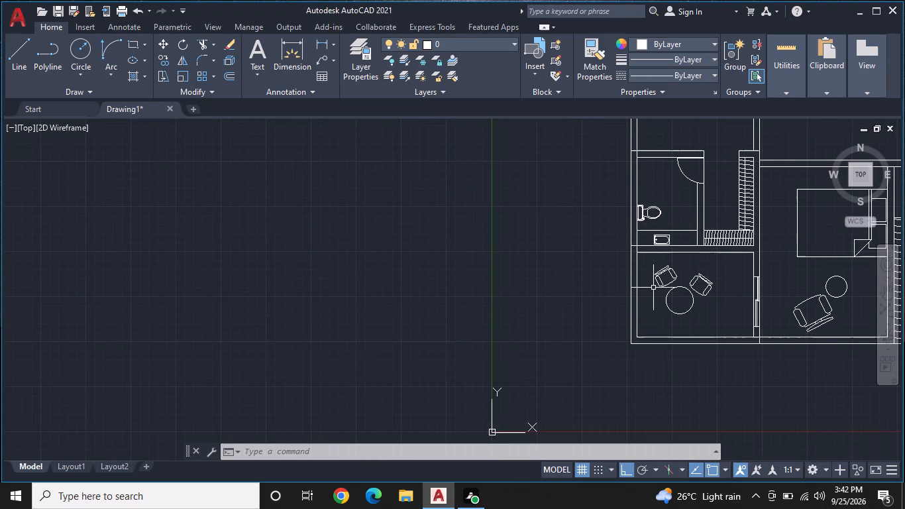
scroll(653, 288, up, 1)
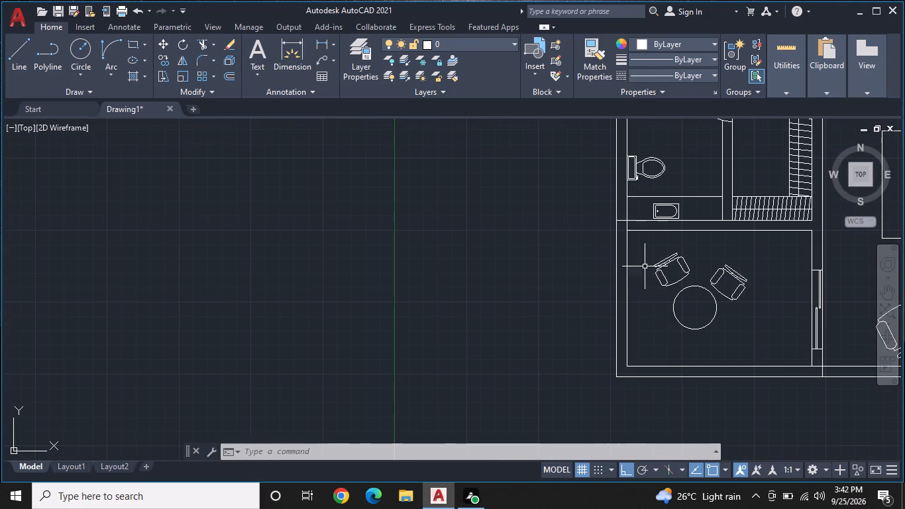
middle_drag(649, 242, 663, 316)
scroll(653, 300, up, 1)
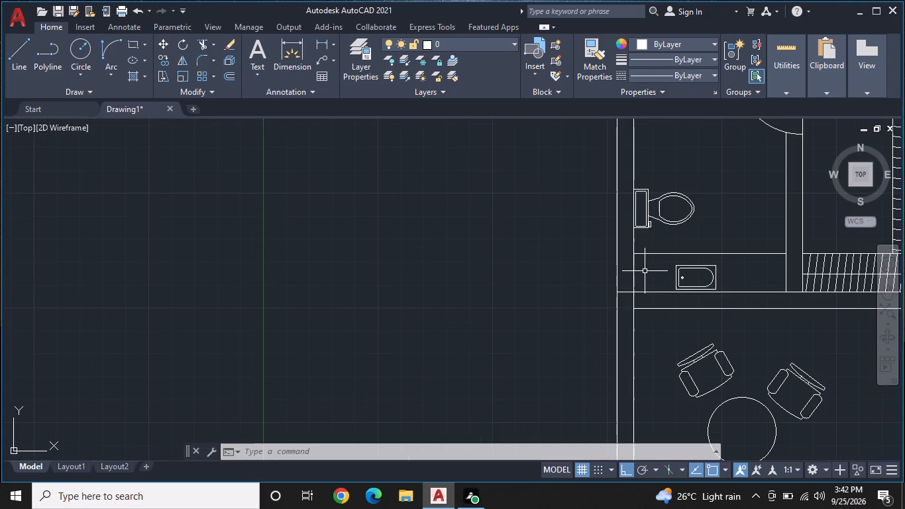
middle_drag(643, 271, 712, 282)
scroll(708, 261, up, 1)
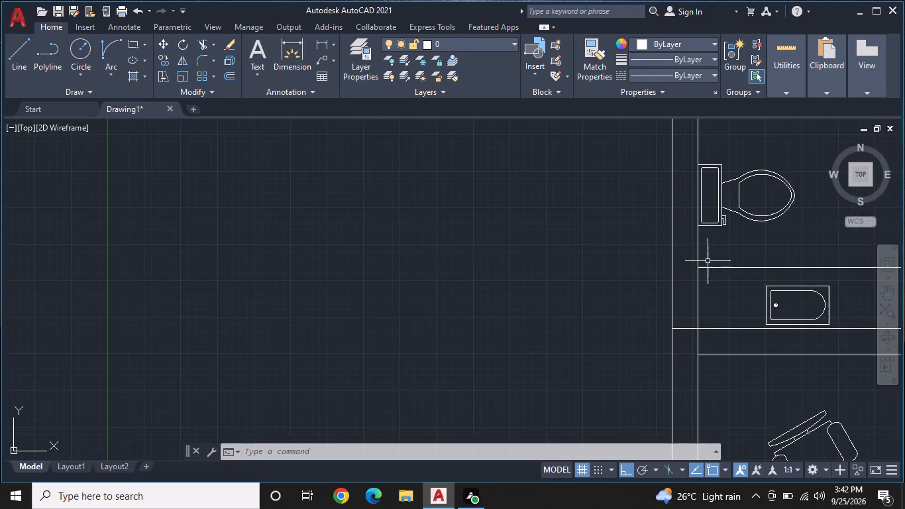
middle_drag(706, 261, 681, 288)
text(l)
key(space)
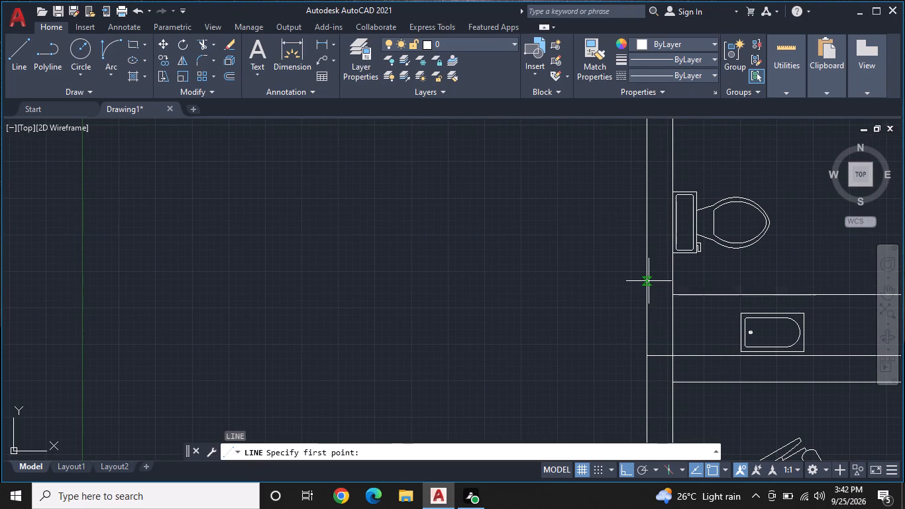
click(645, 272)
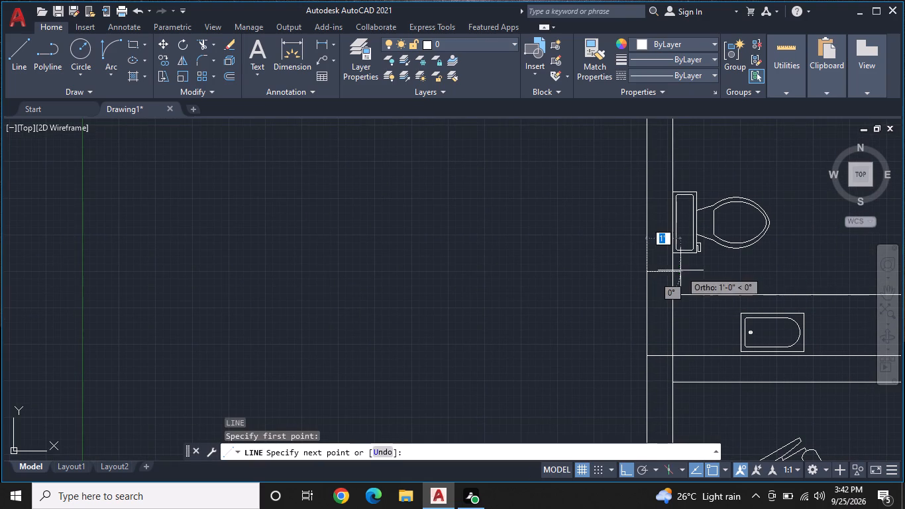
click(675, 275)
key(space)
key(space)
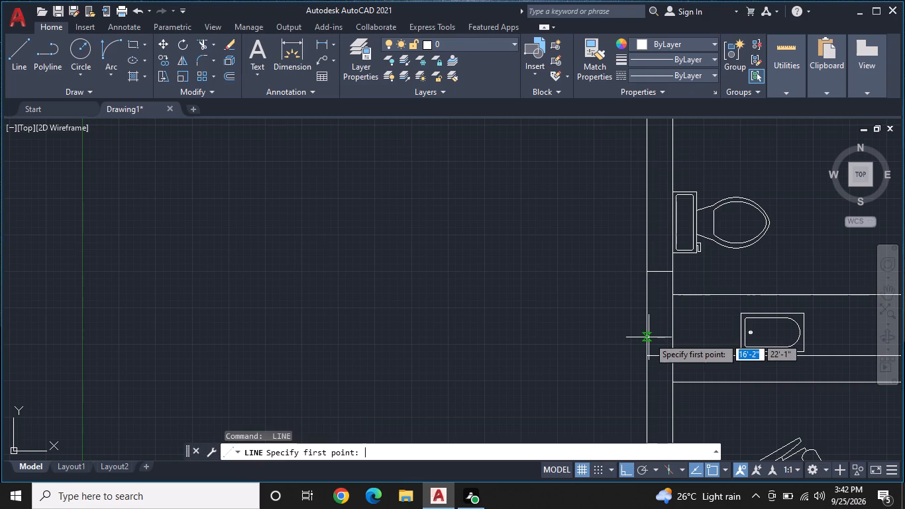
key(Escape)
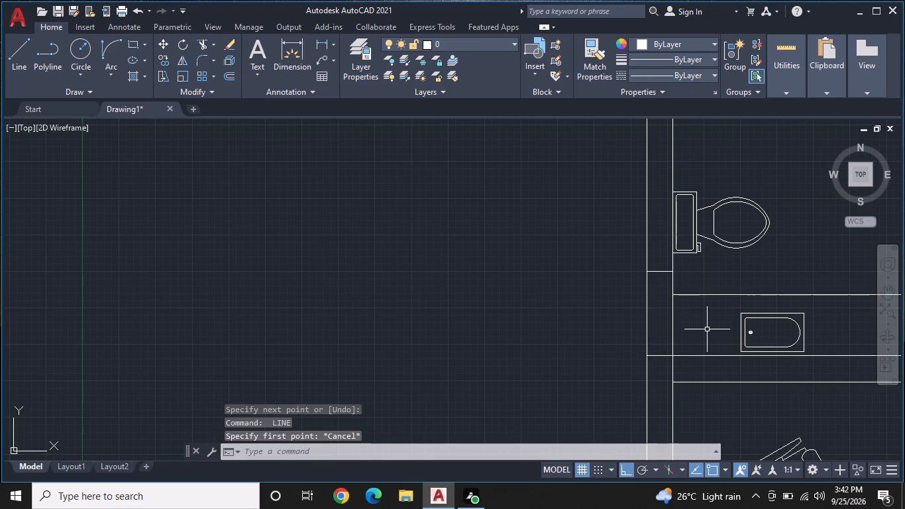
Draw the bathroom window's centre line from the midpoint of its upper end line down to the wall line below the washbasin.
text(l)
key(space)
click(657, 269)
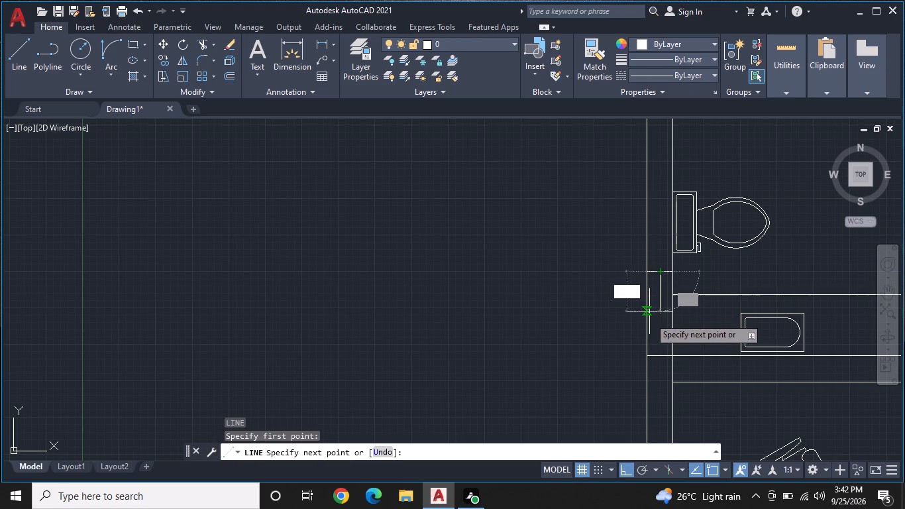
click(659, 359)
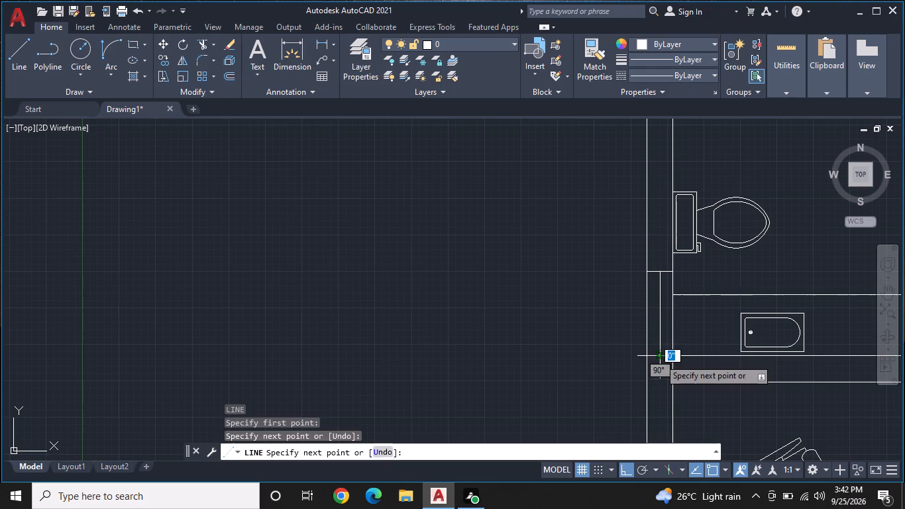
key(space)
Offset the bathroom window's centre line 1" to each side.
click(227, 80)
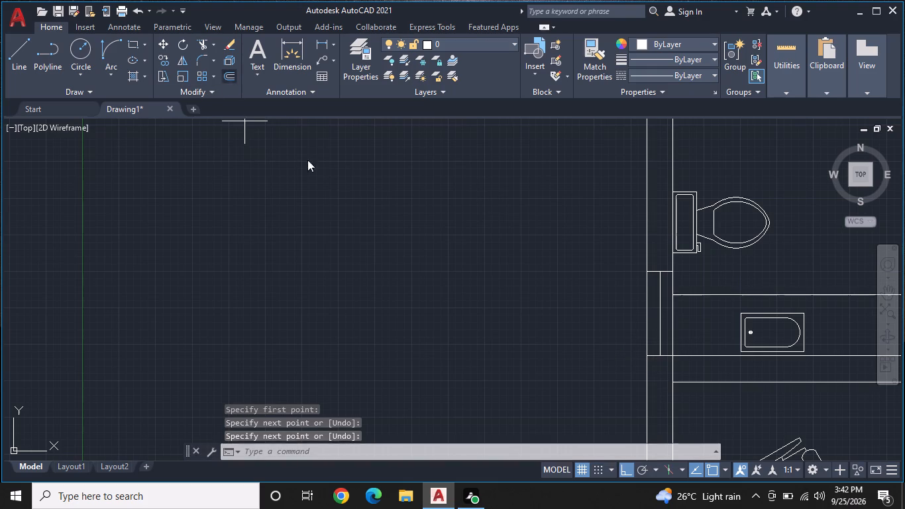
key(space)
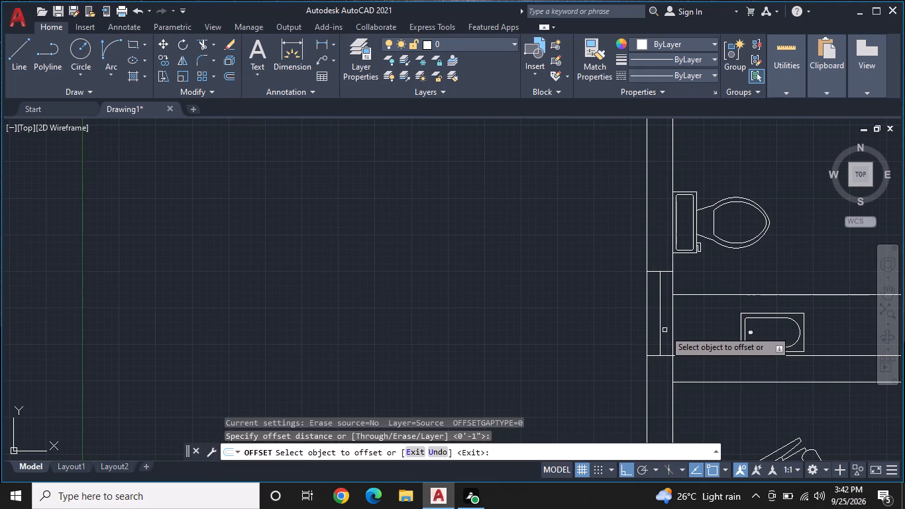
click(660, 333)
click(649, 333)
scroll(649, 333, up, 2)
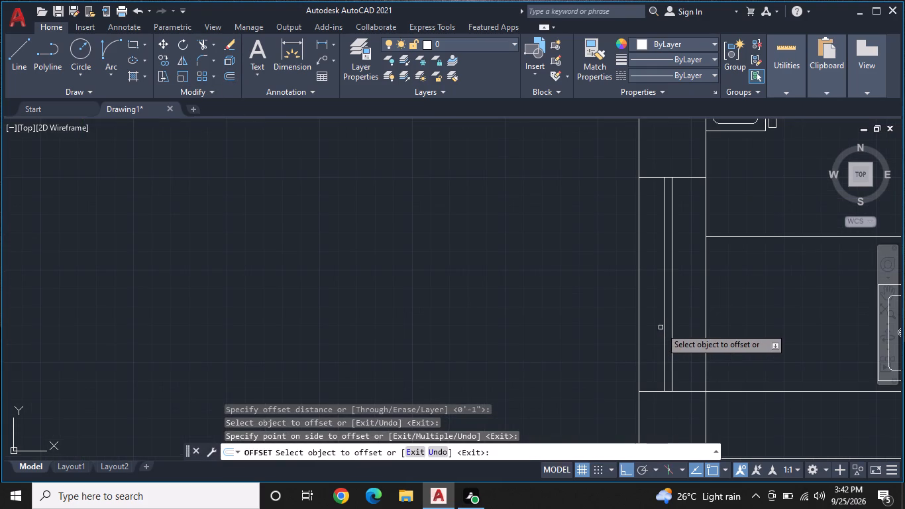
click(672, 320)
click(698, 323)
key(Escape)
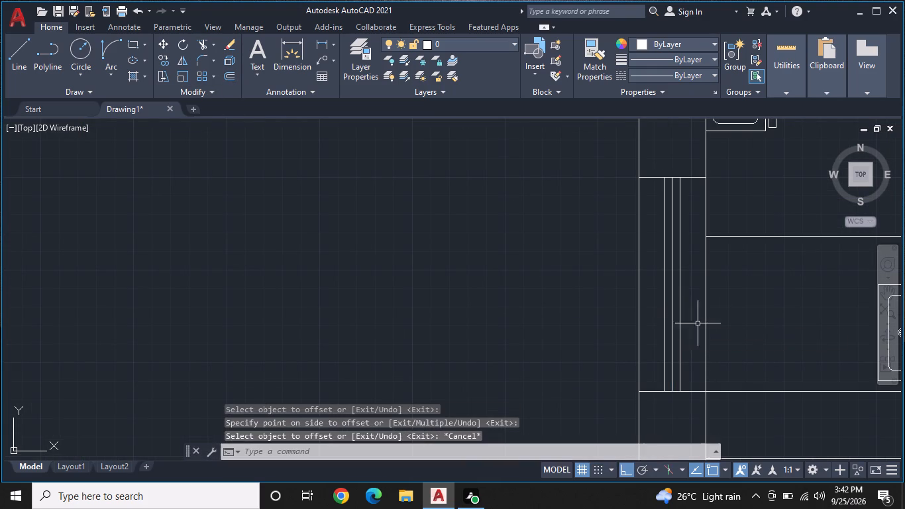
Erase the original centre line of the bathroom window, between its two offset copies.
click(672, 337)
right_click(672, 337)
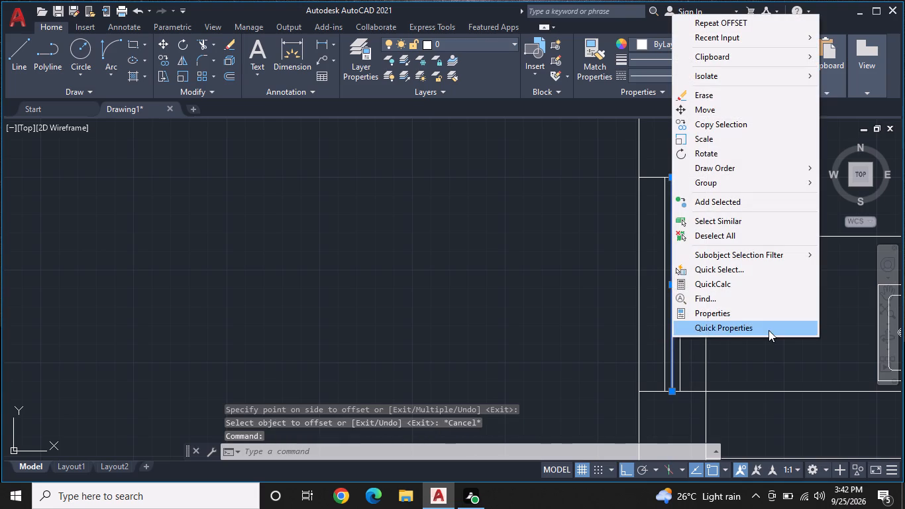
click(735, 97)
Extend the lower line of the wall between the bathroom and the seating room to the outer wall's outer face.
scroll(744, 347, down, 1)
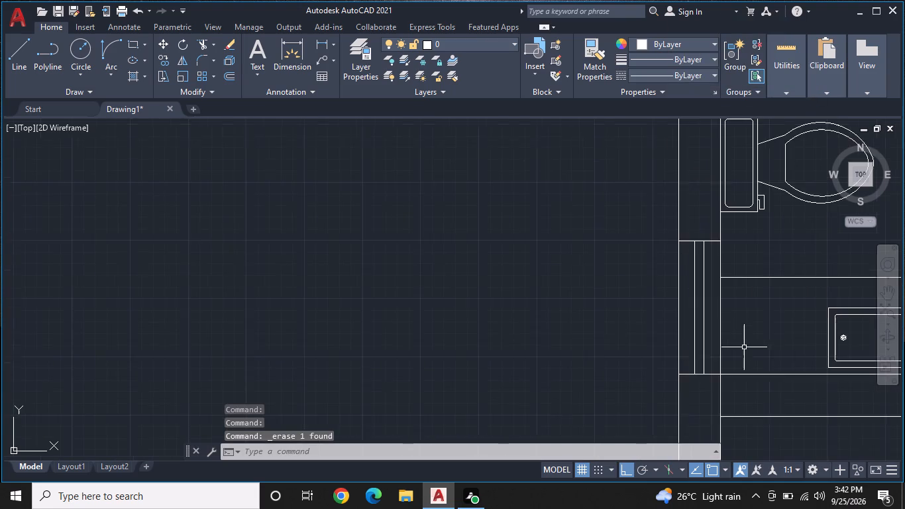
scroll(776, 399, down, 1)
middle_drag(782, 410, 688, 312)
scroll(685, 315, down, 1)
middle_drag(712, 398, 712, 341)
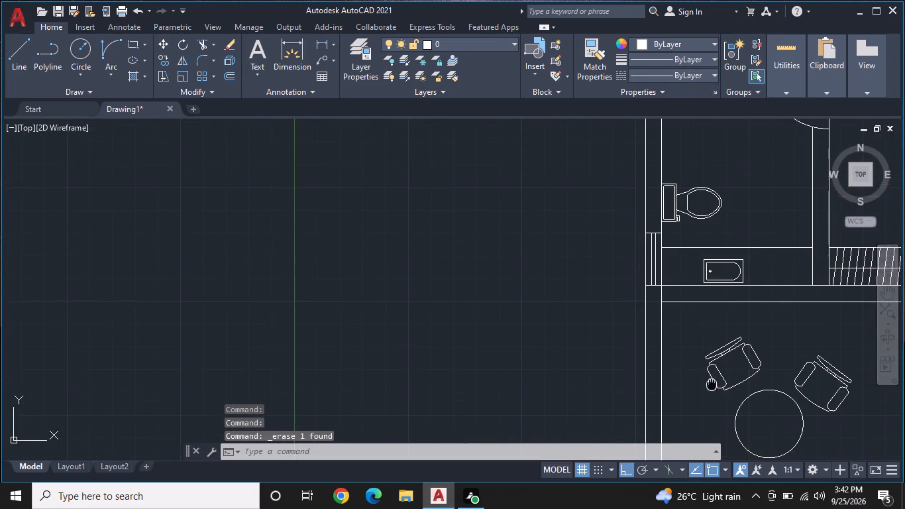
middle_drag(712, 341, 712, 315)
scroll(731, 373, down, 2)
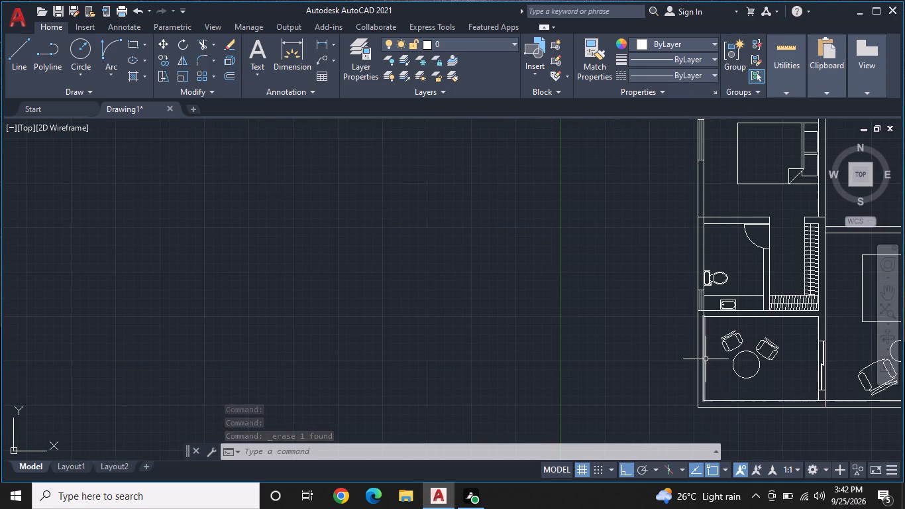
scroll(706, 359, up, 1)
middle_drag(706, 359, 743, 408)
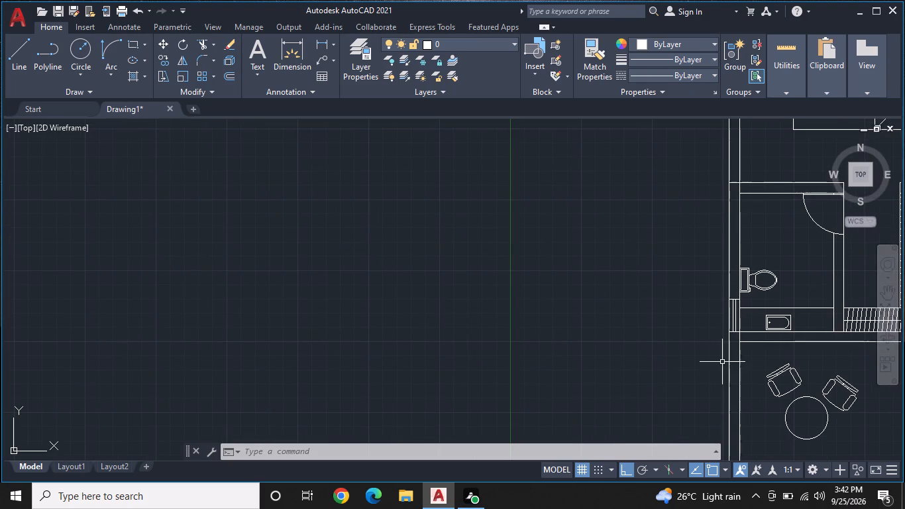
scroll(771, 353, up, 1)
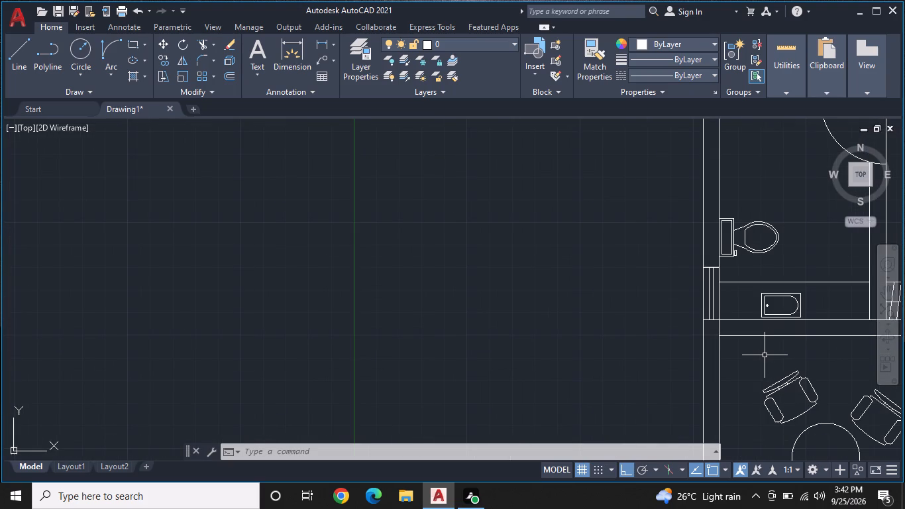
scroll(765, 355, up, 1)
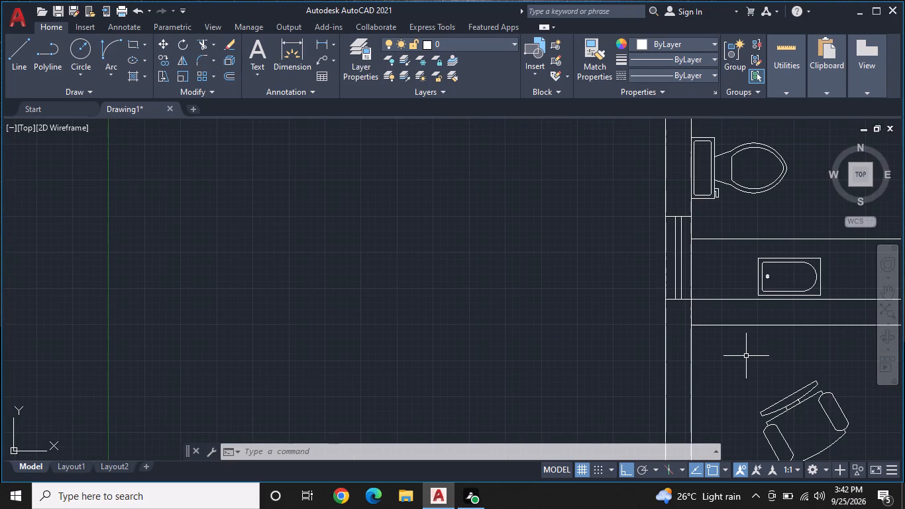
text(ex)
key(space)
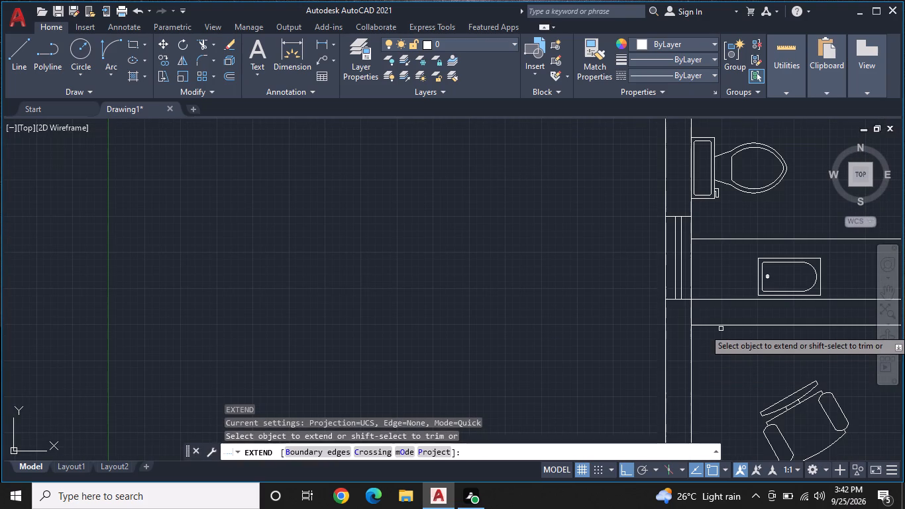
click(721, 323)
click(716, 329)
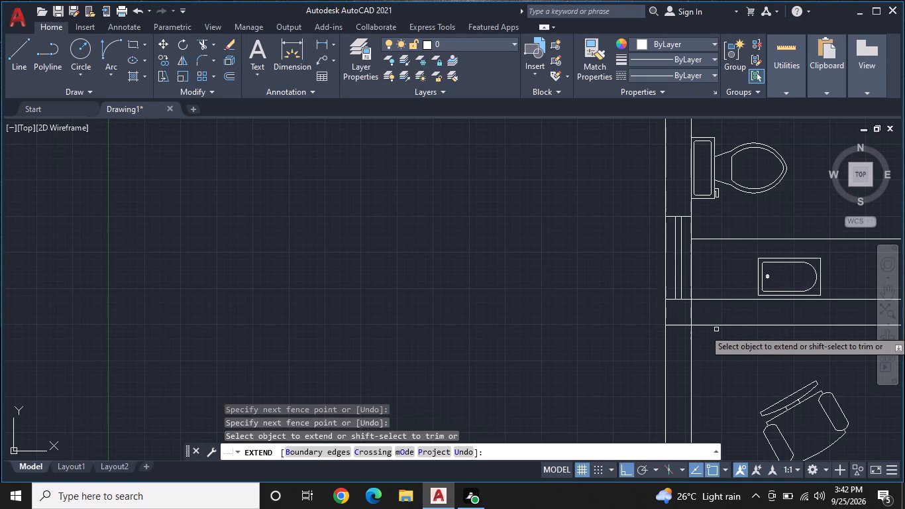
key(Escape)
Draw a short line across the seating room's left outer wall, slightly below the round table's centre, to mark the window's lower end.
middle_drag(714, 351, 755, 286)
scroll(755, 286, down, 1)
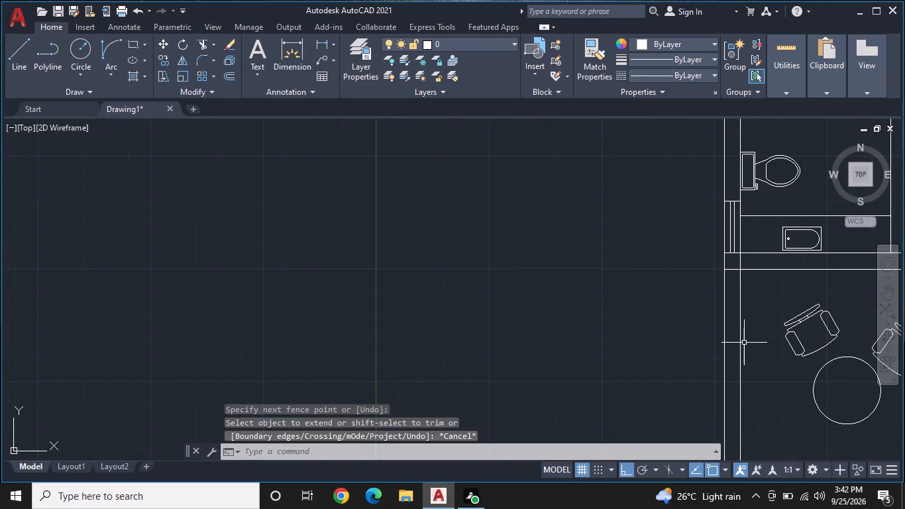
middle_drag(744, 343, 710, 317)
scroll(712, 321, down, 1)
middle_drag(732, 360, 732, 351)
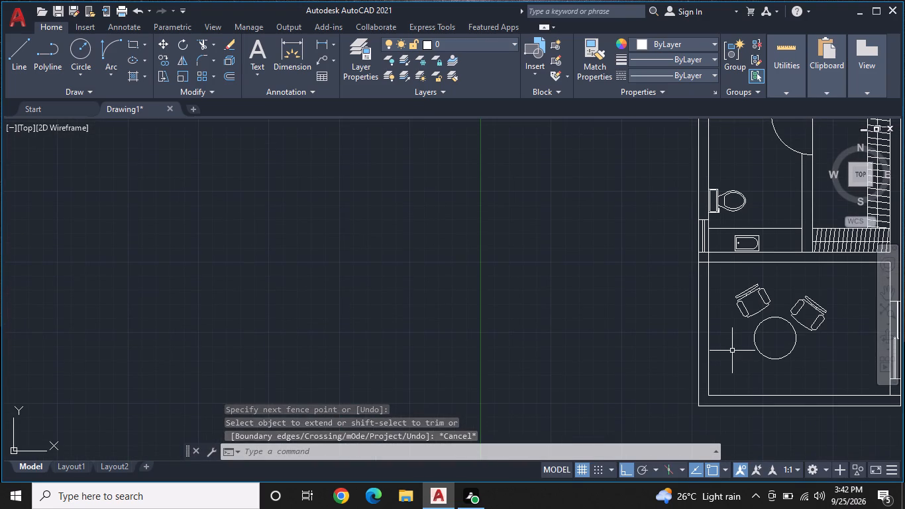
text(l)
key(space)
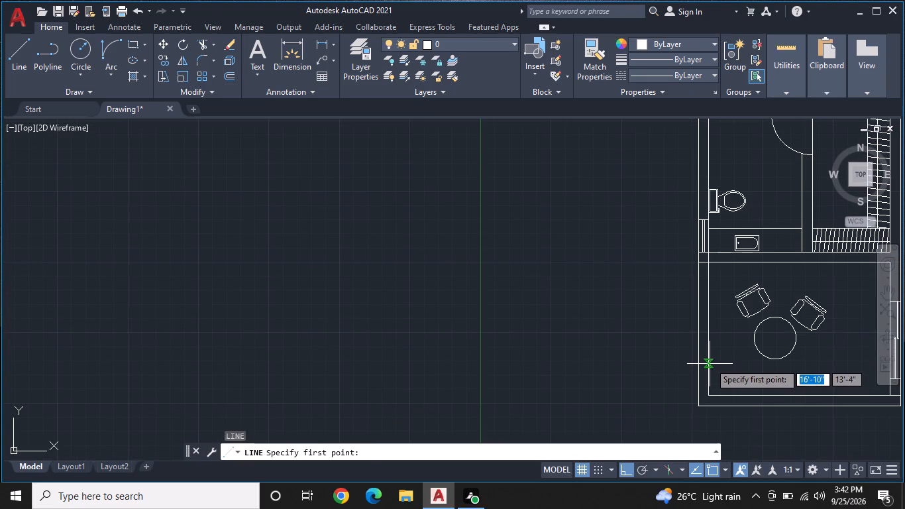
click(710, 355)
click(700, 355)
key(space)
Draw the seating room window's centre line, about 6'-9" long, from the extended wall line's midpoint down to the window's lower end line.
scroll(704, 292, up, 2)
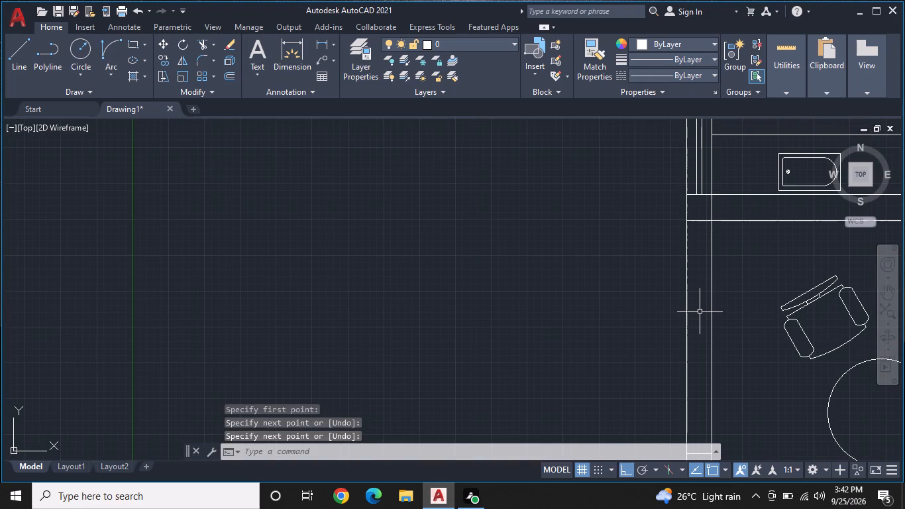
text(l)
key(space)
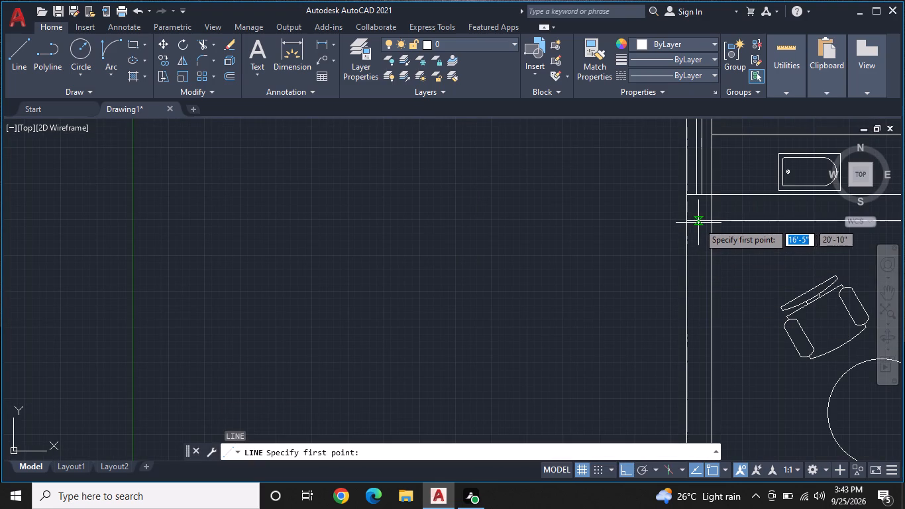
scroll(701, 219, up, 1)
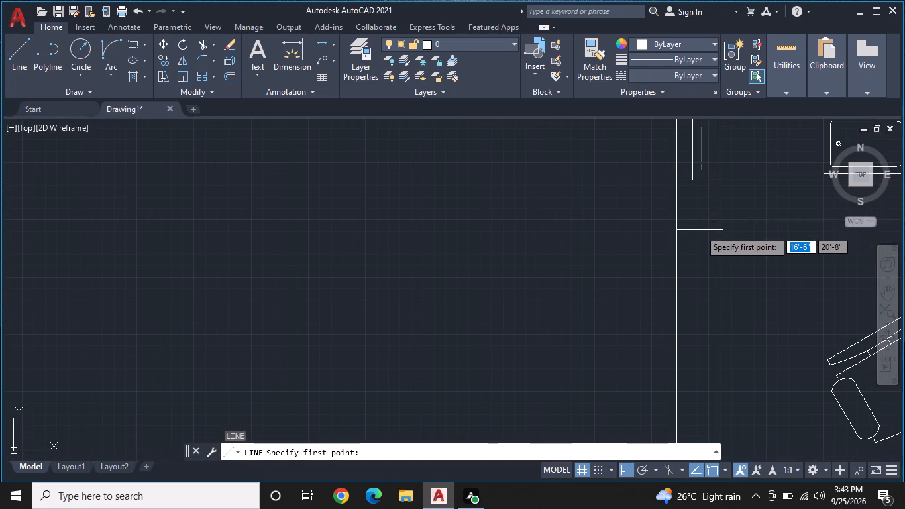
click(698, 222)
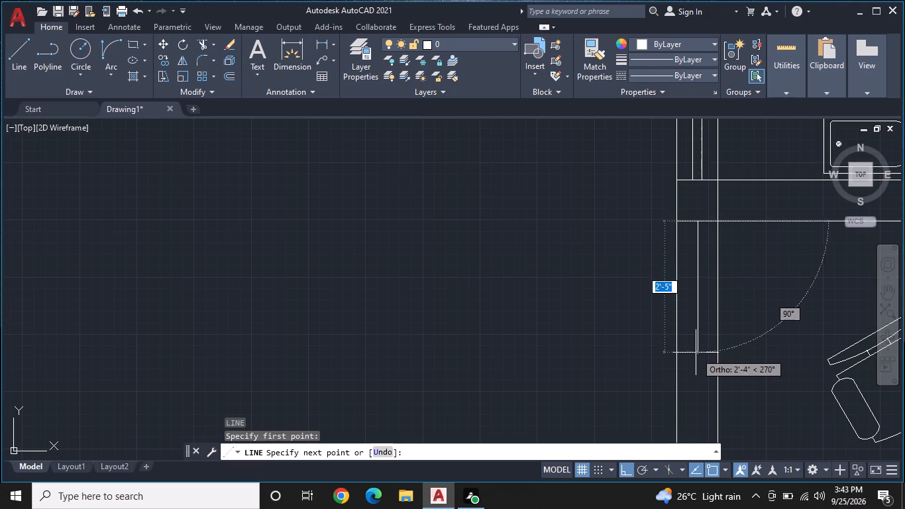
middle_drag(694, 361, 716, 225)
scroll(715, 220, down, 1)
middle_drag(708, 363, 713, 338)
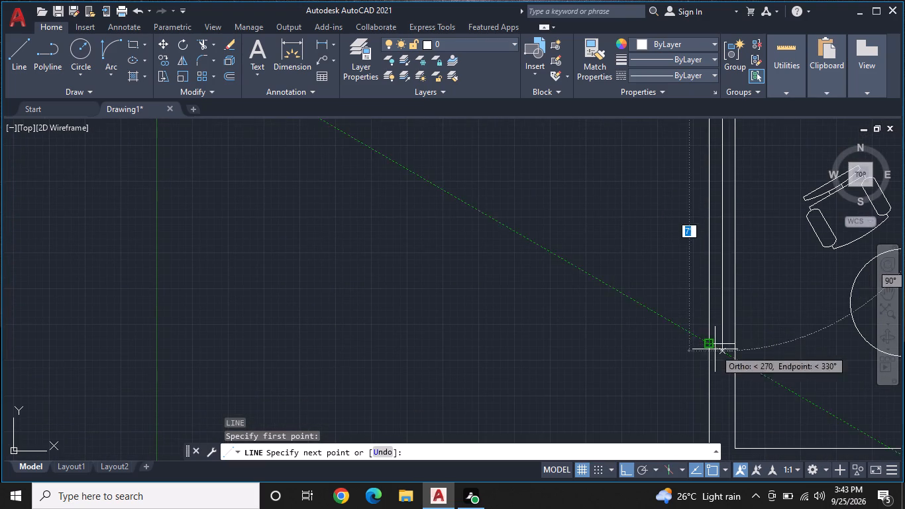
scroll(724, 344, up, 1)
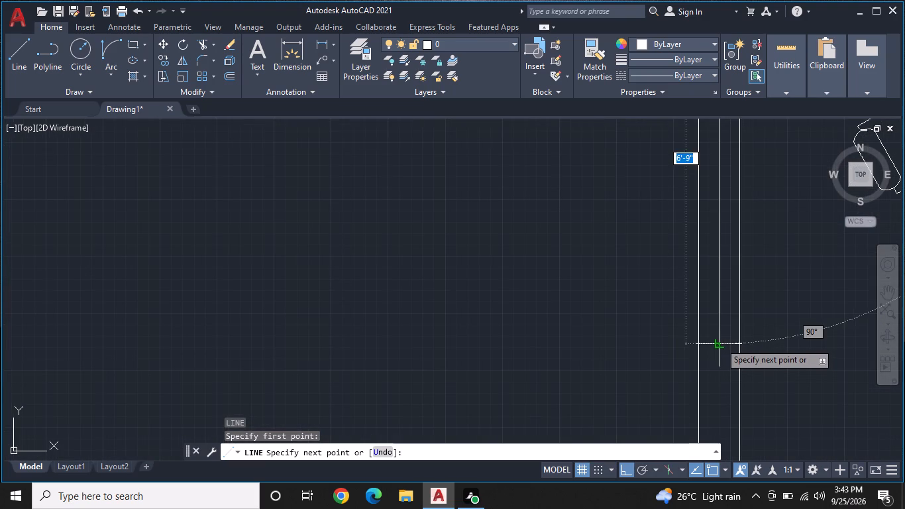
click(720, 343)
key(Escape)
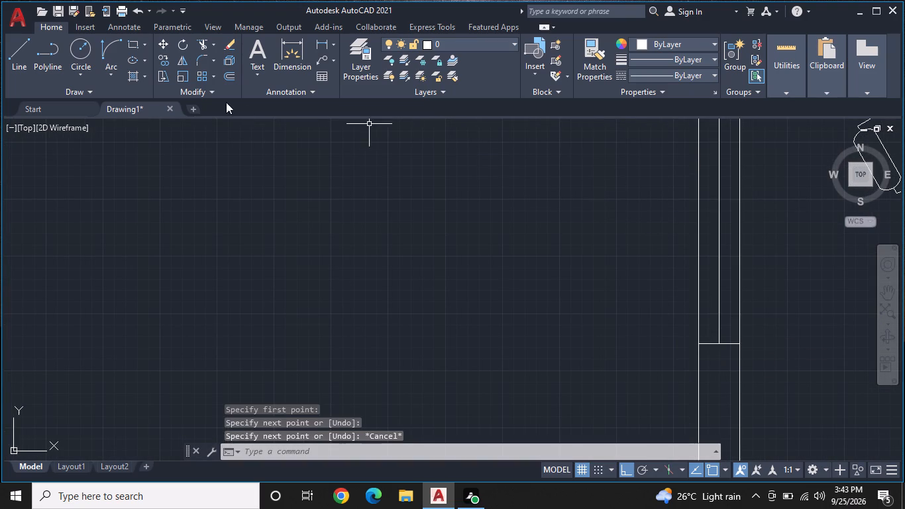
Offset the seating room window's centre line 1" to each side.
click(231, 74)
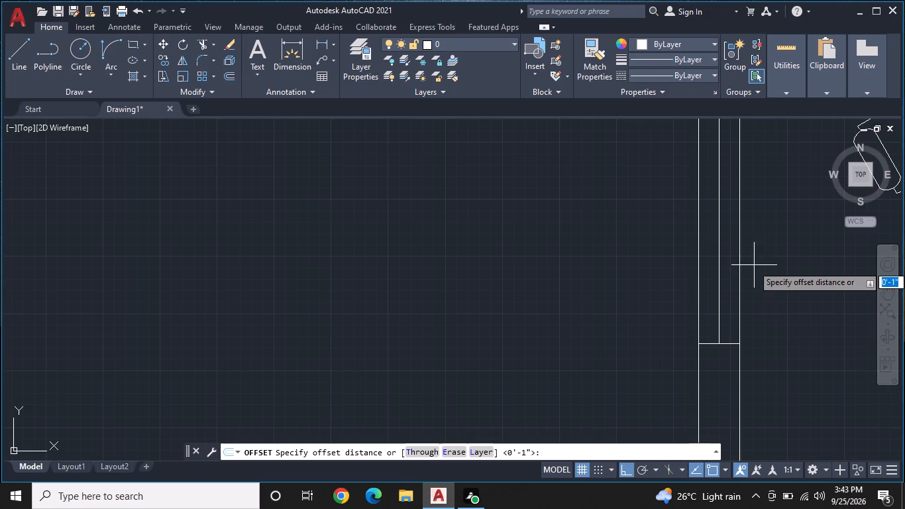
key(space)
click(718, 276)
click(704, 280)
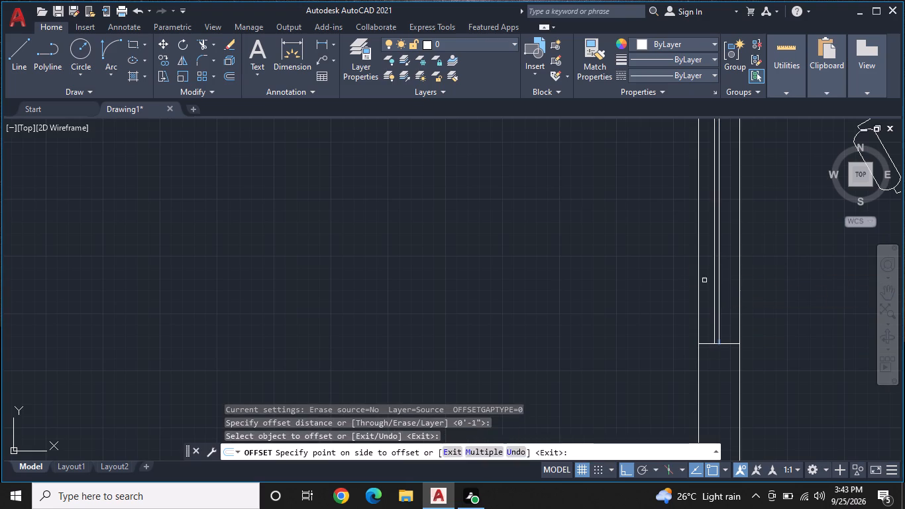
click(719, 278)
click(729, 275)
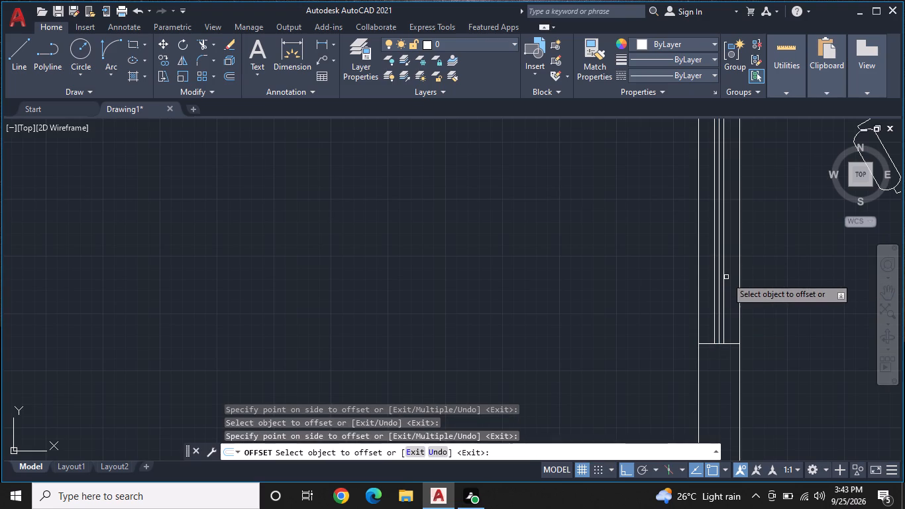
key(F1)
key(Escape)
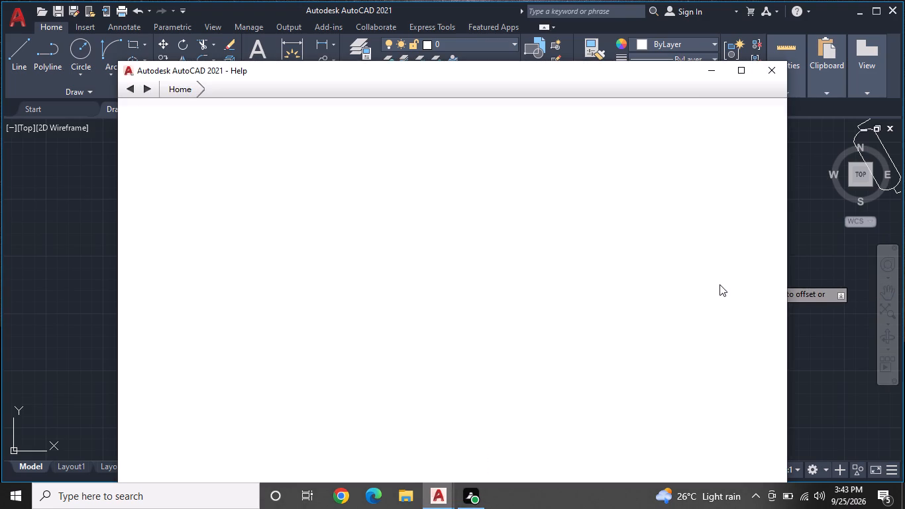
key(Escape)
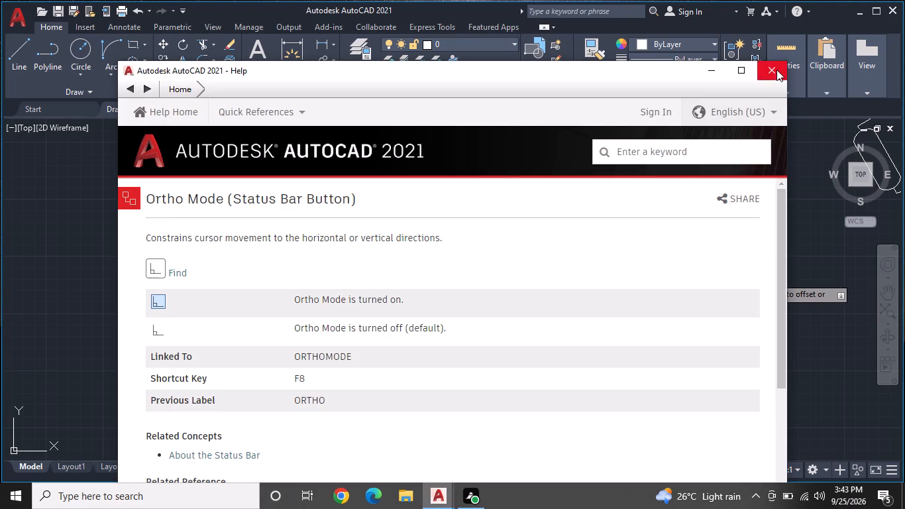
click(776, 70)
key(Escape)
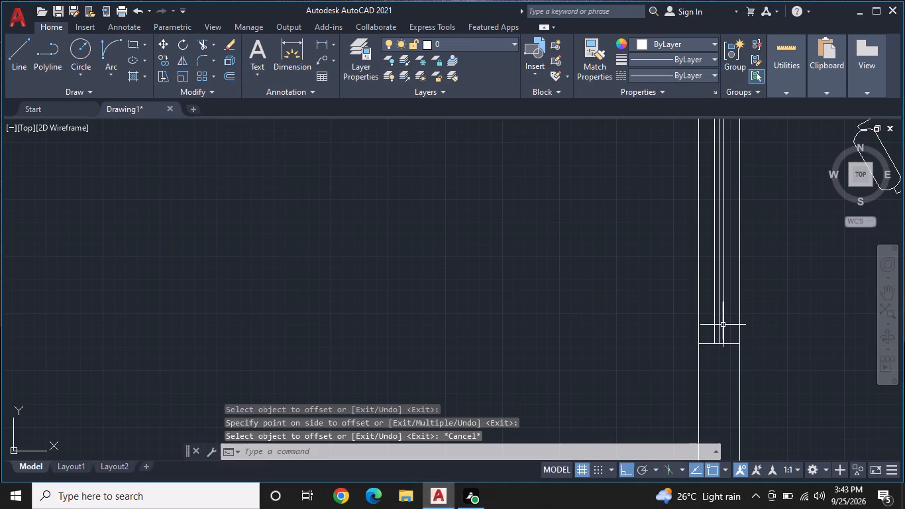
Erase the original centre line of the seating room window, between its two offset copies.
scroll(722, 298, up, 1)
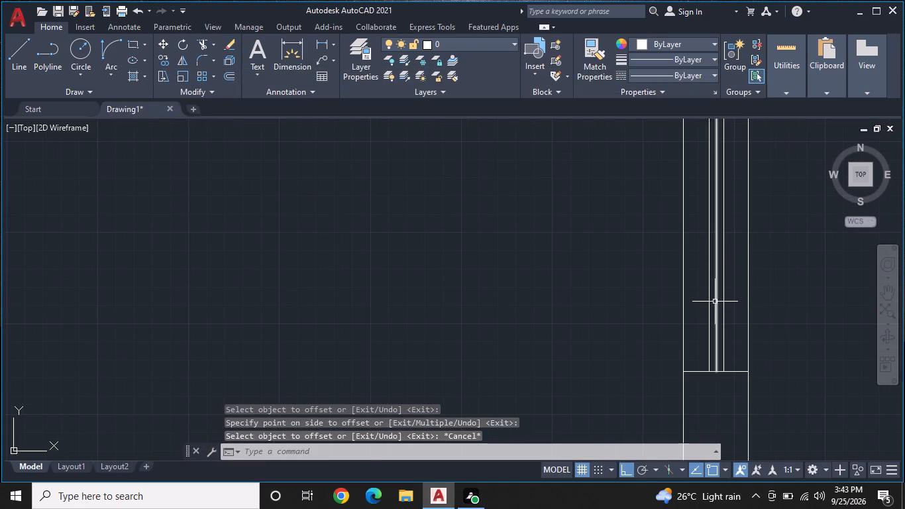
click(715, 302)
right_click(715, 302)
click(778, 239)
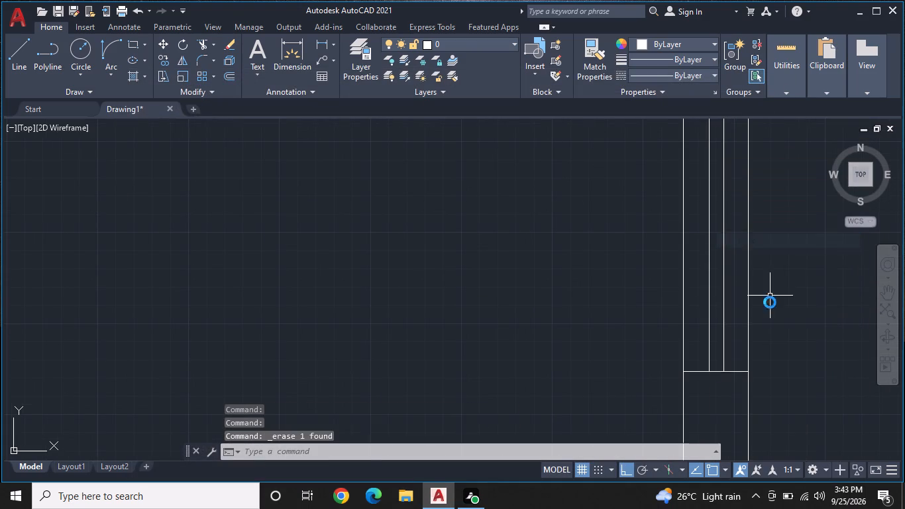
Draw a short line across the seating room's bottom wall, between its left corner and the round table, to mark the window's left end.
scroll(769, 307, down, 4)
middle_drag(760, 353, 721, 315)
scroll(721, 315, up, 1)
middle_drag(780, 416, 778, 410)
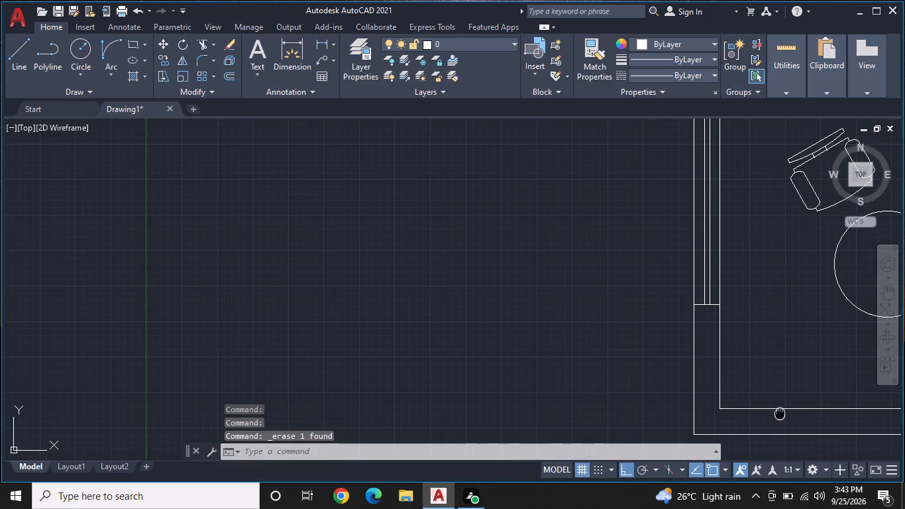
middle_drag(778, 410, 768, 361)
scroll(768, 361, down, 1)
middle_drag(758, 359, 741, 337)
scroll(740, 348, down, 1)
middle_drag(688, 359, 671, 355)
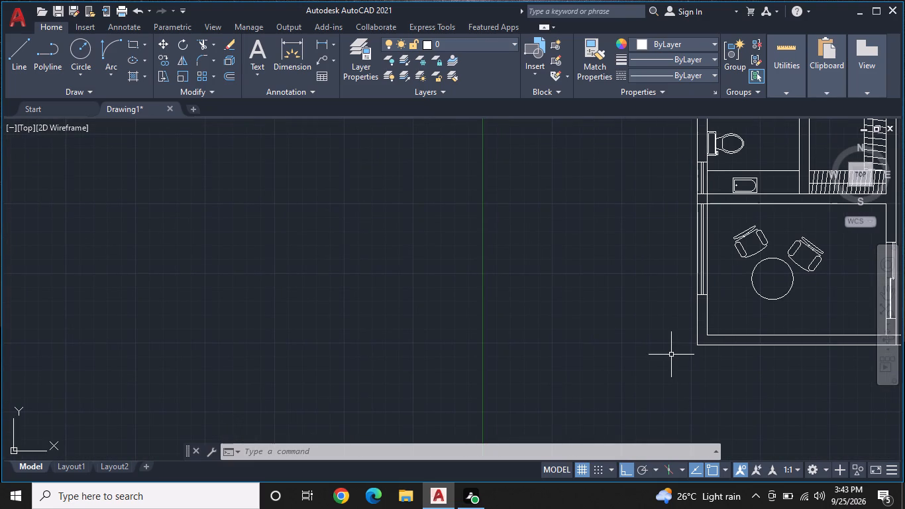
scroll(692, 372, up, 1)
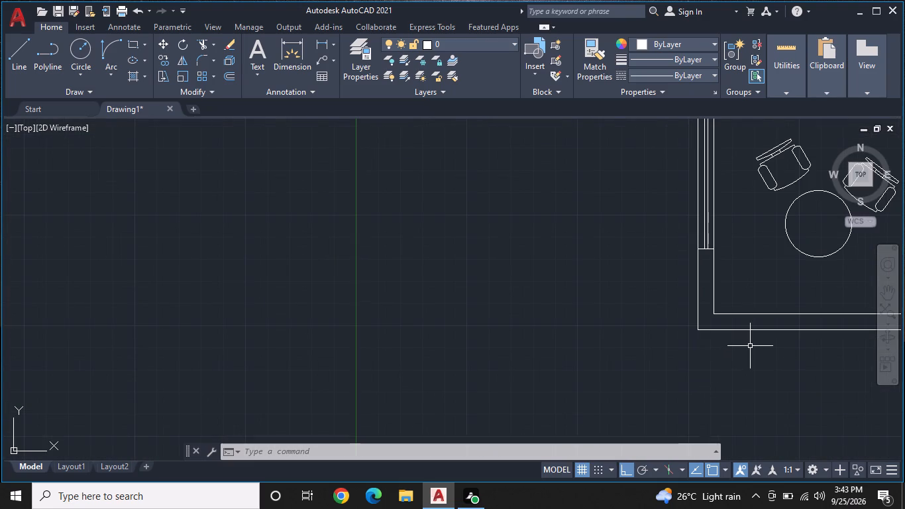
key(l)
key(space)
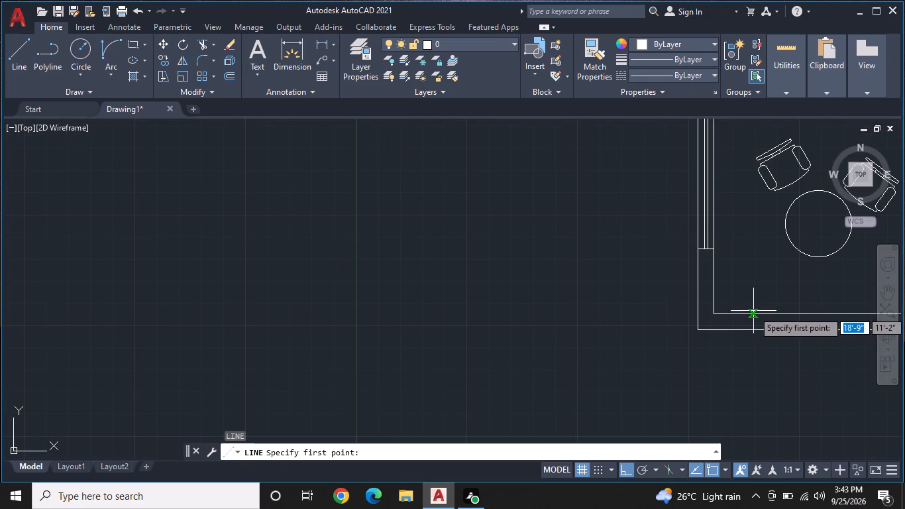
drag(751, 313, 751, 319)
click(751, 336)
key(space)
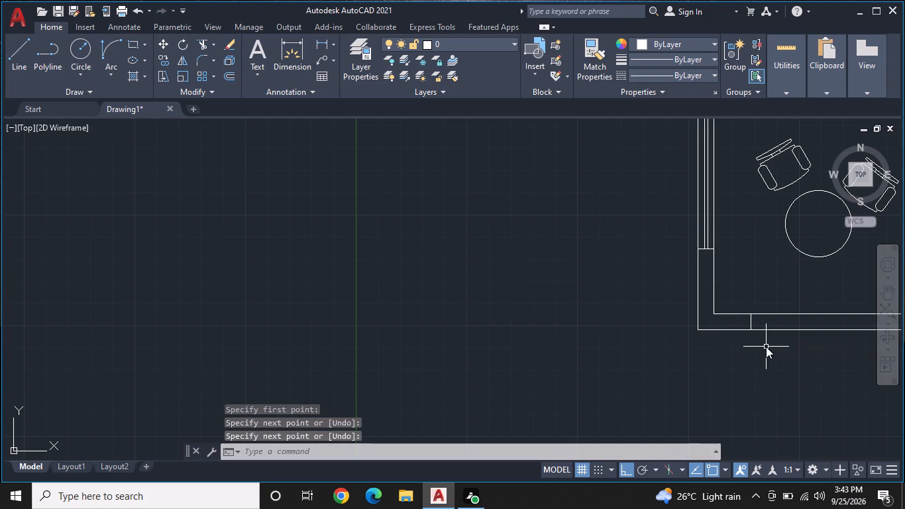
Draw a short line across the seating room's bottom wall, just left of the sliding-door wall, to mark the window's right end.
middle_drag(766, 347, 621, 353)
middle_drag(744, 359, 727, 360)
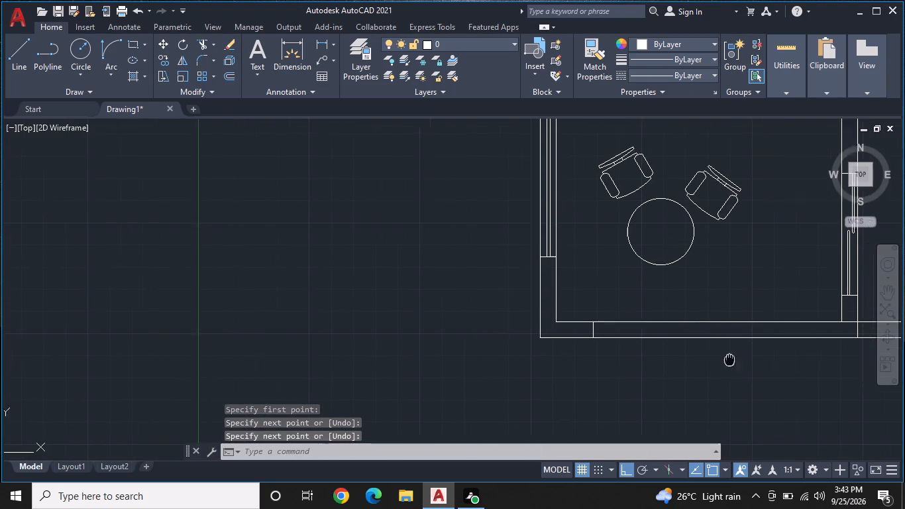
middle_drag(727, 360, 694, 360)
key(space)
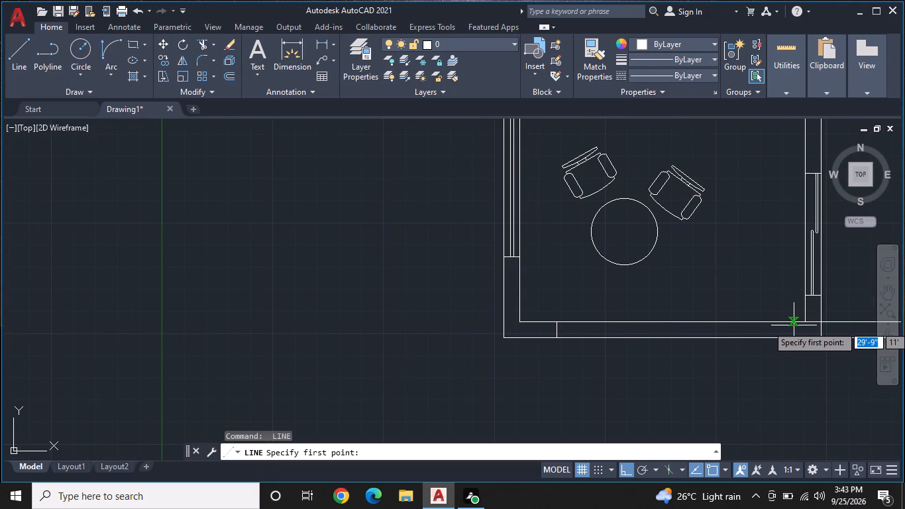
click(794, 323)
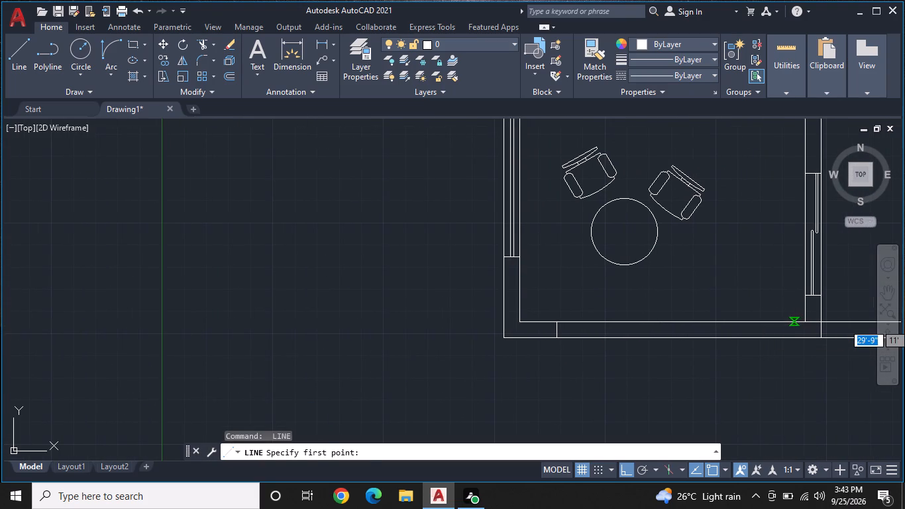
click(793, 339)
key(space)
Draw a short line across the bedroom's bottom wall, slightly left of the armchair, to mark the bedroom window's left end.
middle_drag(829, 361, 806, 362)
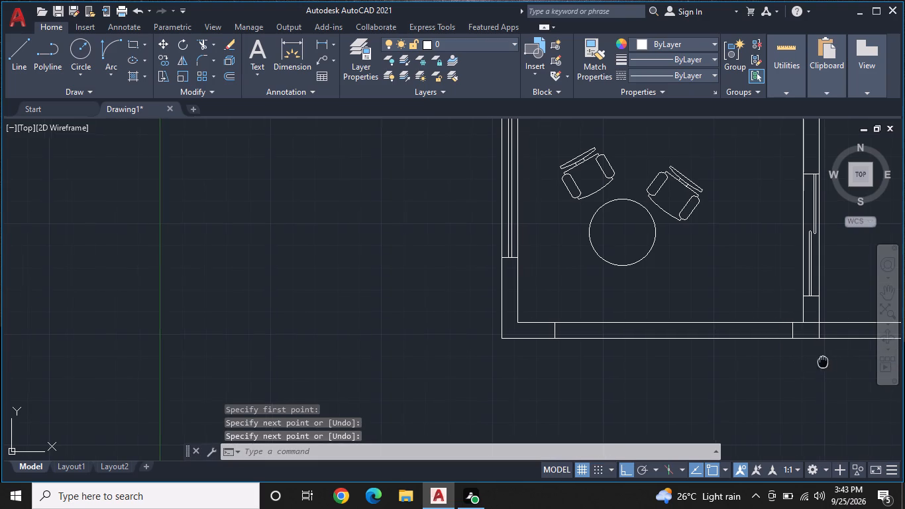
middle_drag(806, 362, 730, 361)
key(space)
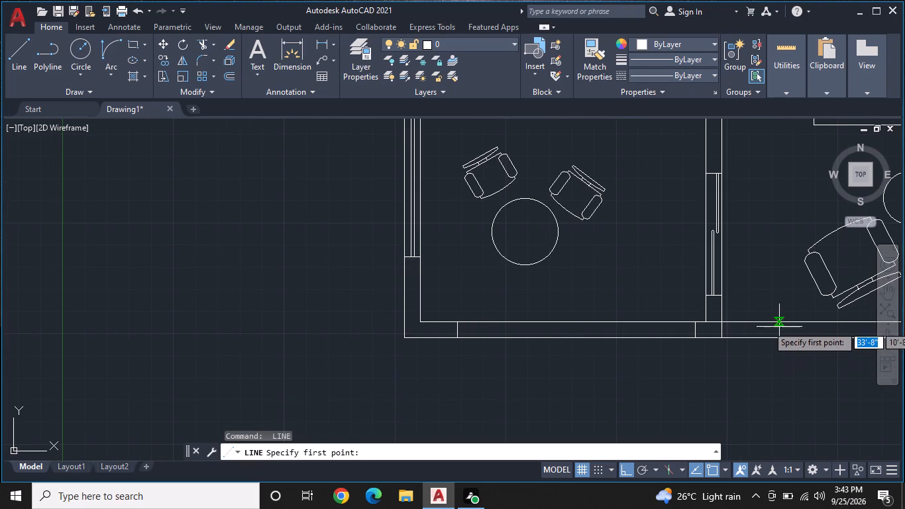
click(780, 322)
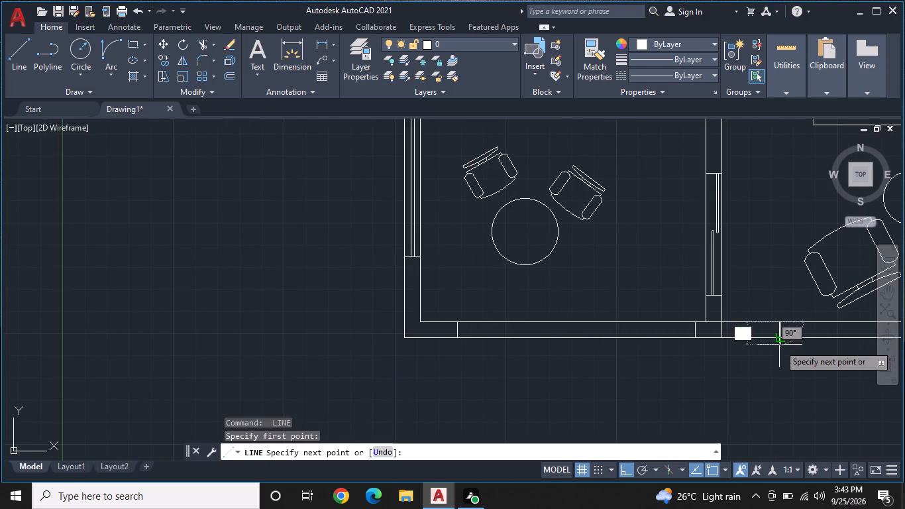
click(779, 345)
key(space)
Draw a short line across the bedroom's bottom wall, just right of the armchair and small round table, to mark the window's right end.
scroll(779, 345, down, 1)
middle_drag(746, 345, 668, 347)
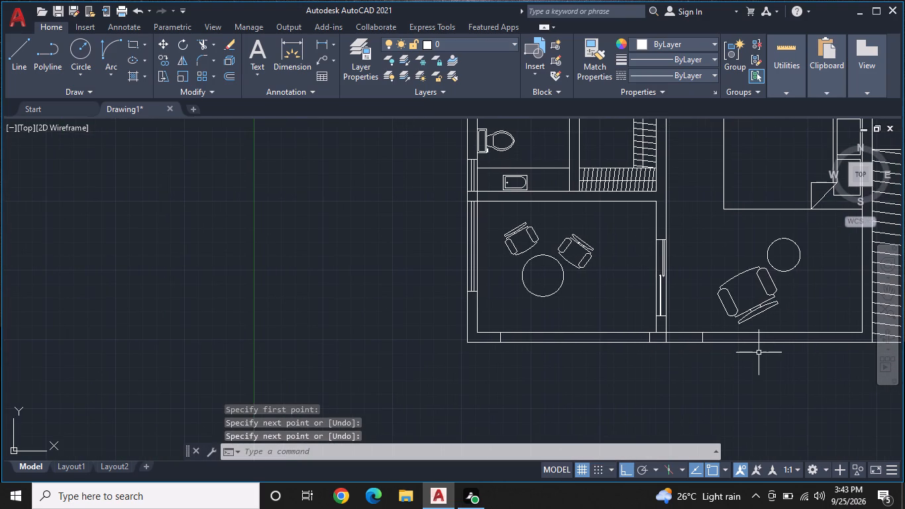
middle_drag(781, 353, 721, 353)
key(space)
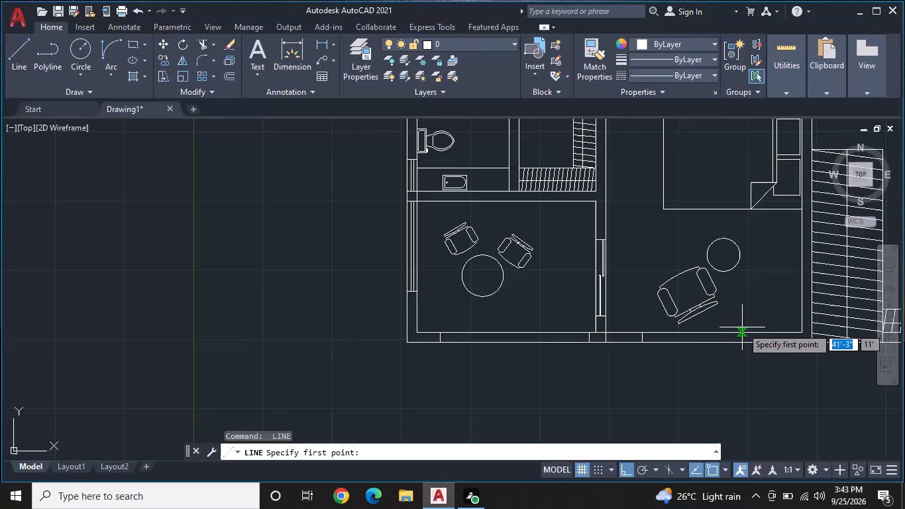
click(745, 330)
click(744, 337)
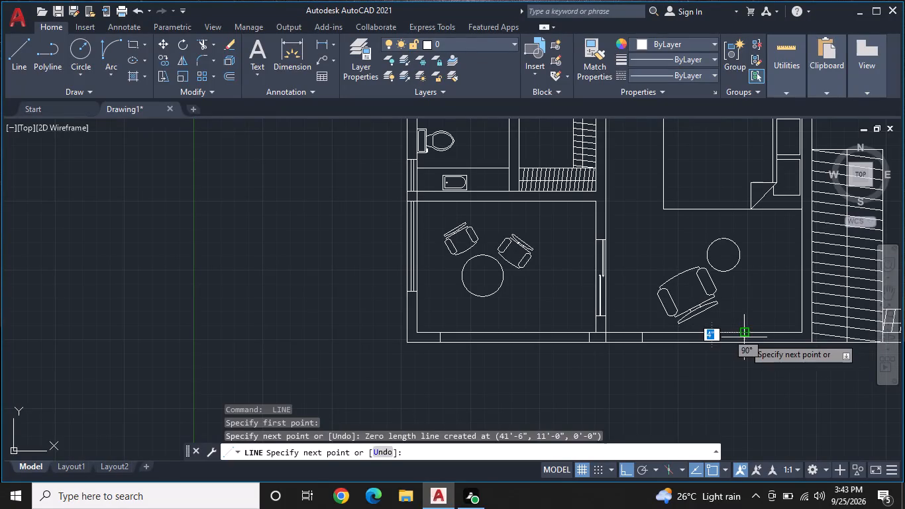
key(space)
key(space)
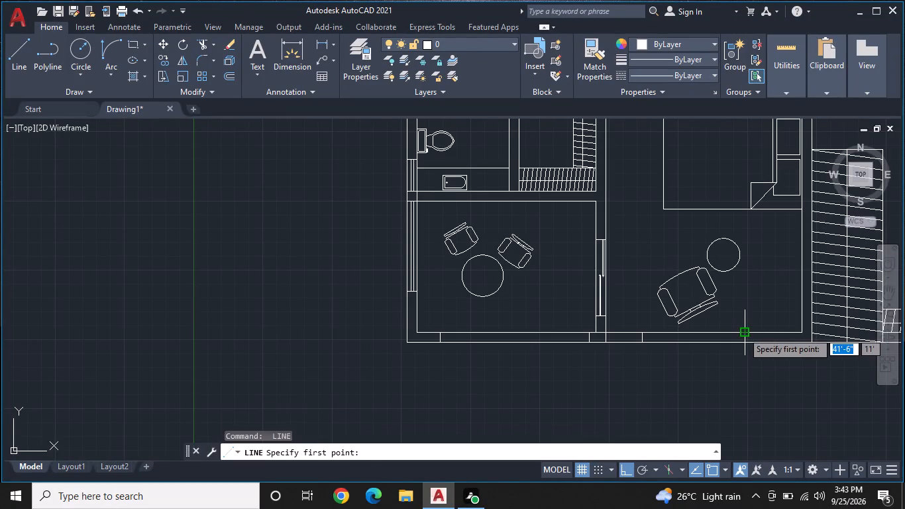
click(743, 332)
click(743, 341)
key(space)
Draw the centre line of the seating room's bottom window horizontally between the midpoints of its two end lines.
middle_drag(746, 371, 763, 368)
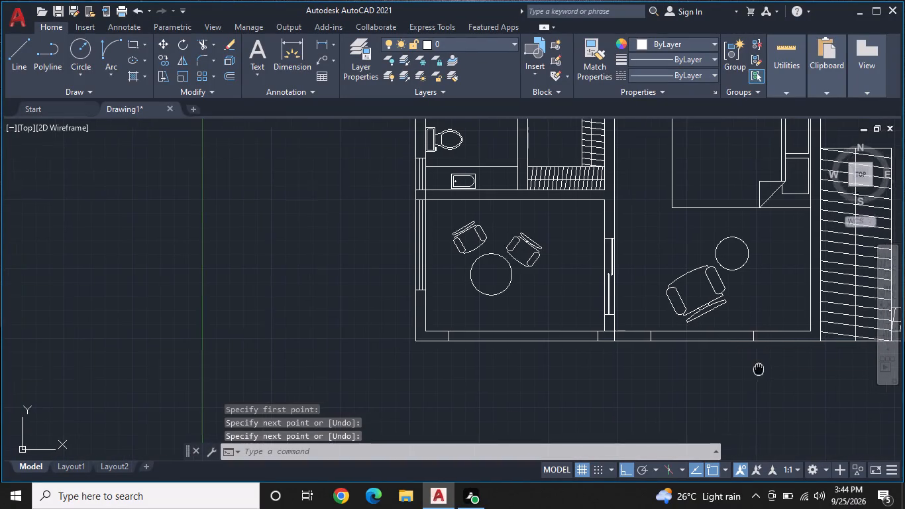
middle_drag(763, 368, 801, 365)
middle_drag(645, 359, 804, 372)
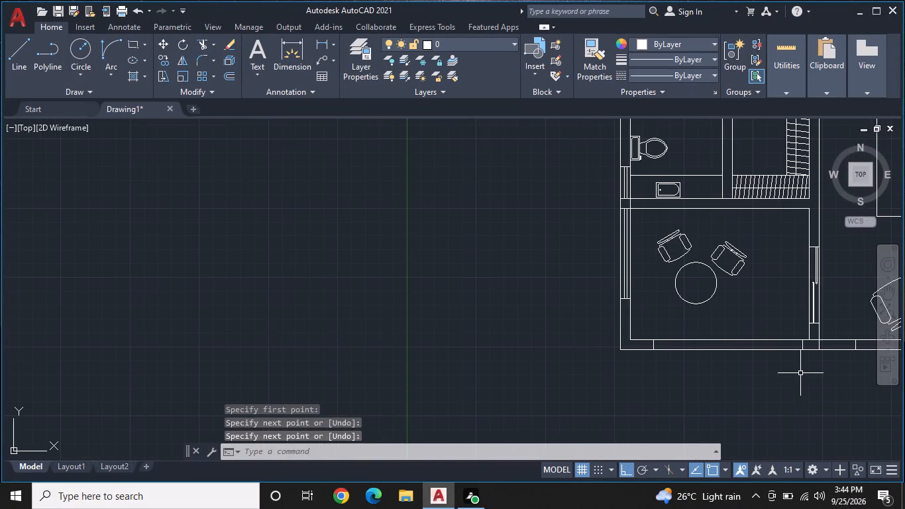
key(l)
key(space)
scroll(633, 349, up, 1)
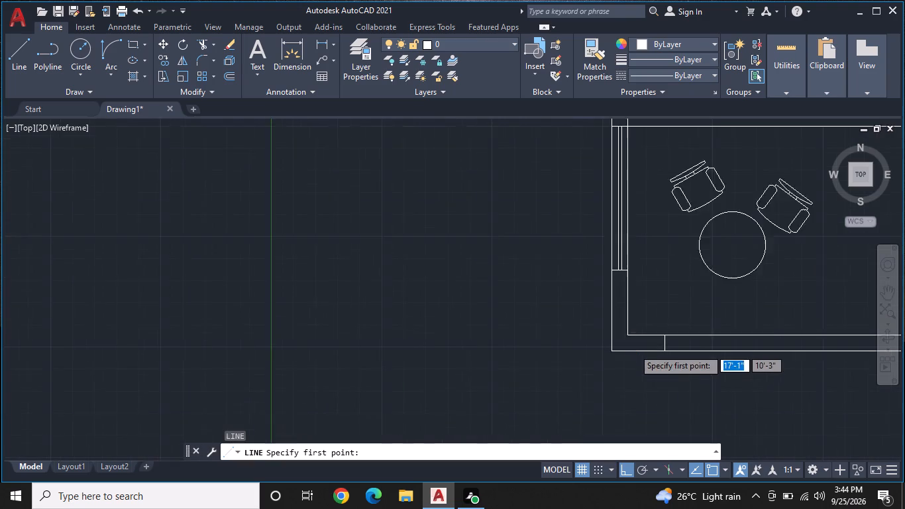
scroll(633, 349, up, 1)
click(682, 344)
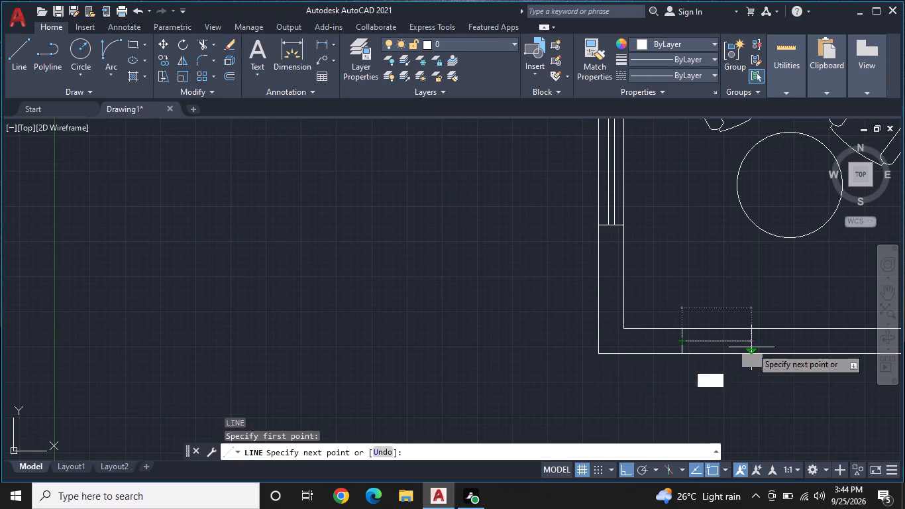
middle_drag(774, 347, 549, 349)
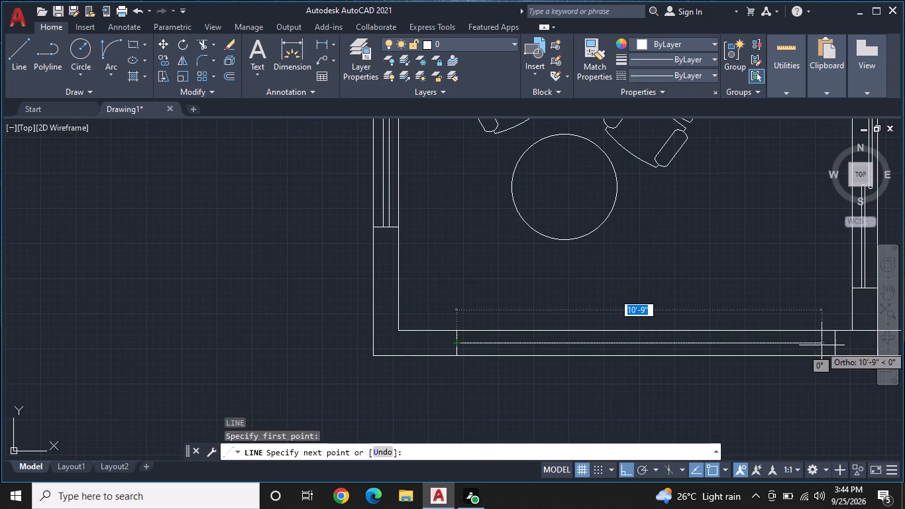
key(F8)
key(F8)
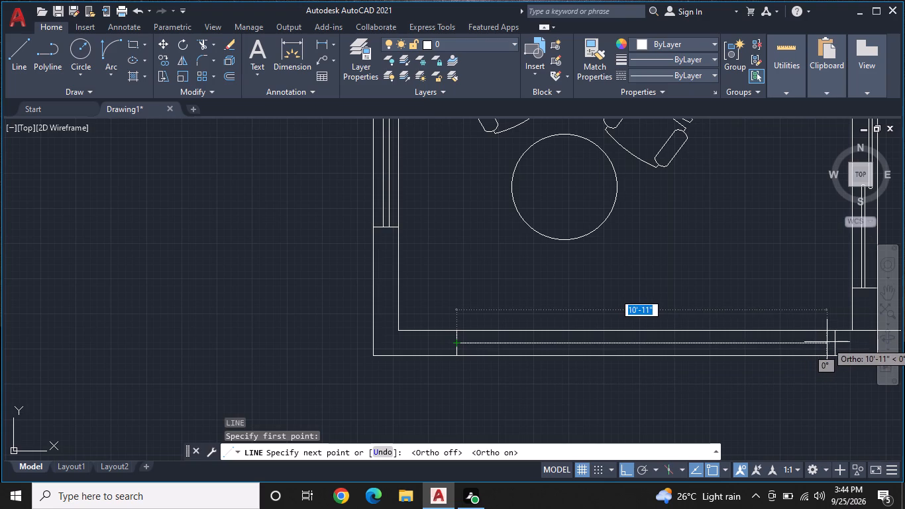
click(837, 343)
key(Escape)
Draw the centre line of the bedroom's bottom window horizontally between the midpoints of its two end lines.
middle_drag(769, 355, 686, 356)
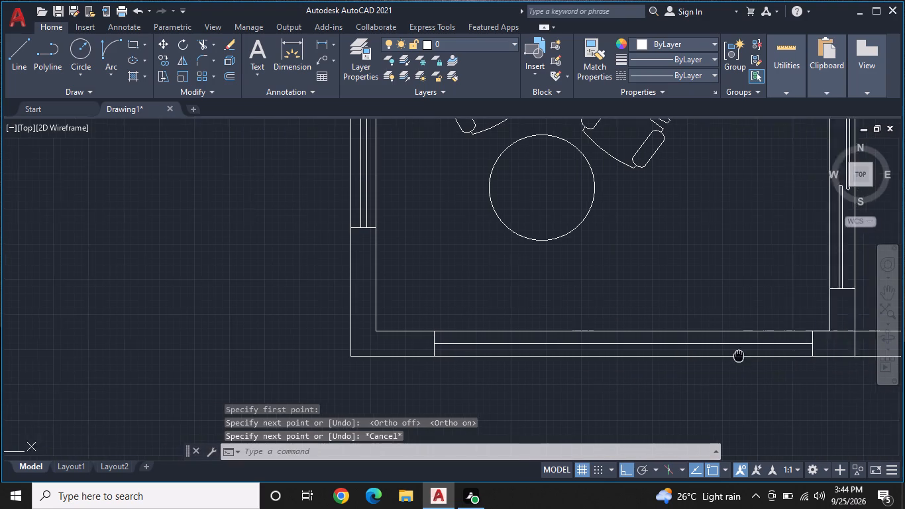
middle_drag(686, 356, 540, 355)
scroll(539, 354, down, 1)
middle_drag(753, 369, 656, 366)
key(space)
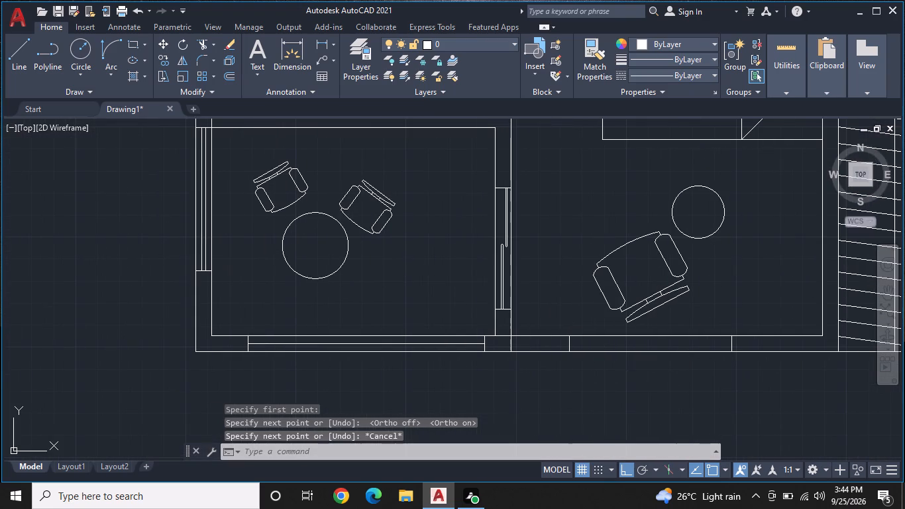
scroll(582, 353, up, 1)
click(564, 341)
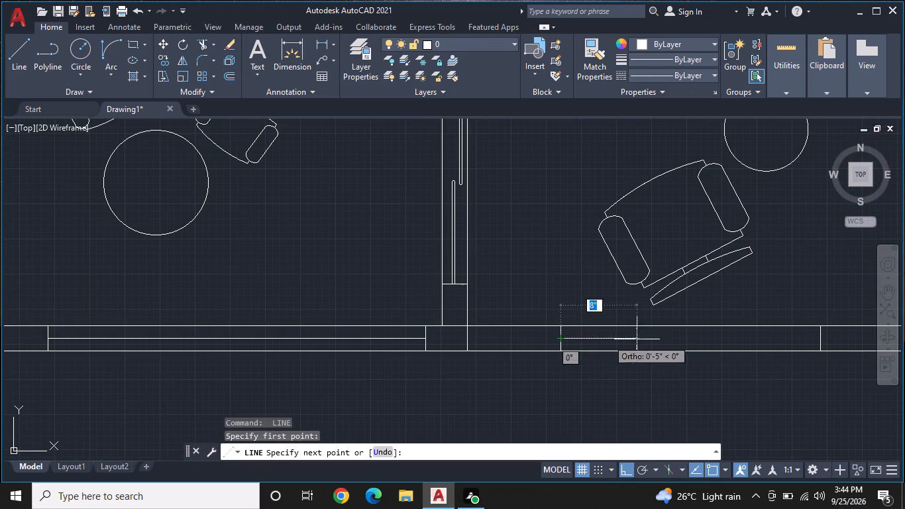
click(822, 341)
key(space)
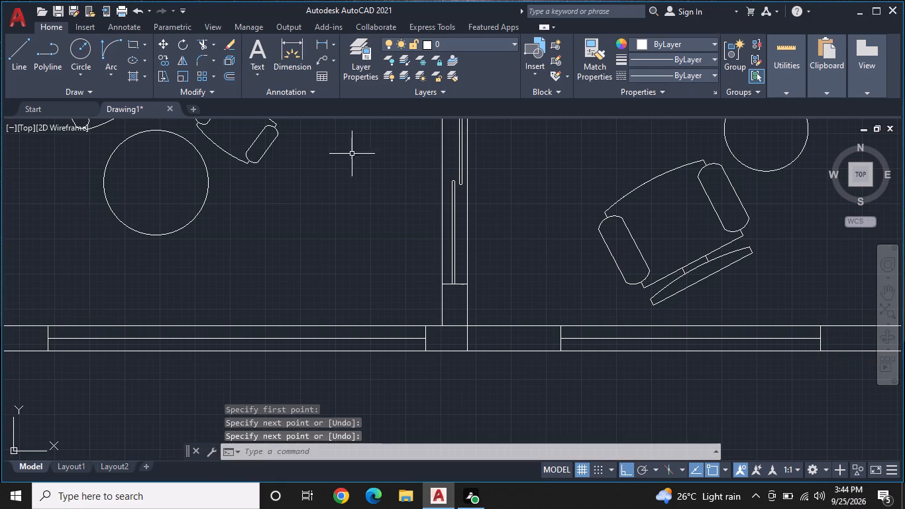
Offset the centre line of the bedroom's bottom window 1" to each side.
click(223, 72)
key(space)
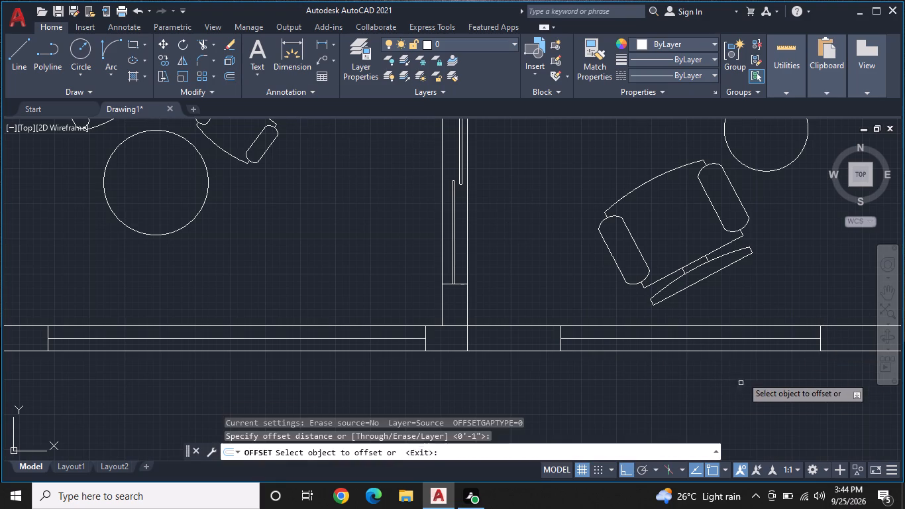
click(753, 339)
click(753, 346)
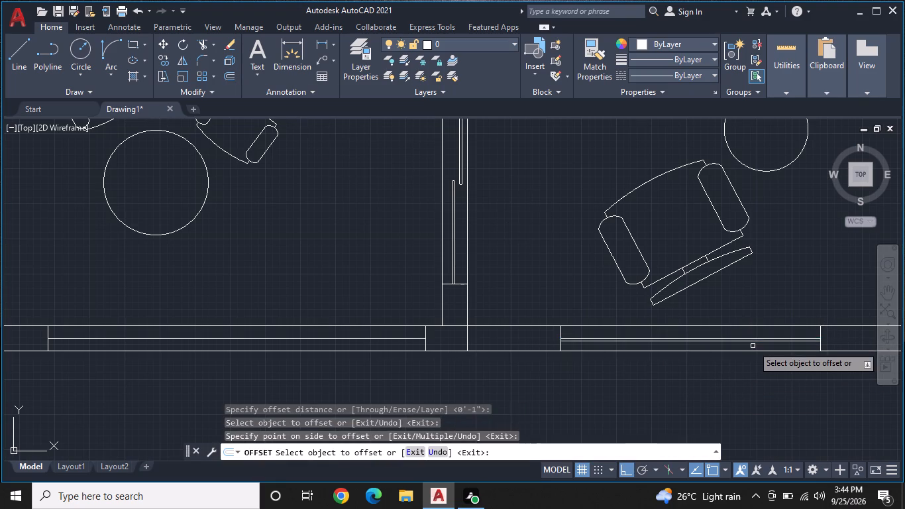
scroll(755, 342, up, 2)
click(761, 333)
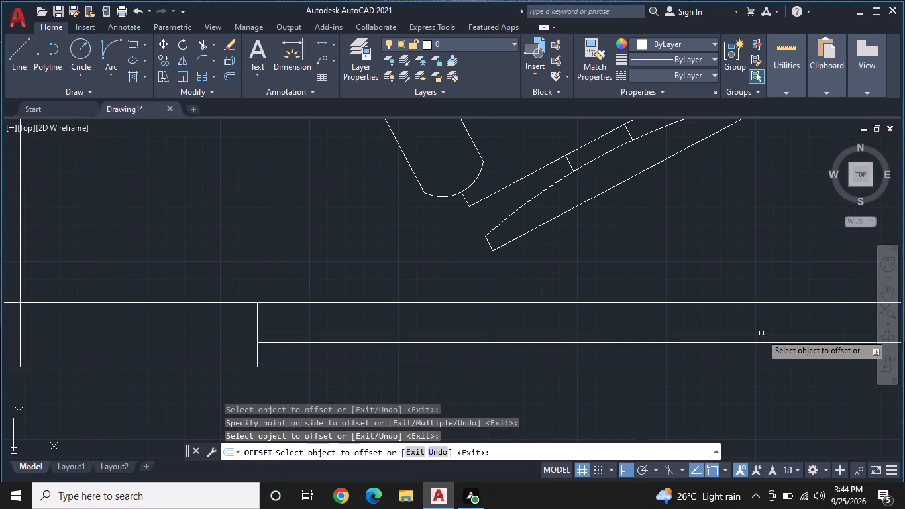
click(765, 334)
click(771, 319)
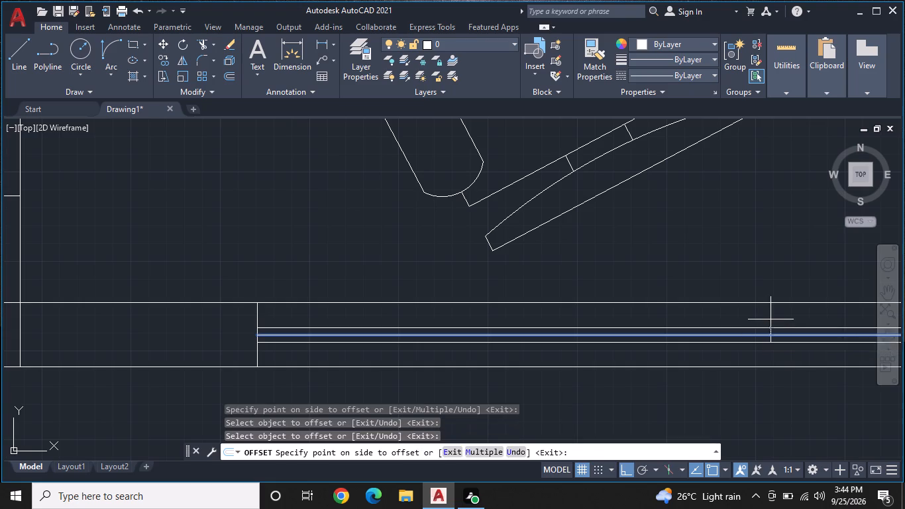
Offset the centre line of the seating room's bottom window 1" to each side.
middle_drag(604, 356, 845, 374)
scroll(598, 377, down, 1)
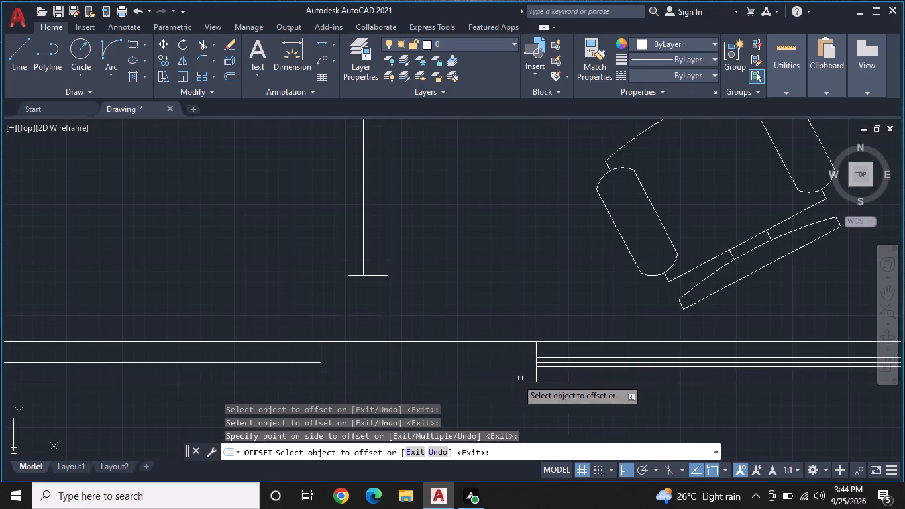
middle_drag(438, 372, 739, 359)
click(594, 349)
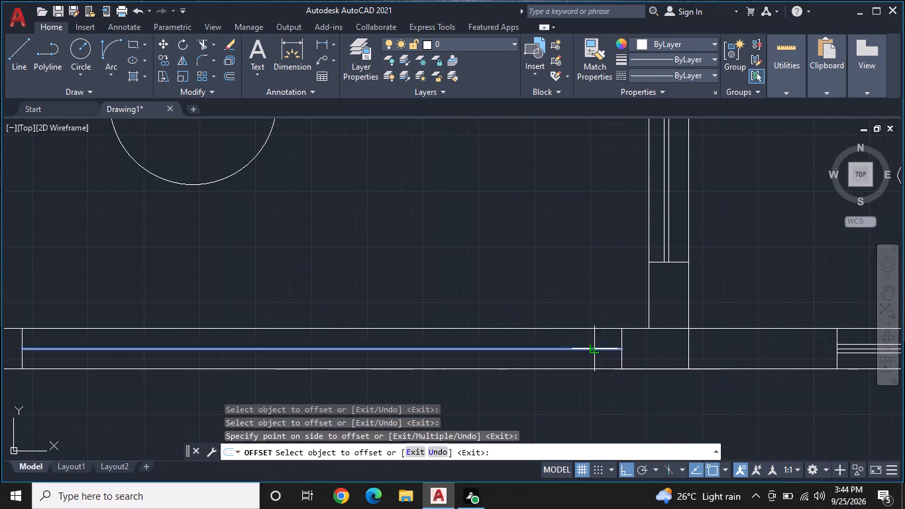
click(600, 332)
click(600, 350)
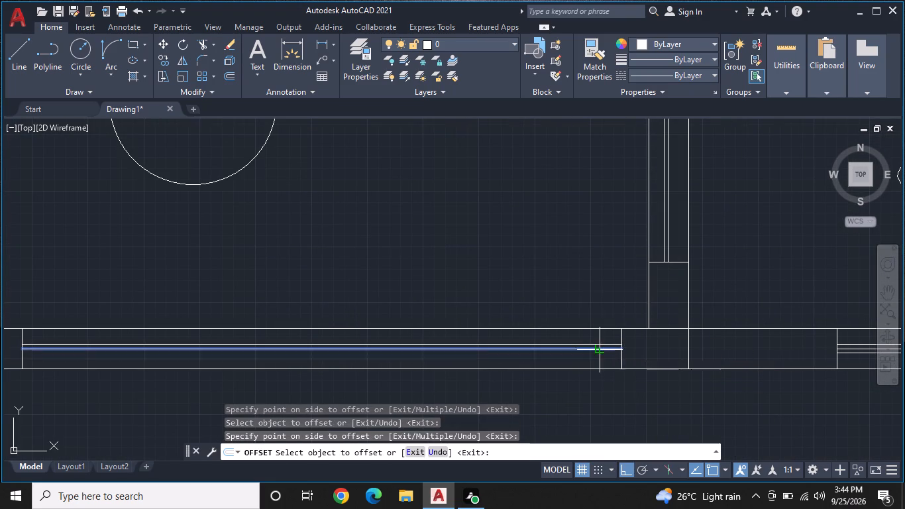
click(600, 363)
key(Escape)
Trim away the original centre lines of the seating room's and bedroom's bottom windows, between their offset copies.
text(tr)
key(space)
click(613, 349)
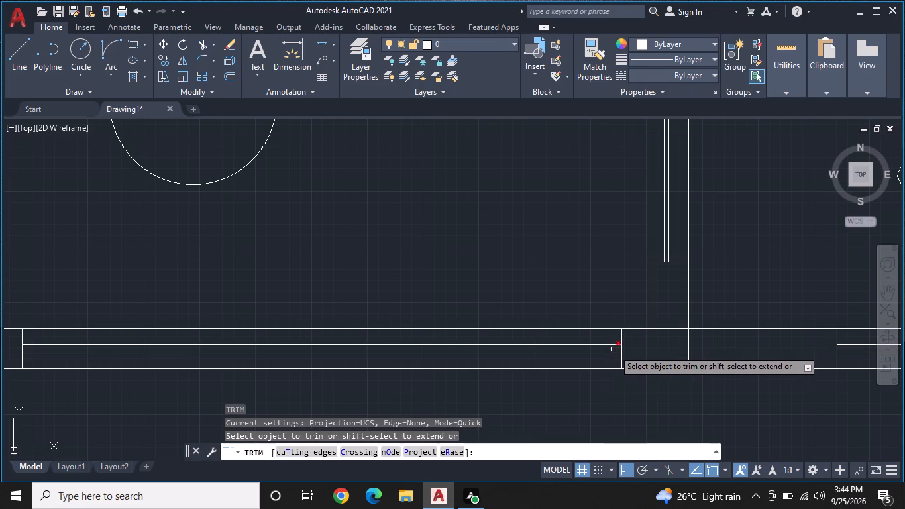
scroll(672, 365, down, 1)
middle_drag(753, 379, 550, 386)
scroll(649, 374, up, 1)
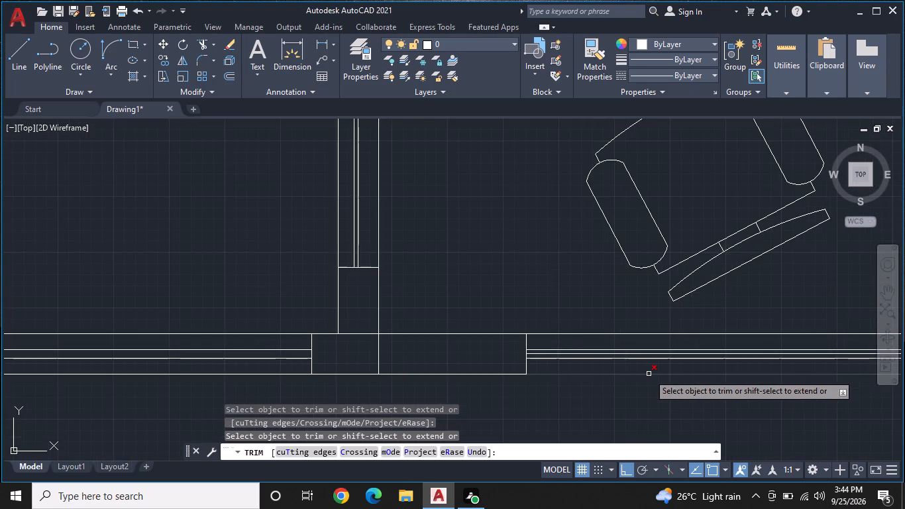
scroll(651, 372, up, 1)
click(673, 343)
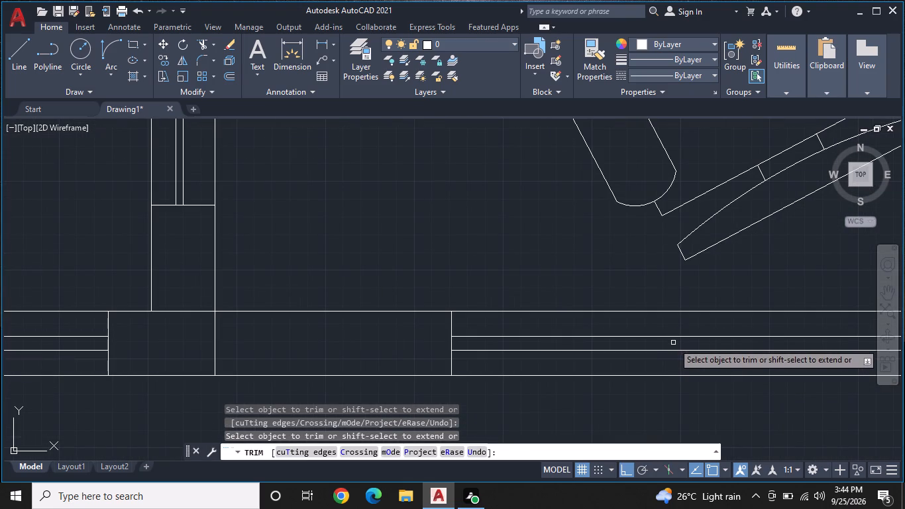
Set the current linetype for new objects to the dashed ACAD_ISO02W100.
scroll(674, 349, down, 3)
middle_drag(701, 377, 636, 365)
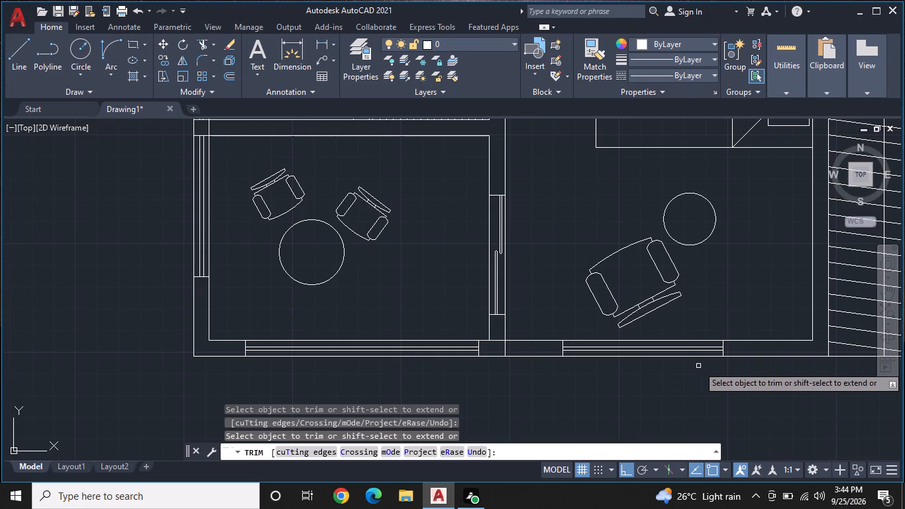
middle_drag(661, 370, 697, 347)
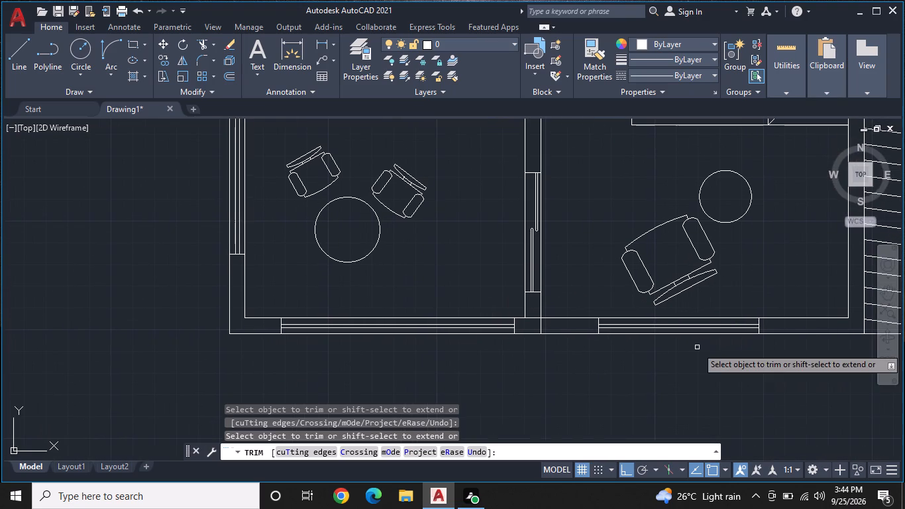
key(Escape)
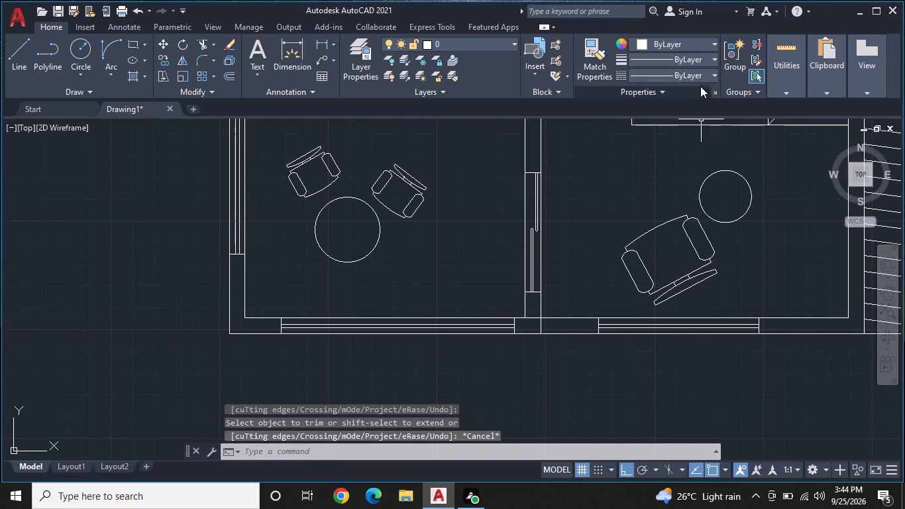
click(699, 76)
click(680, 126)
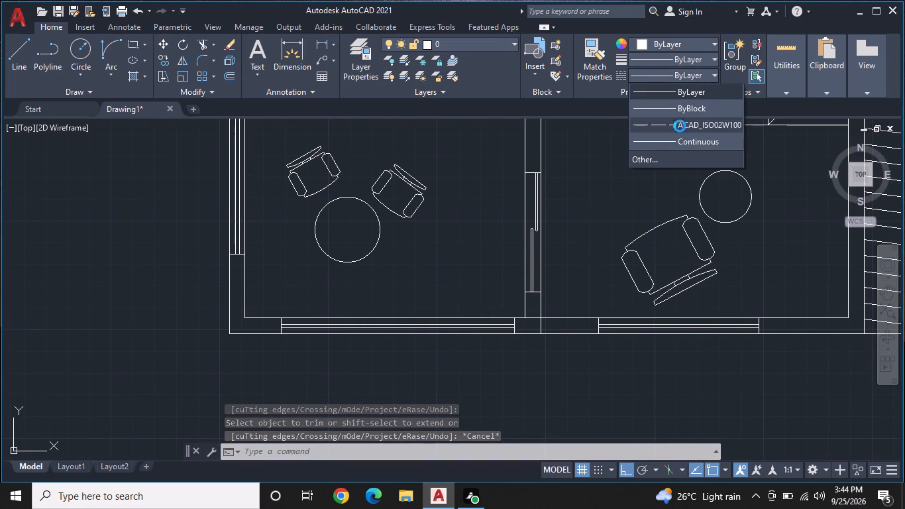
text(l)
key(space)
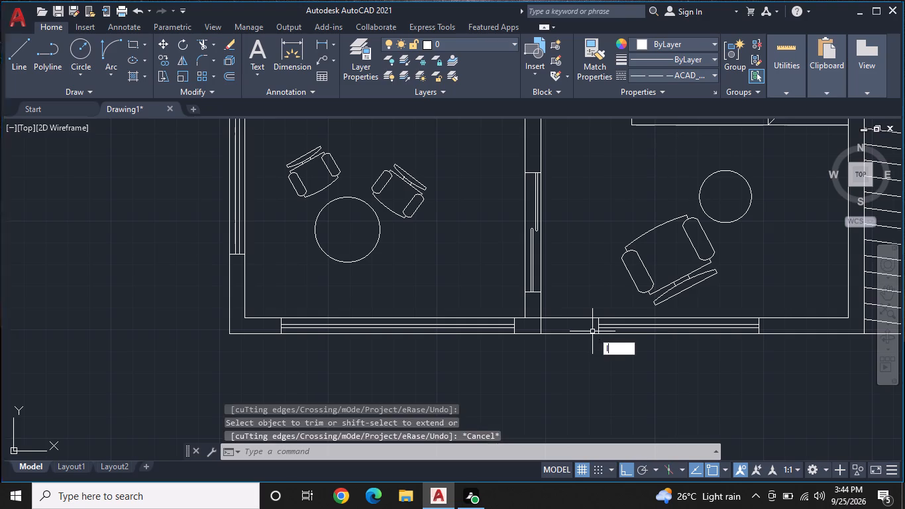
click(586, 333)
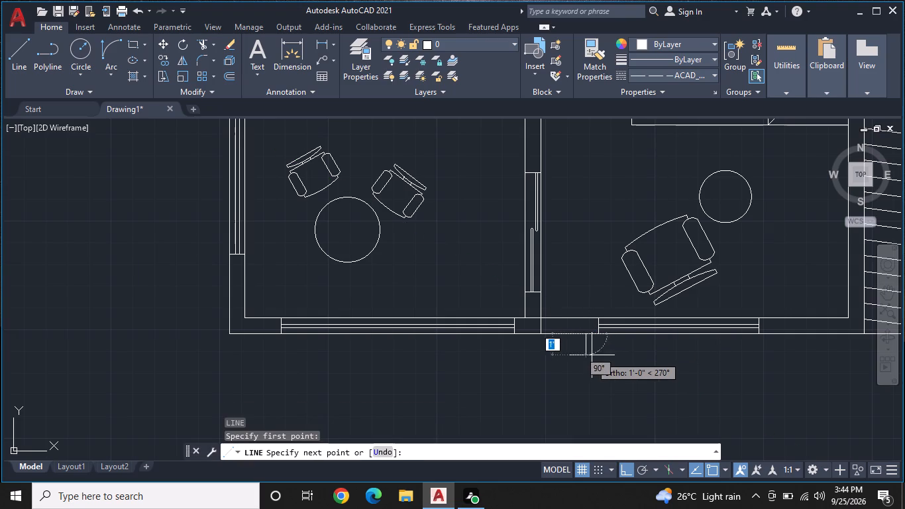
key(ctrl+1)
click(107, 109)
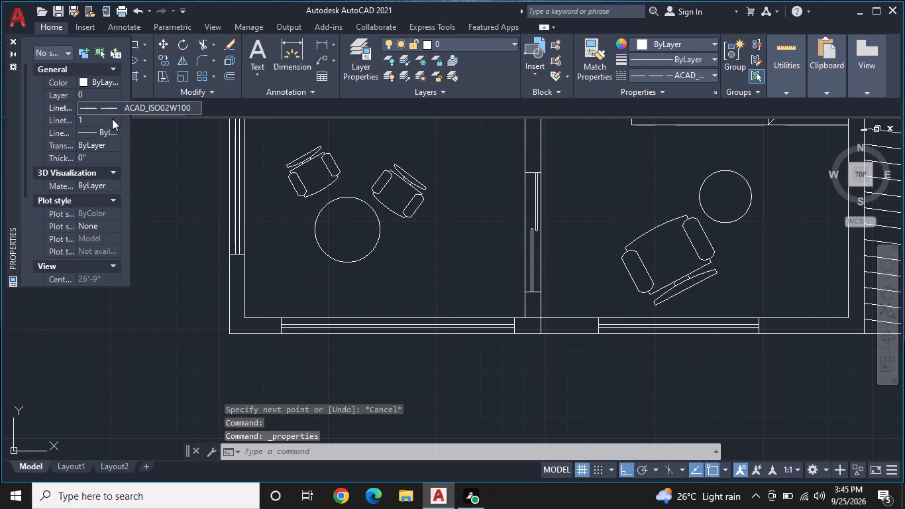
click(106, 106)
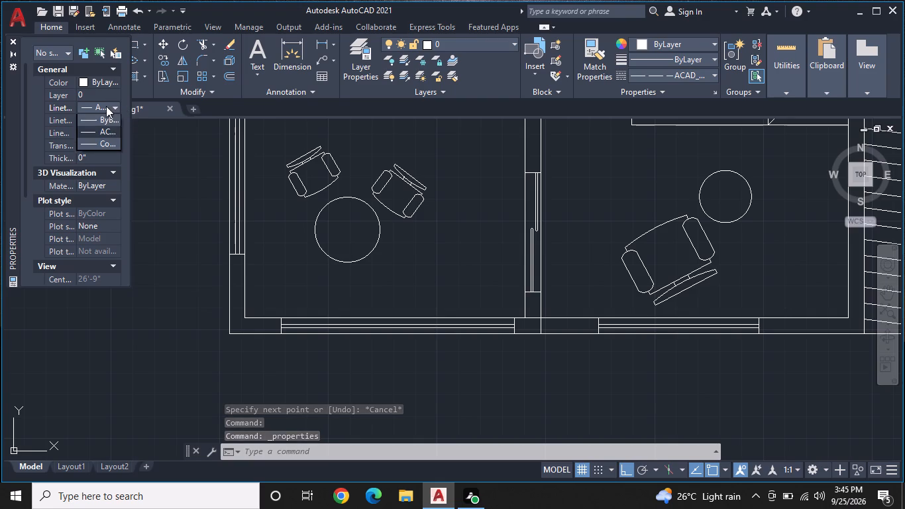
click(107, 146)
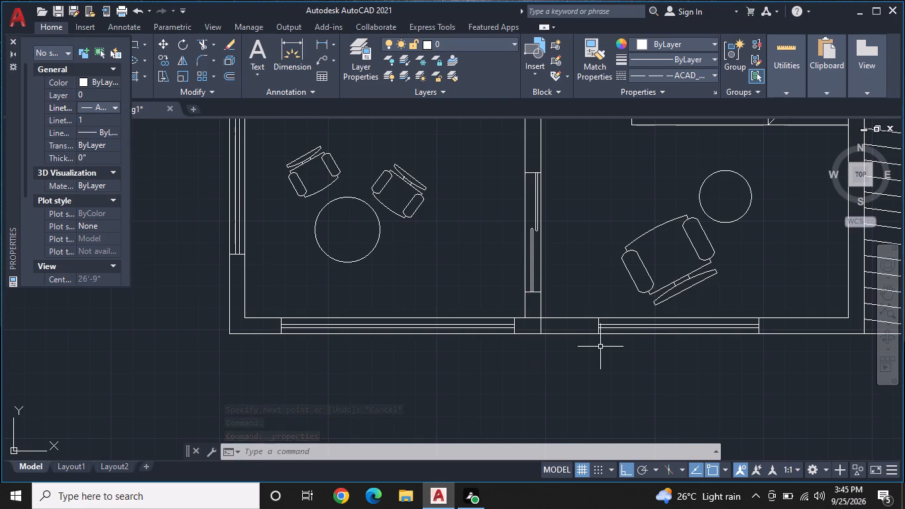
Draw a three-sided dashed outline projecting below the outer wall at the bedroom's bottom window, slightly wider than the window.
text(l)
key(space)
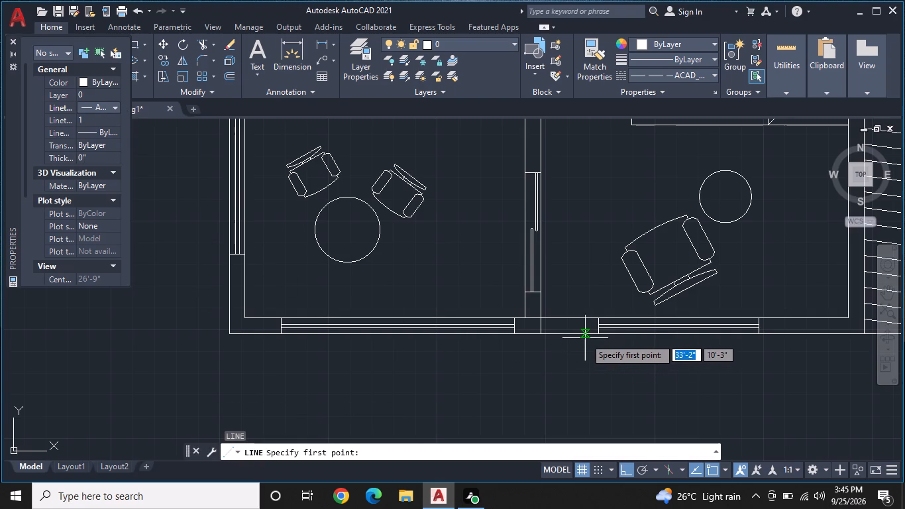
click(586, 334)
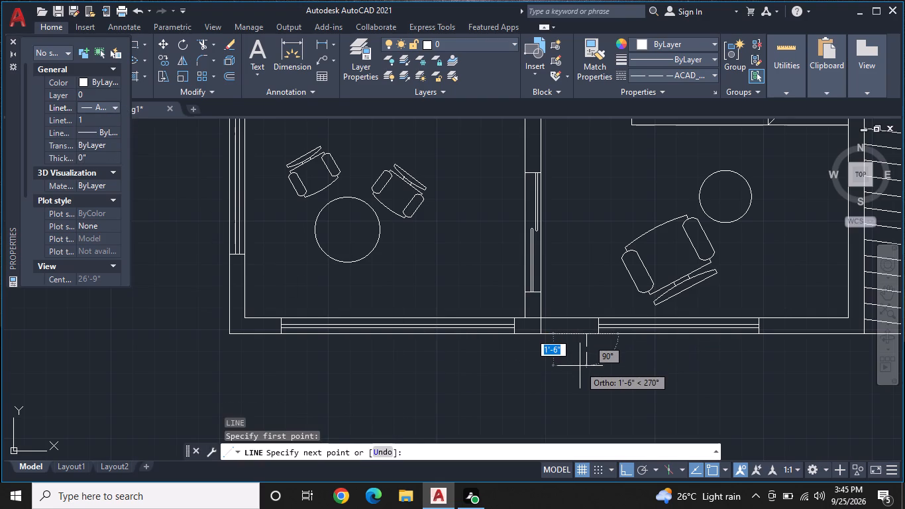
click(587, 359)
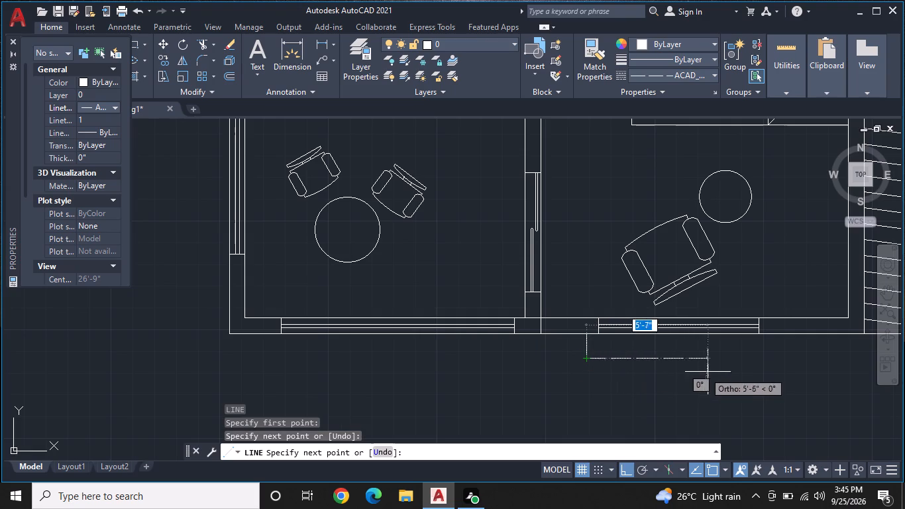
click(767, 368)
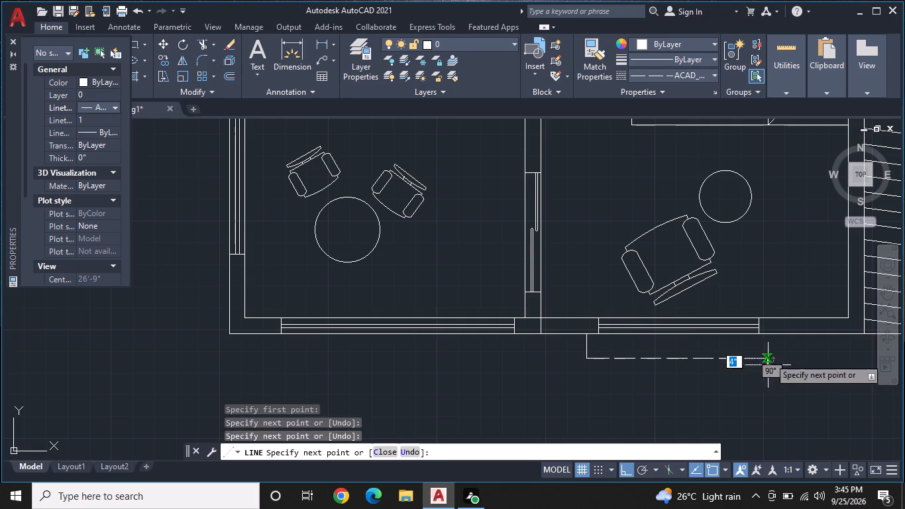
click(772, 335)
key(space)
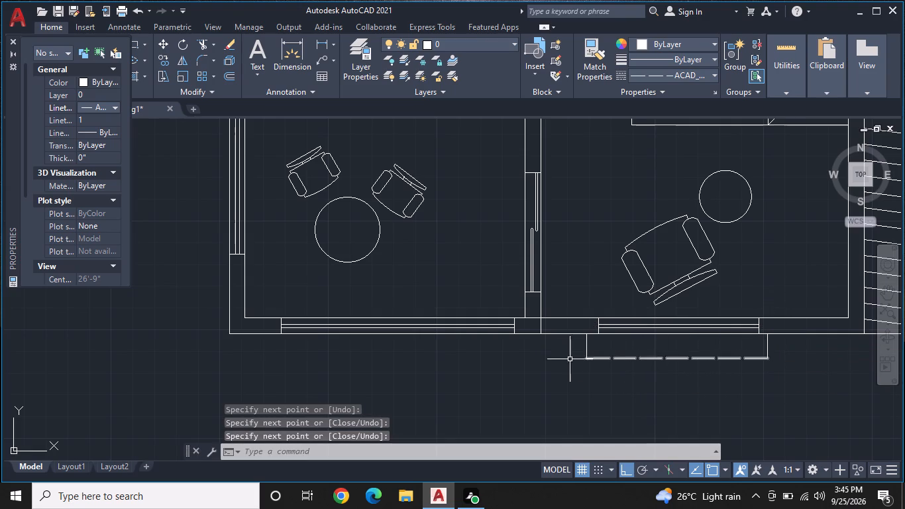
Draw a three-sided dashed outline about 12'-2" wide and 1'-3" deep below the outer wall at the seating room's bottom window.
key(space)
click(268, 333)
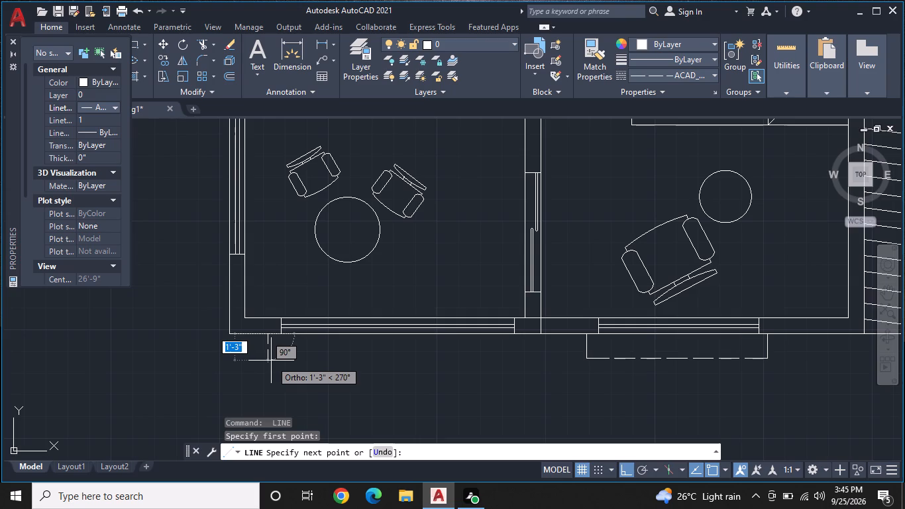
click(271, 361)
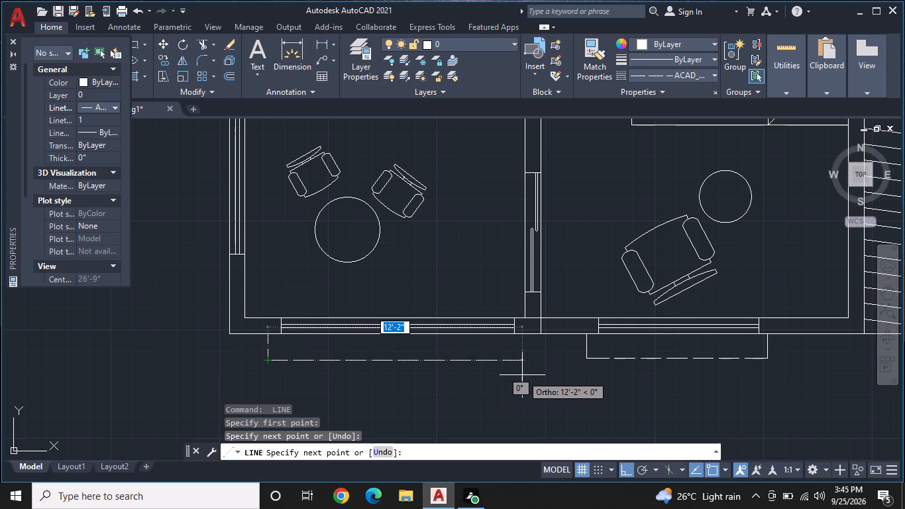
click(522, 375)
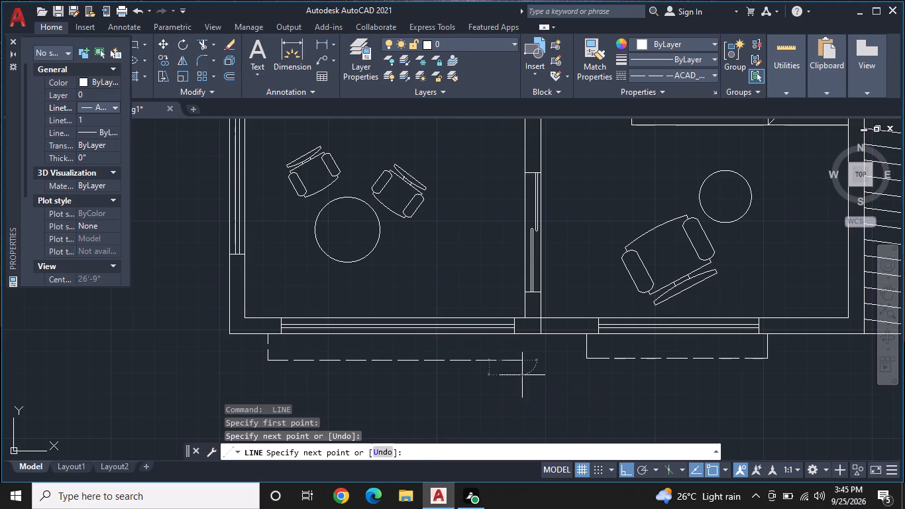
click(523, 336)
key(Escape)
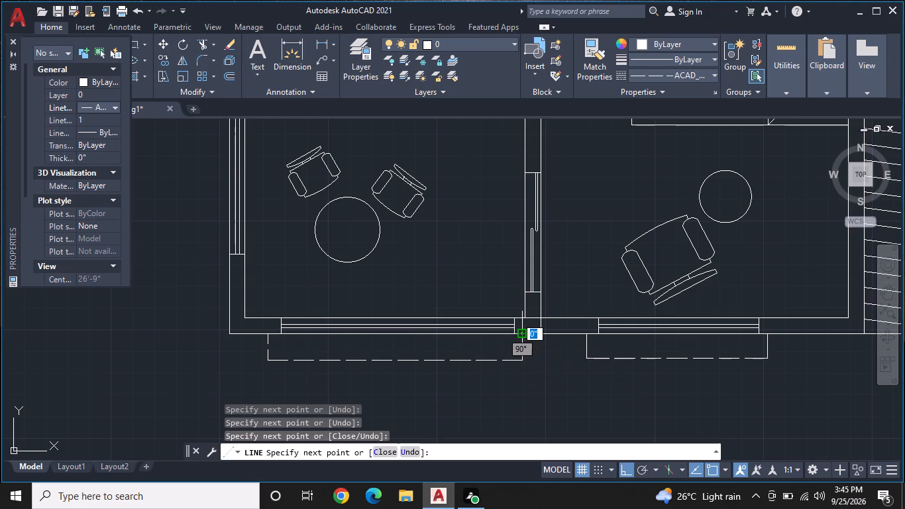
Examine the floor plan's lower rooms, walls and windows for remaining work.
scroll(523, 336, down, 1)
middle_drag(539, 358, 588, 317)
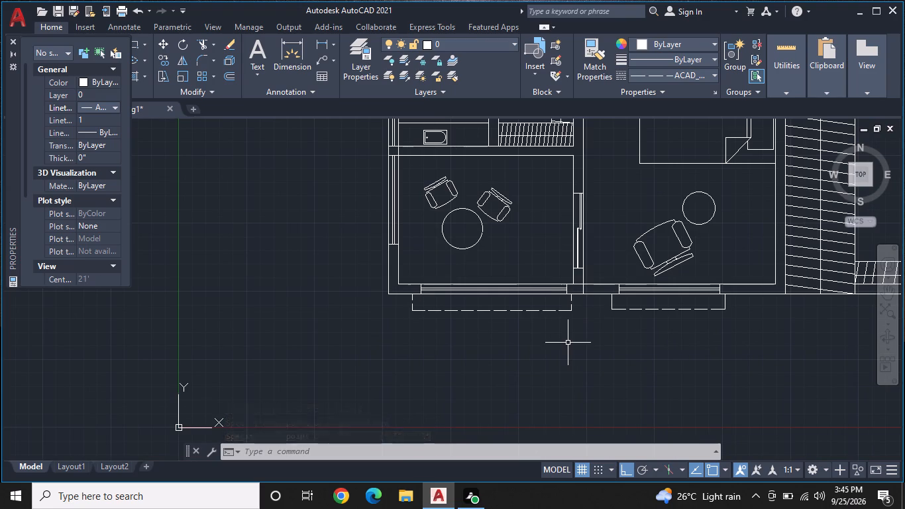
middle_drag(568, 343, 587, 335)
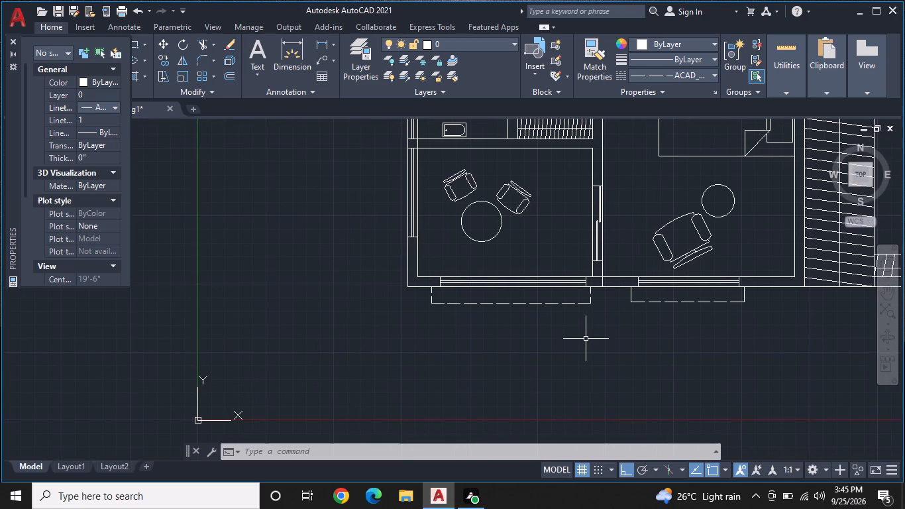
middle_drag(562, 314, 577, 347)
scroll(578, 349, down, 1)
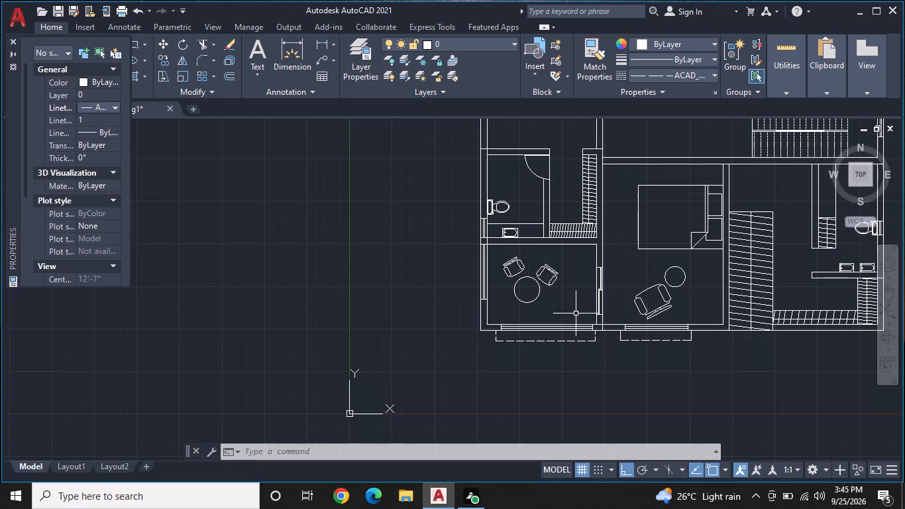
middle_drag(580, 322, 604, 380)
scroll(625, 341, up, 1)
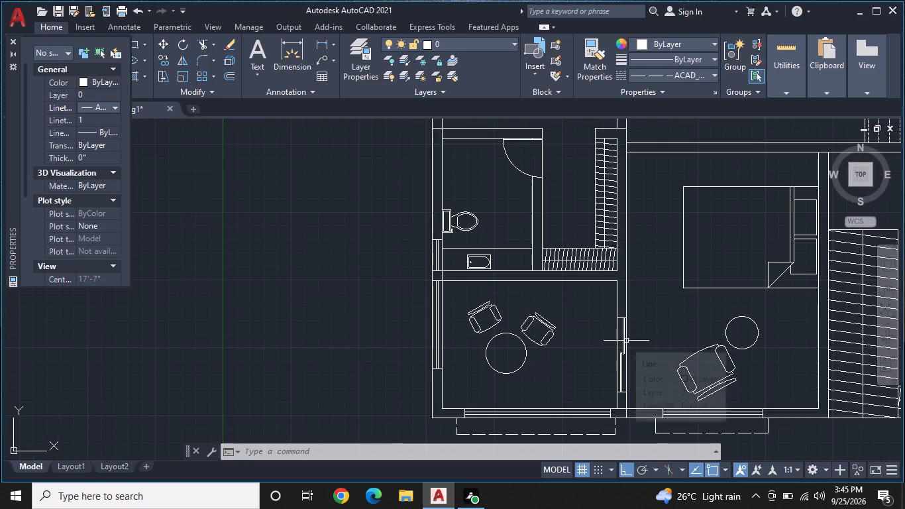
middle_drag(655, 331, 660, 342)
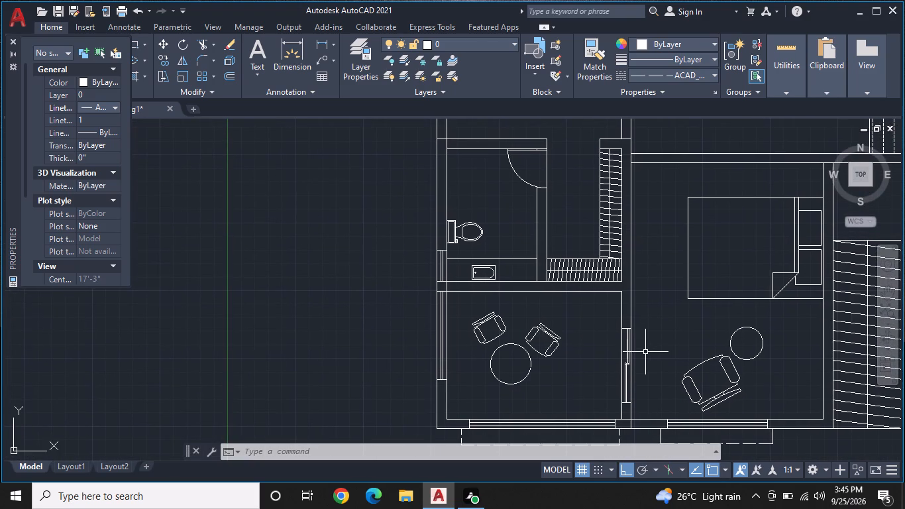
middle_drag(635, 329, 643, 355)
scroll(643, 355, down, 1)
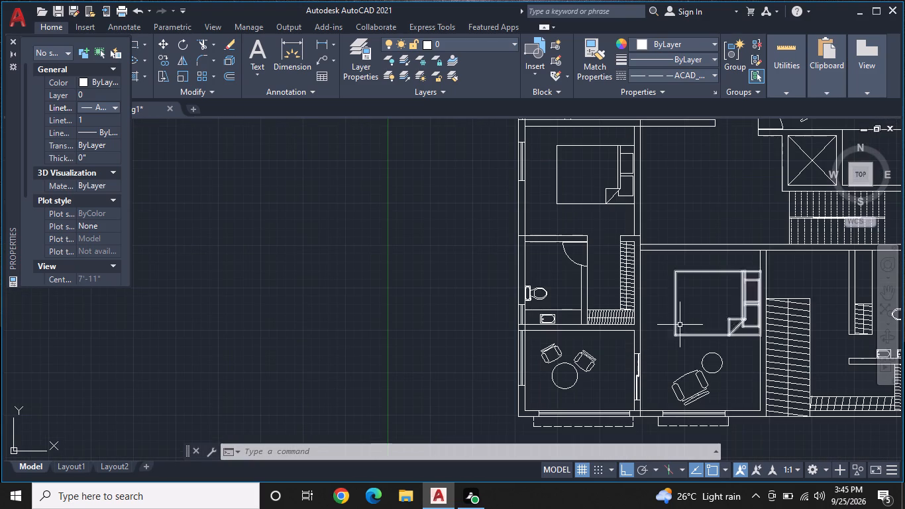
middle_drag(680, 325, 547, 340)
scroll(547, 340, down, 1)
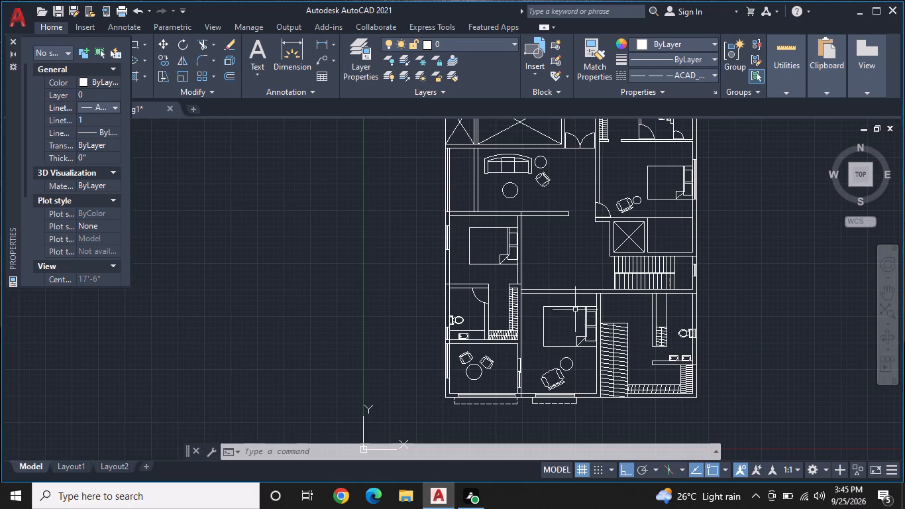
middle_drag(577, 309, 630, 346)
middle_drag(631, 349, 633, 320)
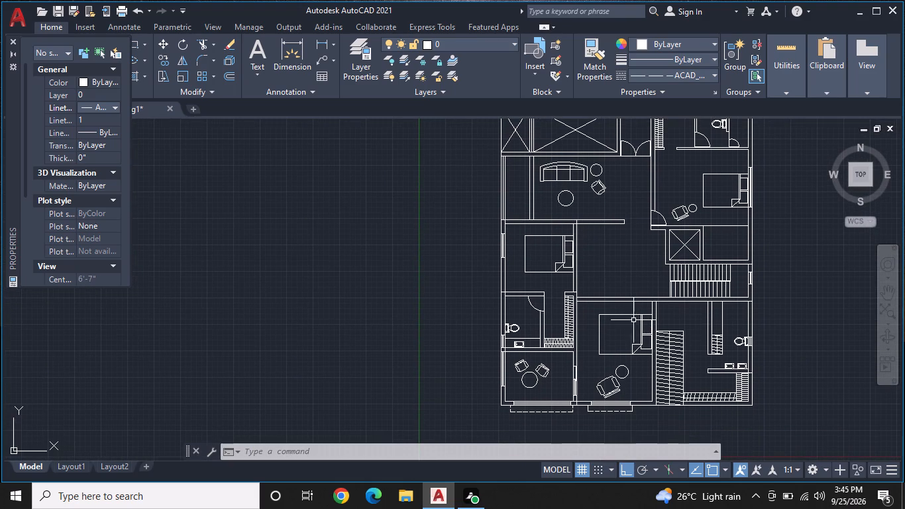
middle_drag(729, 346, 610, 325)
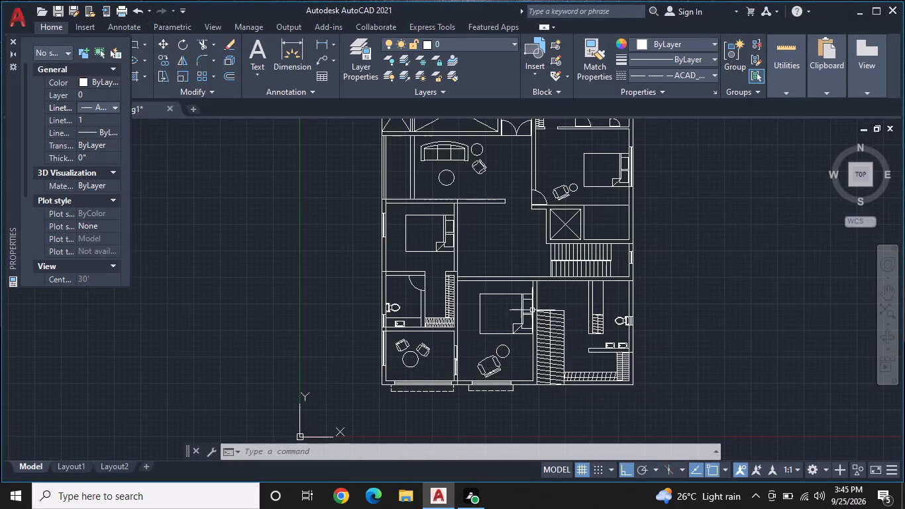
Trim away the wall stub, both lines and its end line, that extends past the bedroom corner into the hall below the sofa area.
scroll(509, 278, down, 1)
scroll(515, 254, up, 1)
middle_drag(494, 239, 524, 257)
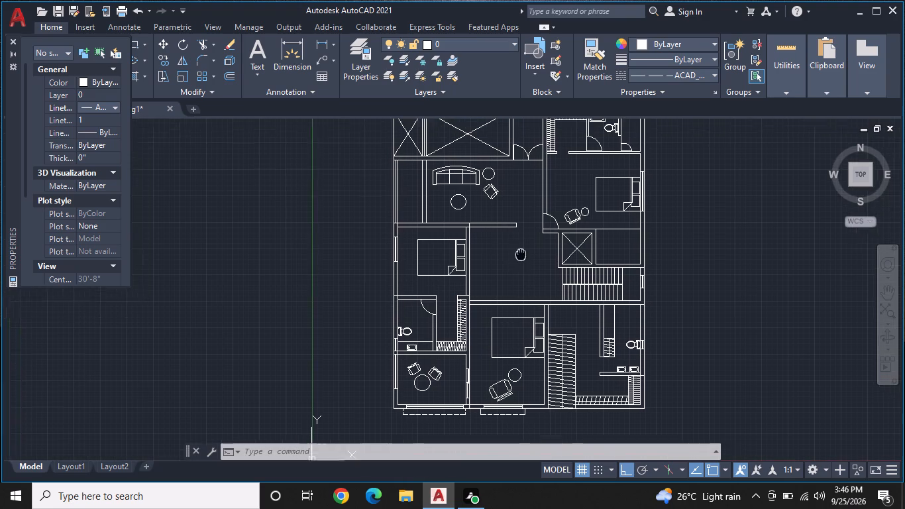
middle_drag(524, 257, 548, 282)
scroll(548, 282, up, 1)
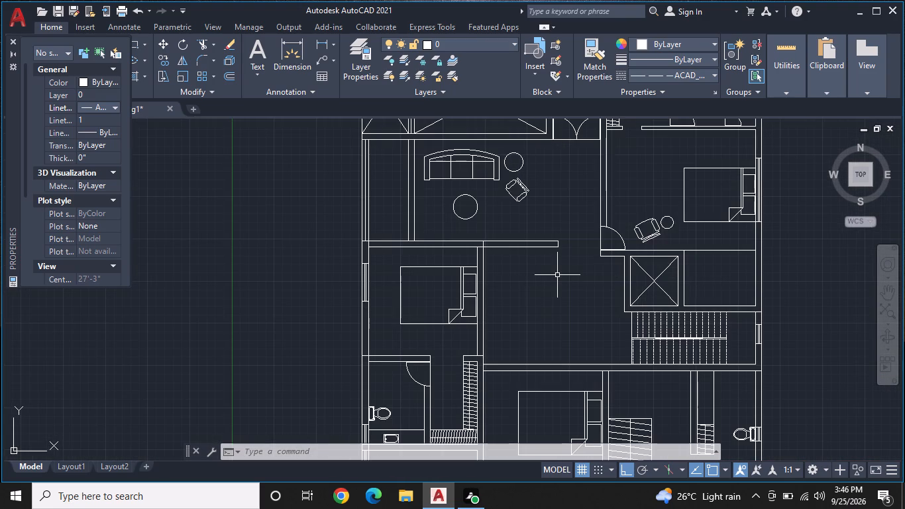
middle_drag(572, 283, 585, 285)
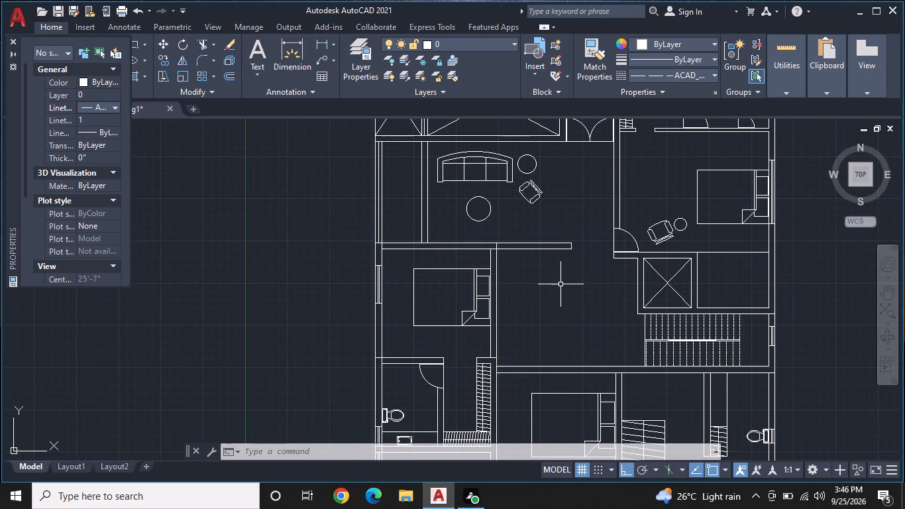
middle_drag(547, 288, 588, 328)
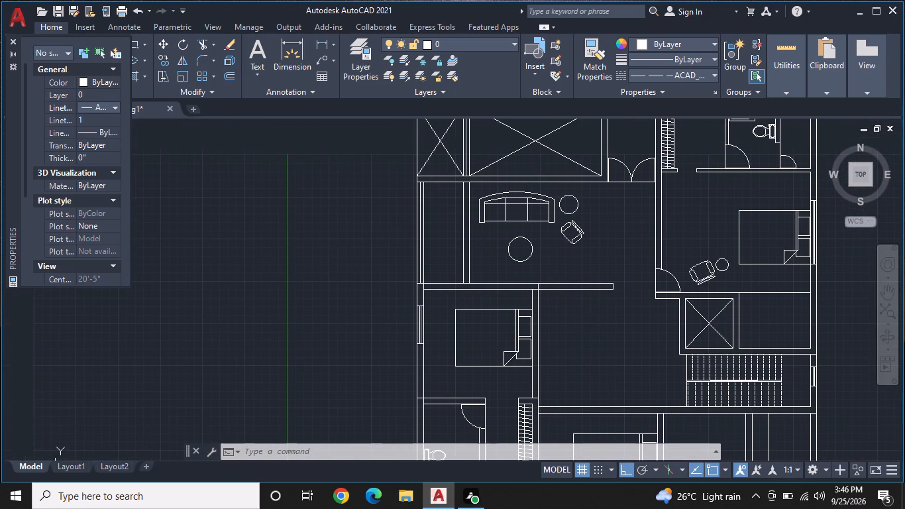
scroll(590, 292, up, 2)
text(tr)
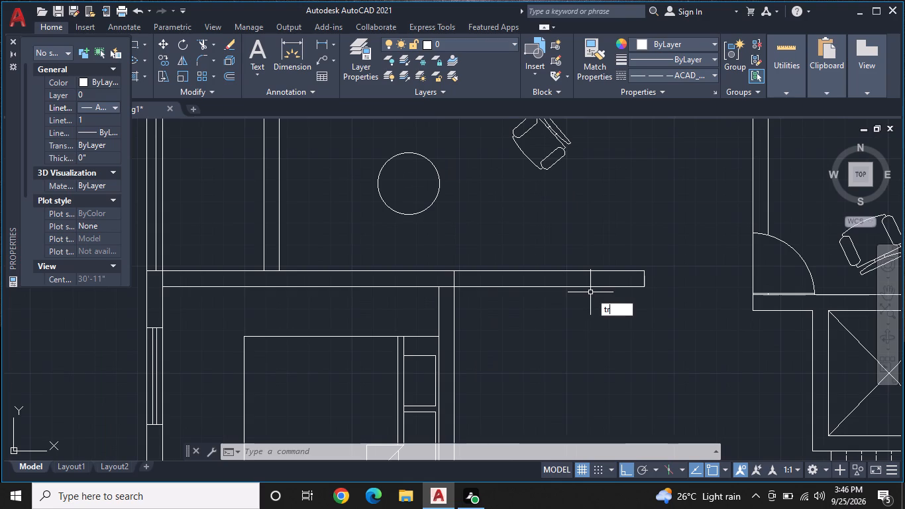
key(space)
click(591, 286)
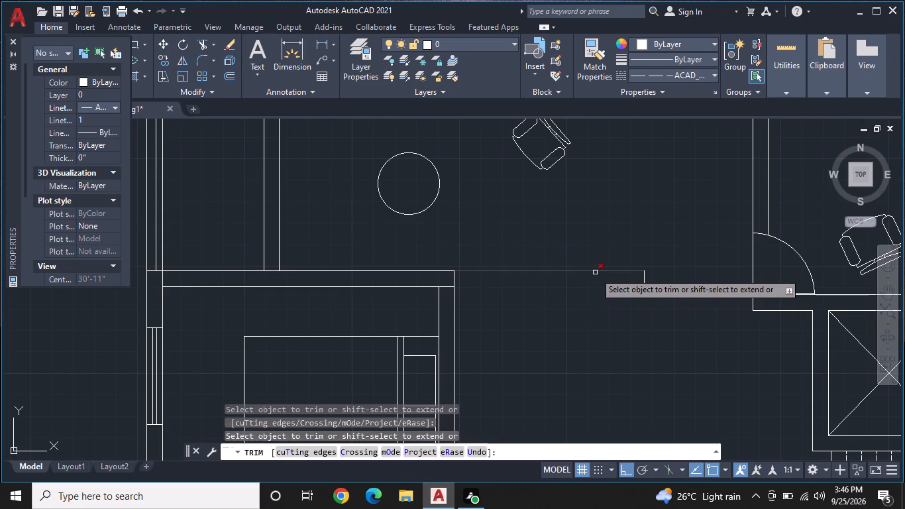
click(596, 272)
click(645, 276)
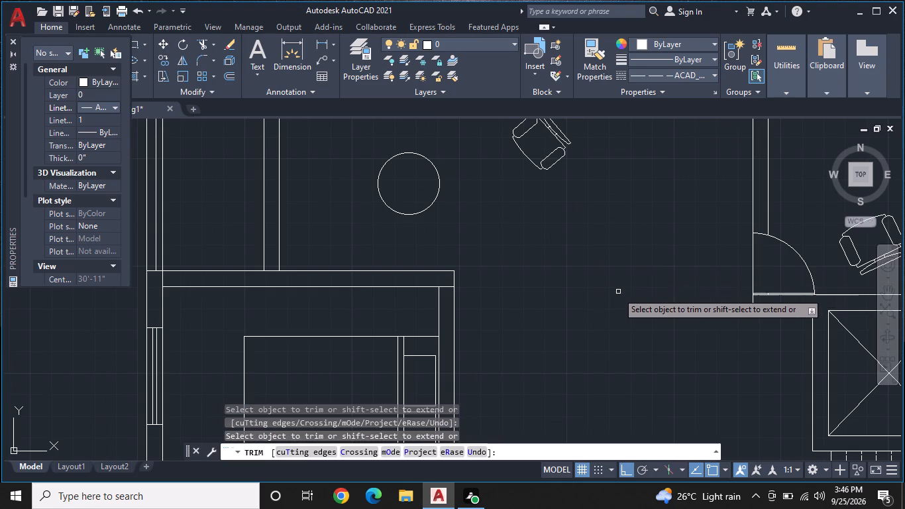
key(Escape)
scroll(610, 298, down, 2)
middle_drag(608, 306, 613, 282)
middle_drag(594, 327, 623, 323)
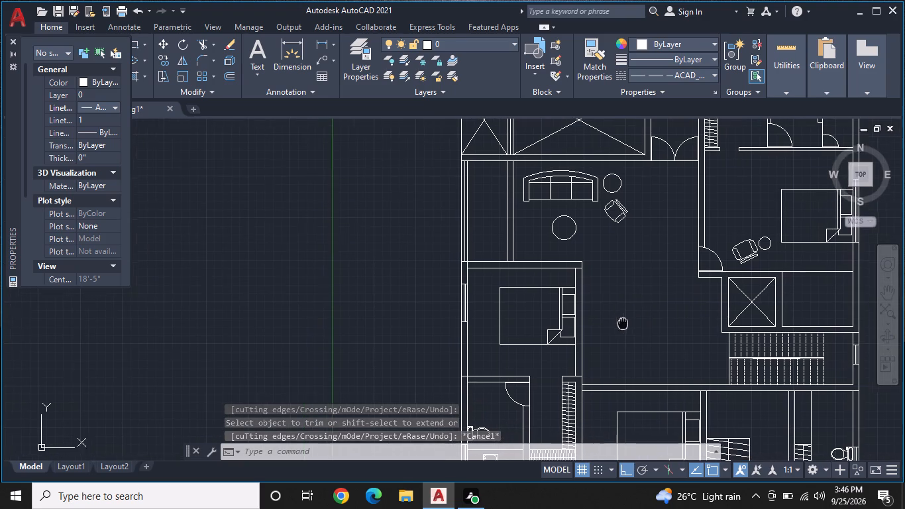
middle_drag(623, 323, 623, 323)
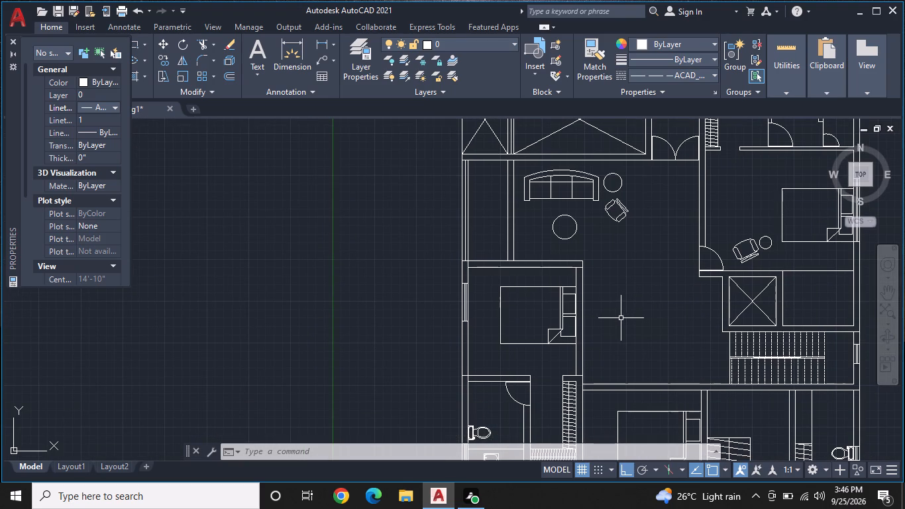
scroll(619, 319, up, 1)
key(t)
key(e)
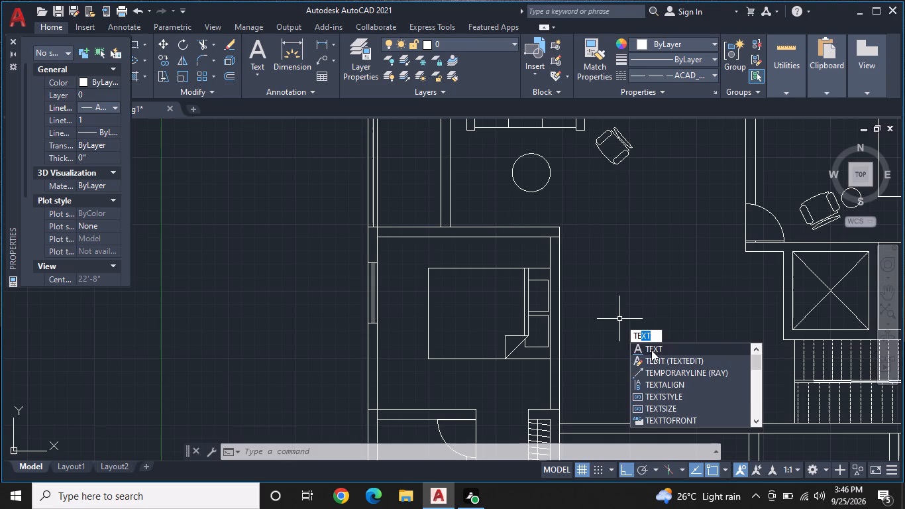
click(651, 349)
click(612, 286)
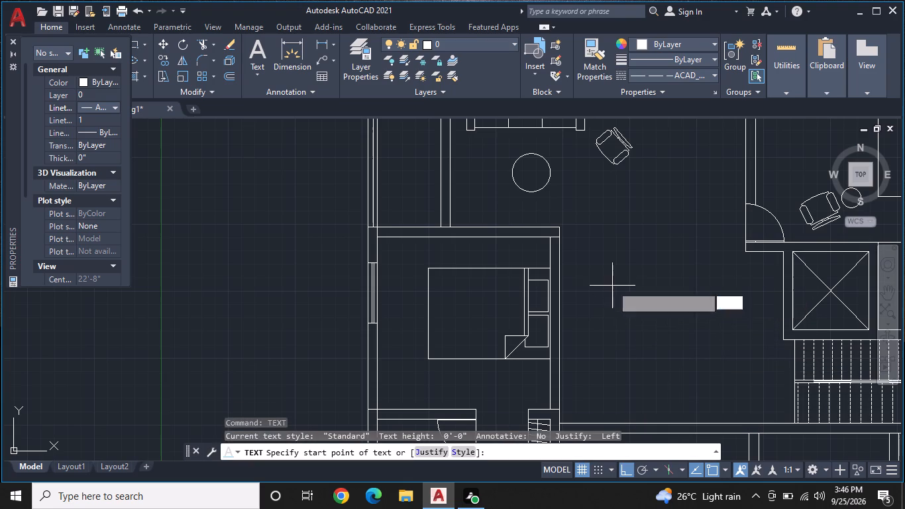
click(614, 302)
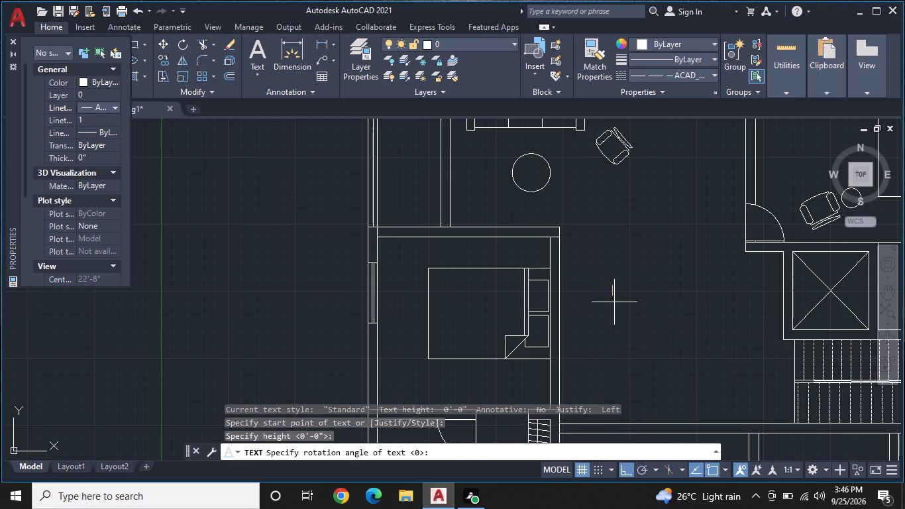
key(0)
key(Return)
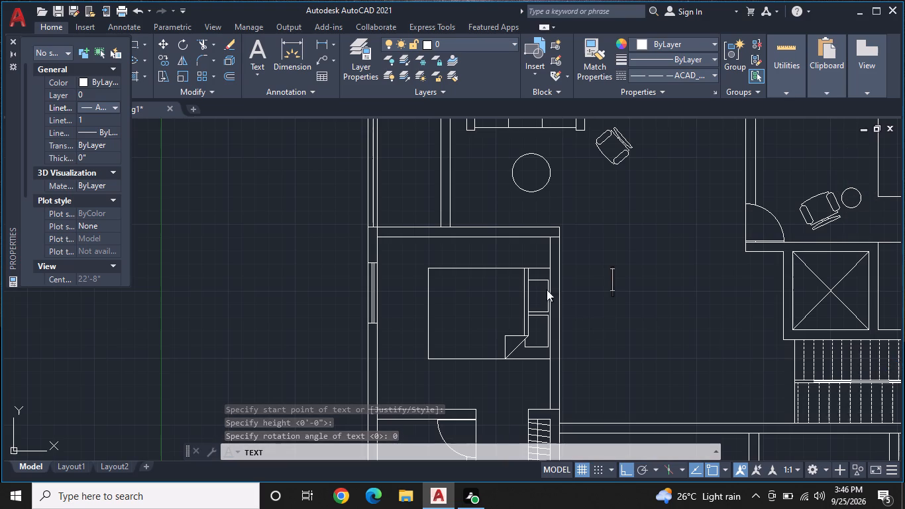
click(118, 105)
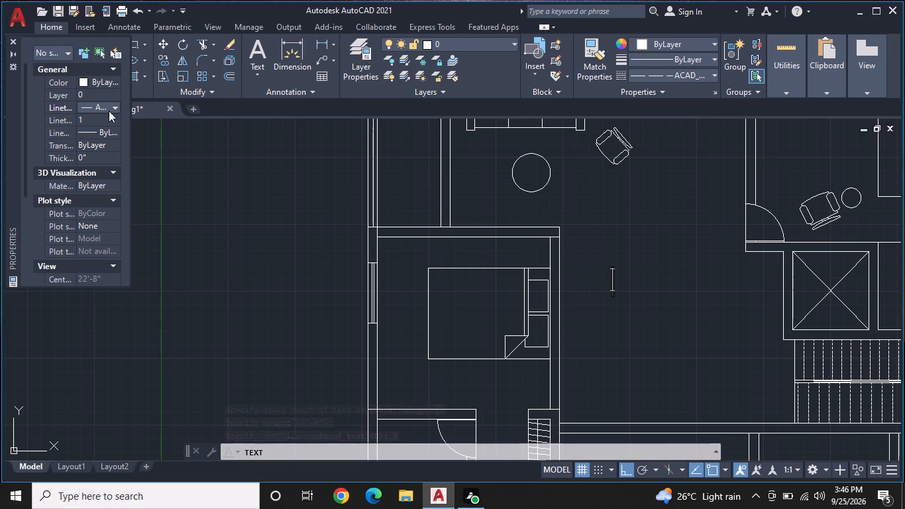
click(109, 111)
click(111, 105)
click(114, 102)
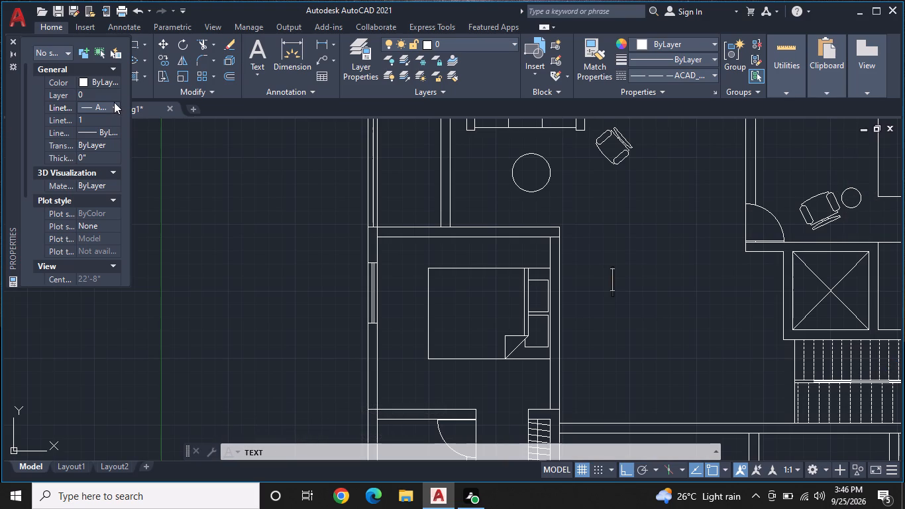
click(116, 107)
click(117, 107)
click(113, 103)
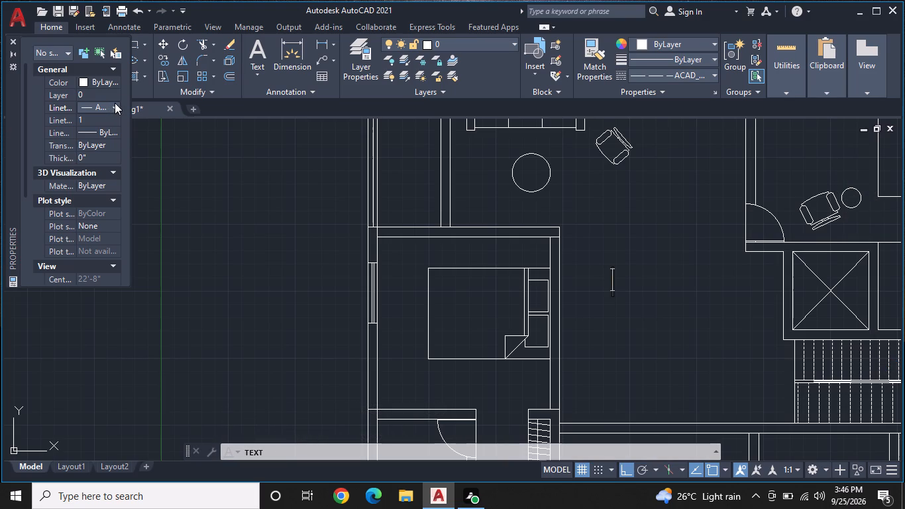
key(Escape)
Set the current linetype to ByLayer and close the Properties palette.
click(115, 103)
click(109, 115)
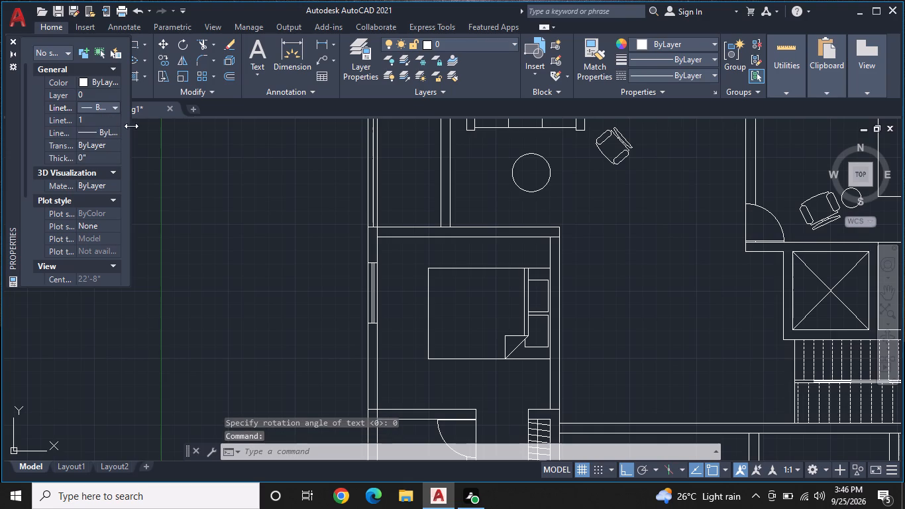
click(689, 74)
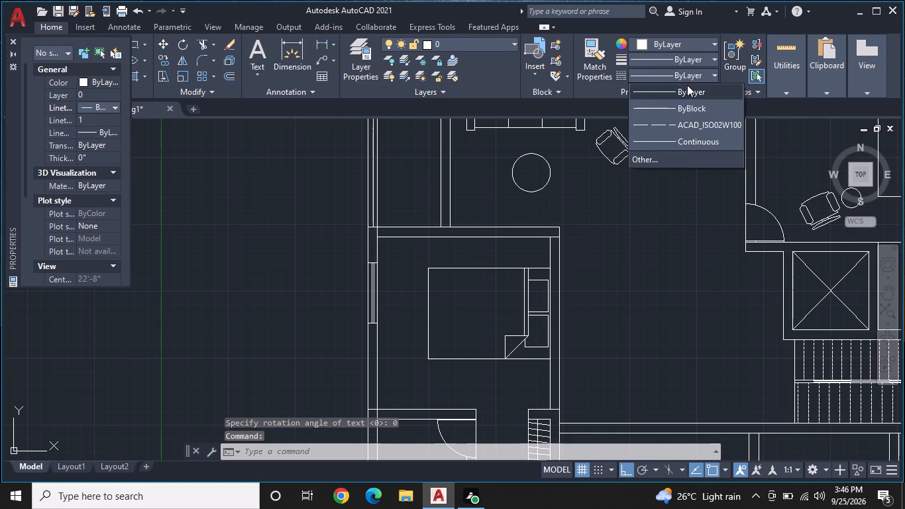
click(687, 87)
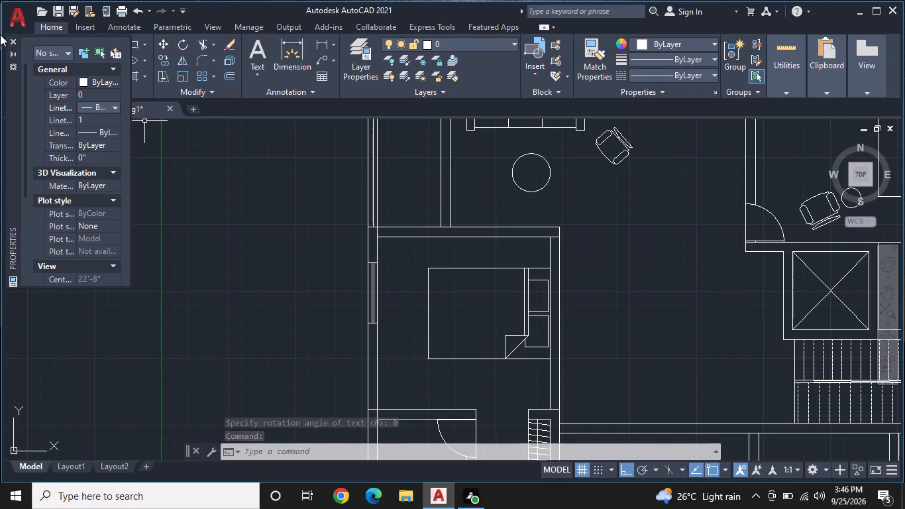
click(11, 38)
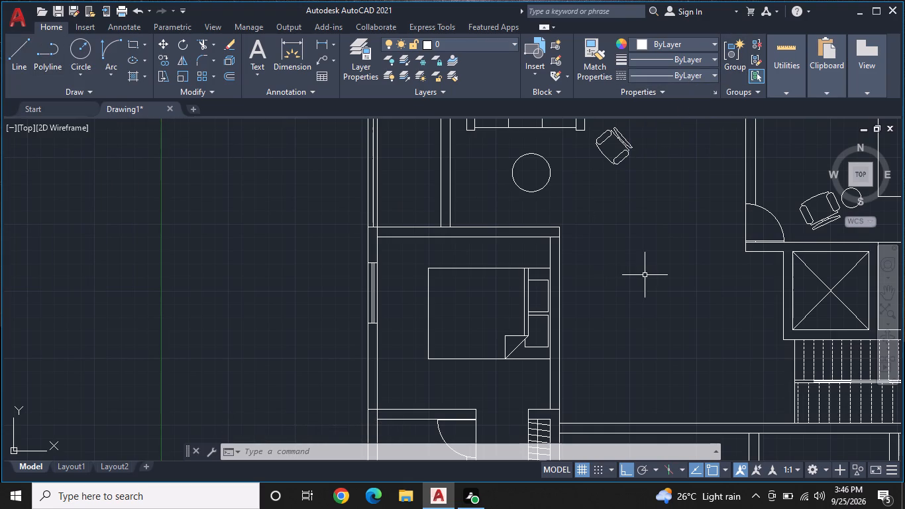
Add a two-line text label, LOBBY over 11'10"X13'5", in the hall beside the bedroom, about 1'-2" high with 0 rotation.
text(te)
key(space)
click(608, 272)
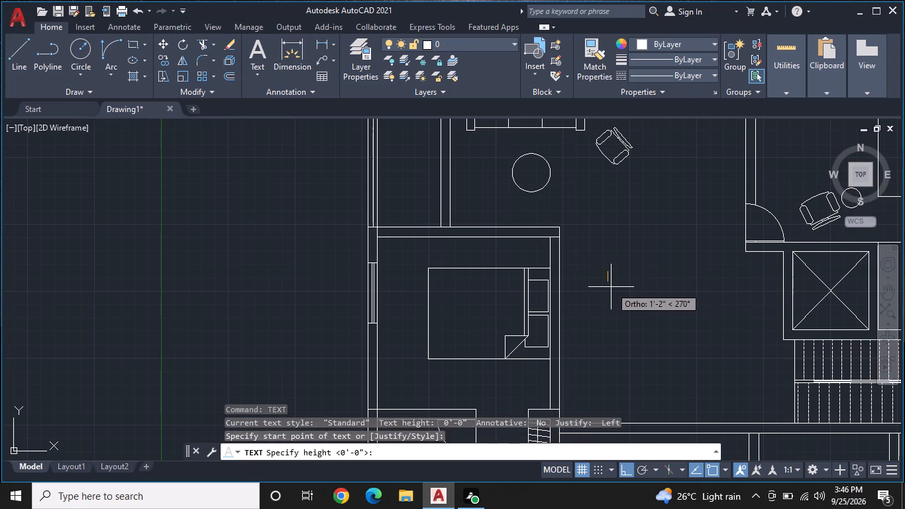
click(608, 286)
key(0)
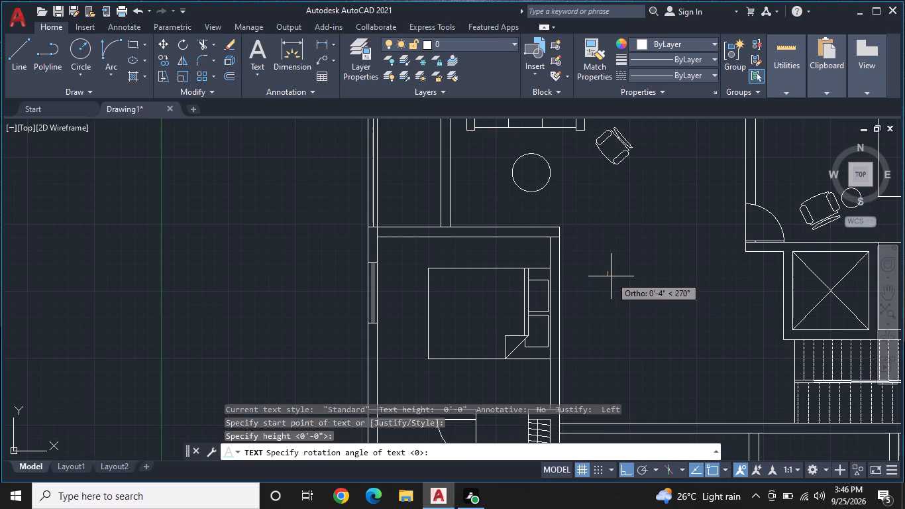
key(Return)
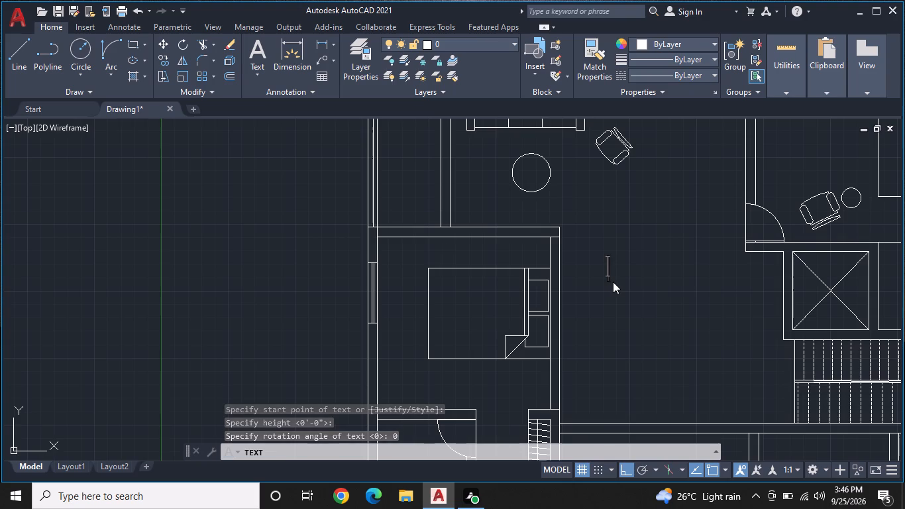
text(LO)
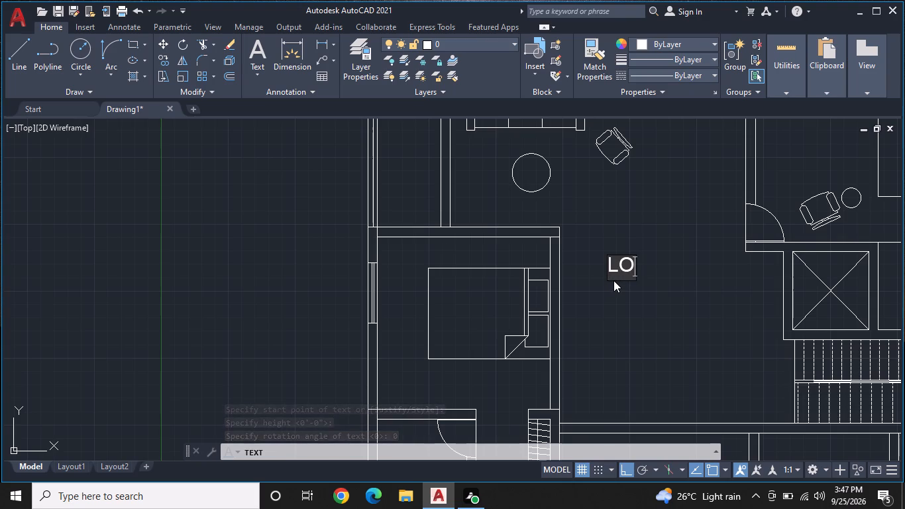
text(BB)
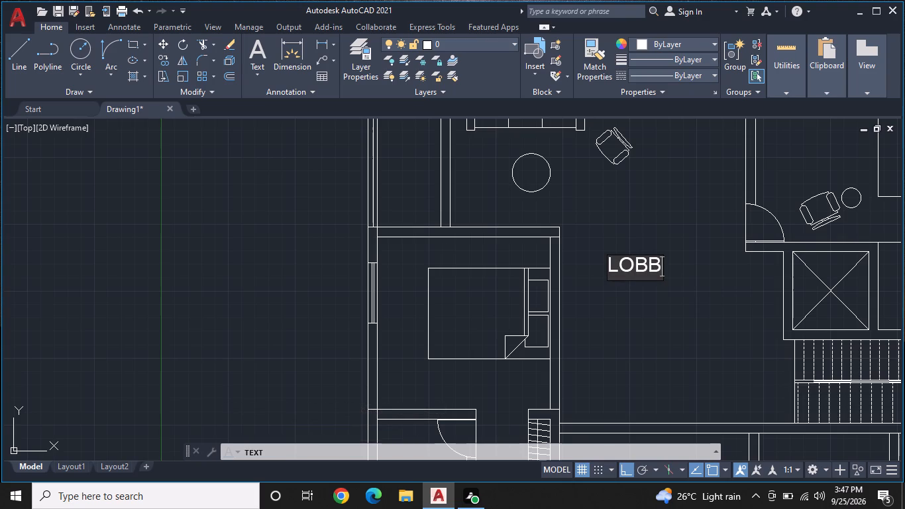
key(y)
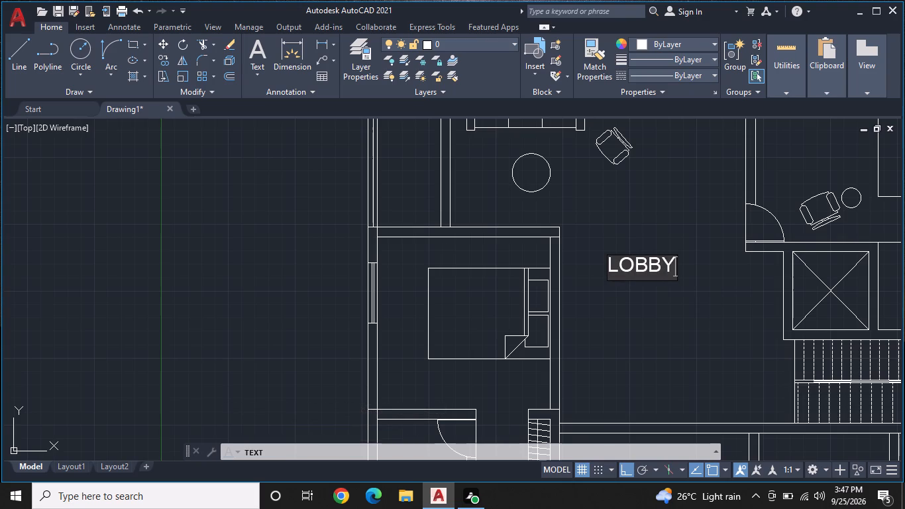
key(Return)
text(11'10")
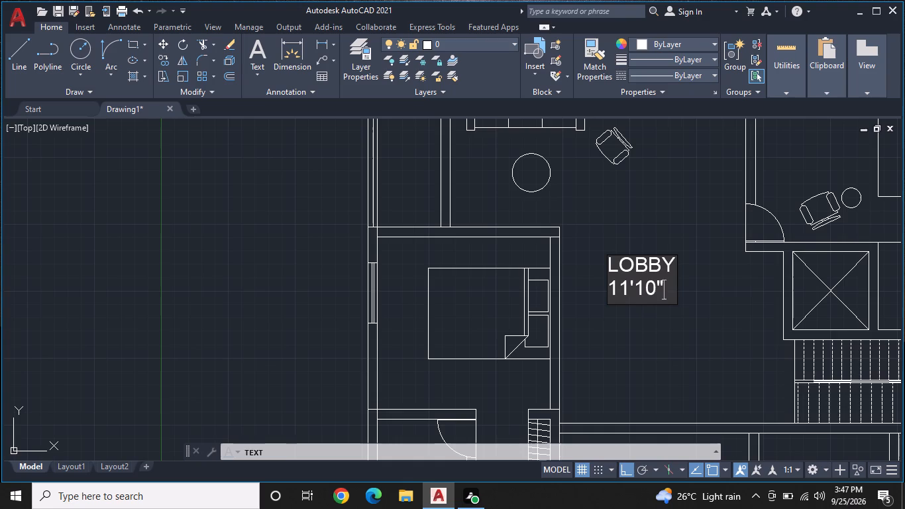
key(x)
text(13'5")
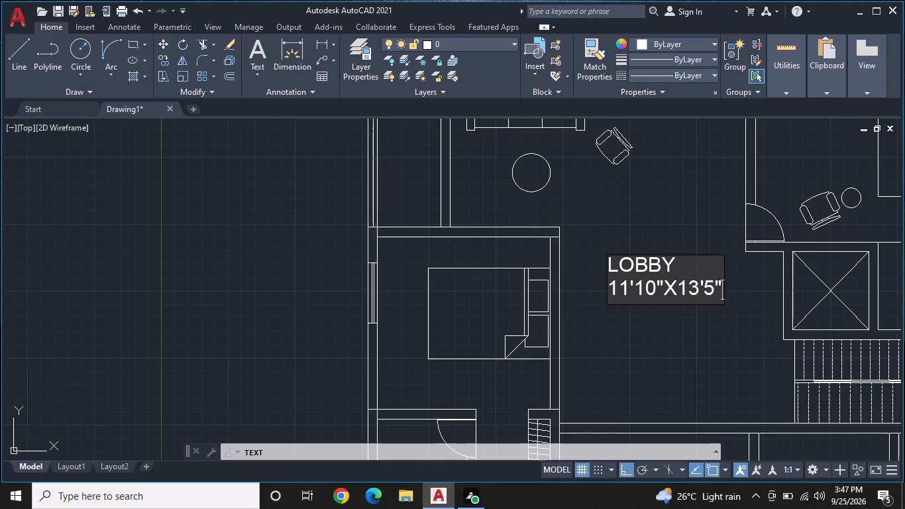
key(Return)
key(Return)
Copy both lines of the lobby label, with Ortho off, into the adjacent bedroom just below the bed.
scroll(619, 288, down, 1)
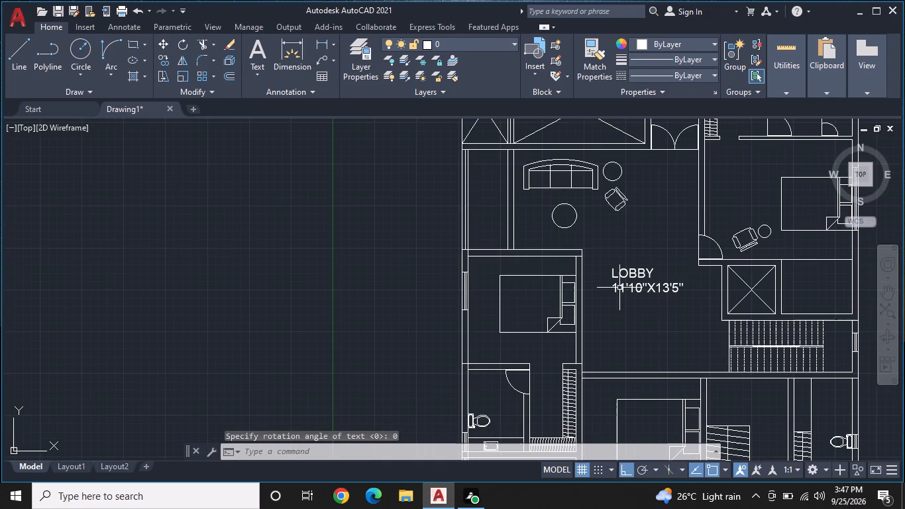
middle_drag(653, 315, 622, 335)
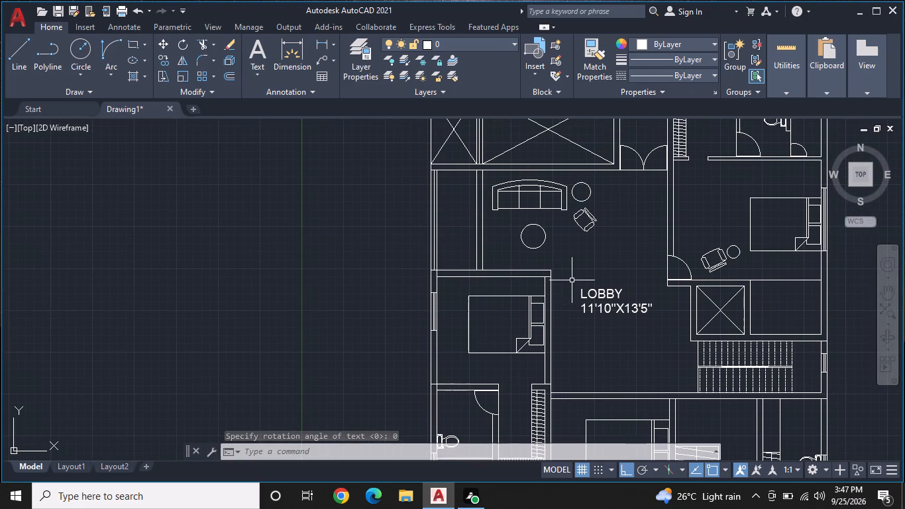
click(572, 280)
click(658, 321)
right_click(658, 321)
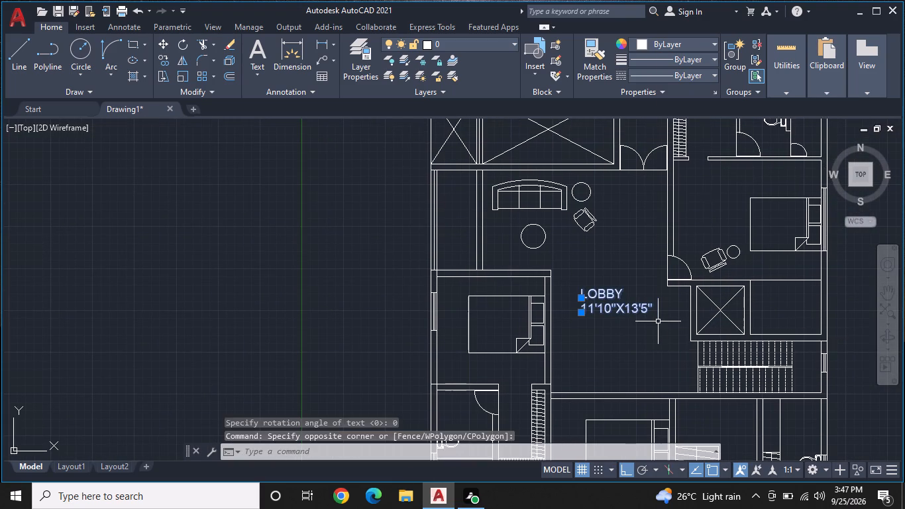
click(724, 123)
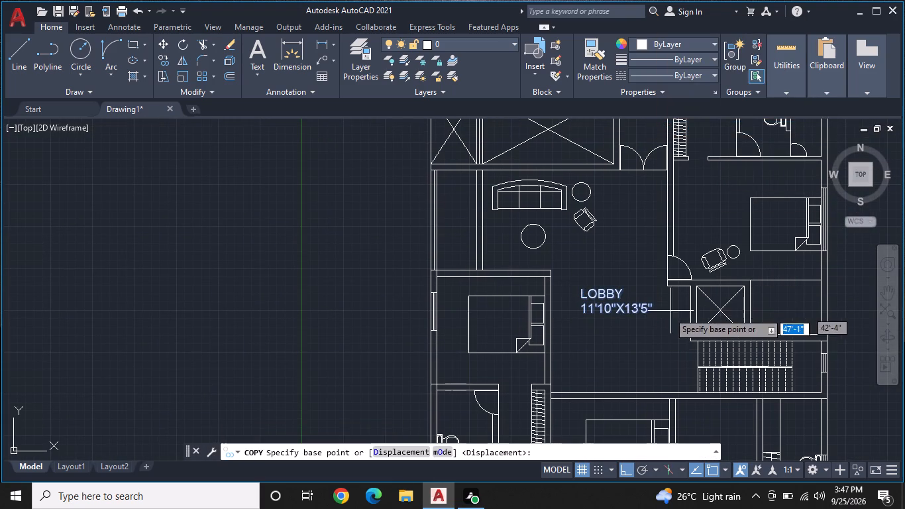
click(583, 299)
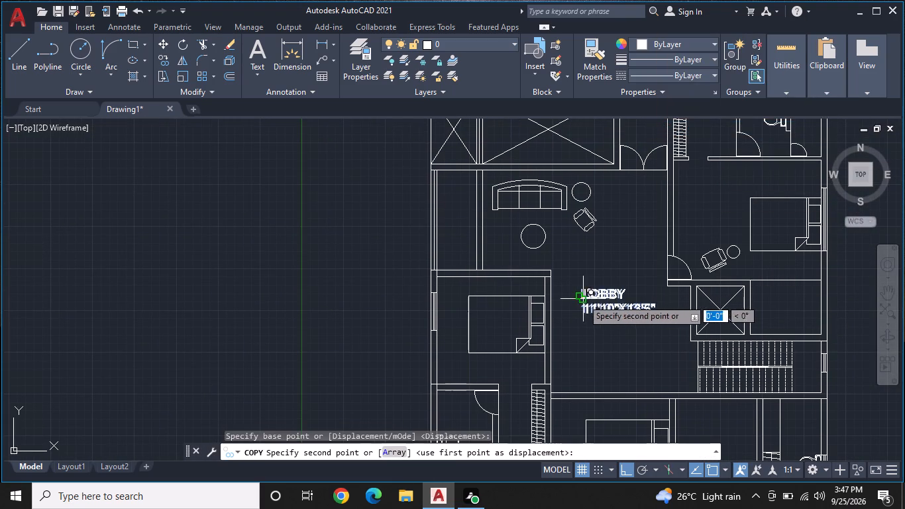
middle_drag(508, 323, 567, 232)
scroll(547, 258, down, 1)
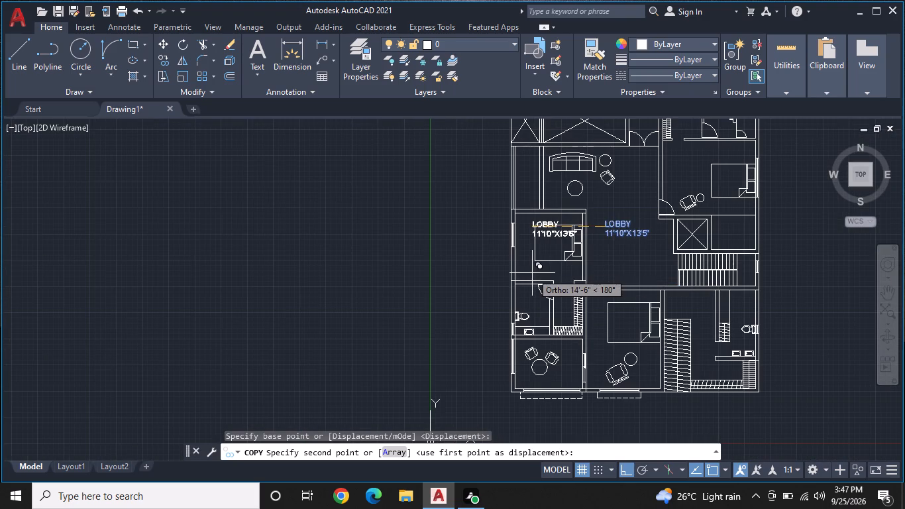
key(F8)
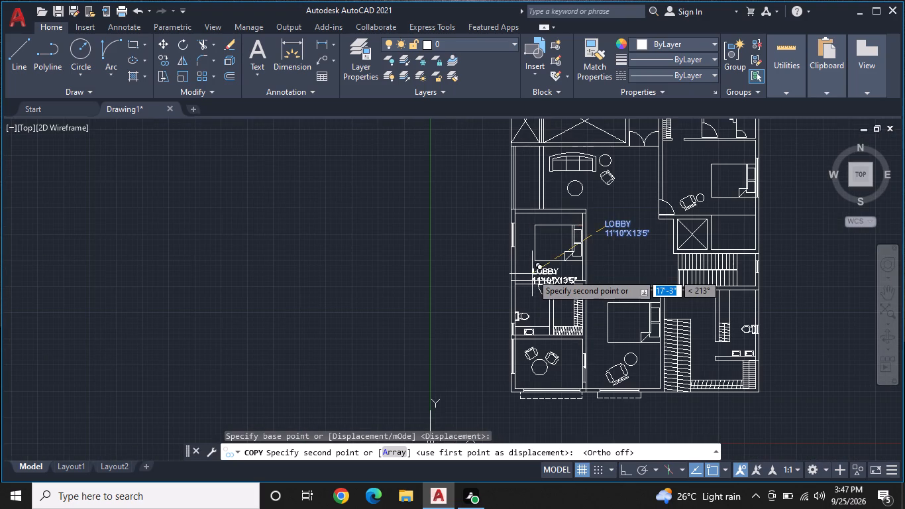
scroll(532, 274, up, 3)
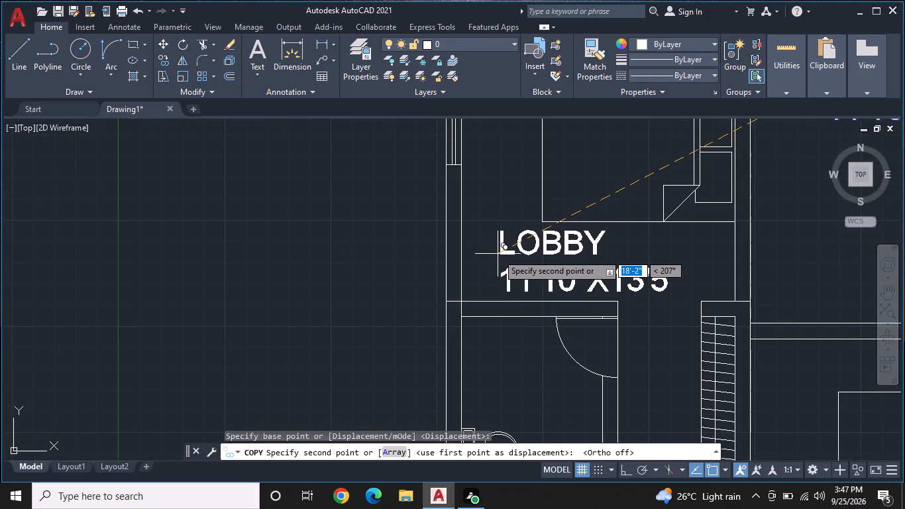
click(498, 254)
Place another copy of the two-line lobby label in the bathroom below the first labelled bedroom, above the toilet.
scroll(525, 314, down, 1)
middle_drag(529, 335, 559, 282)
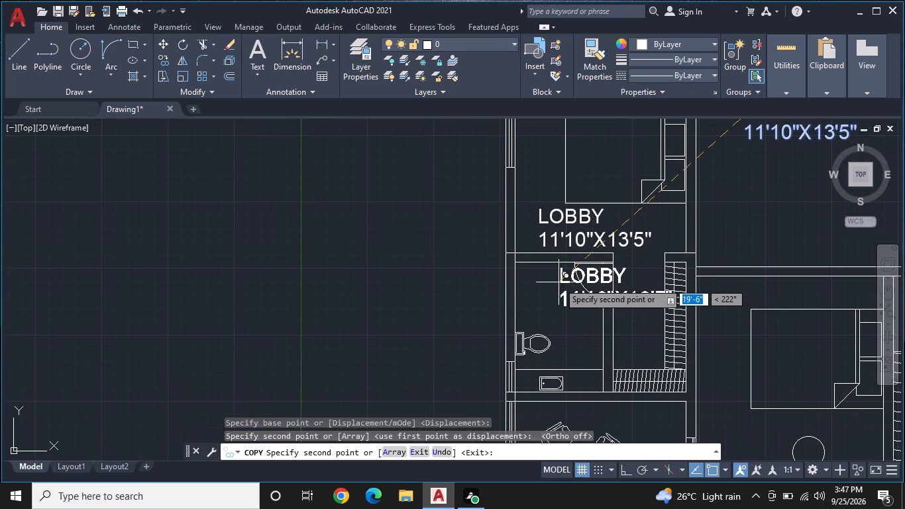
middle_drag(553, 321, 555, 302)
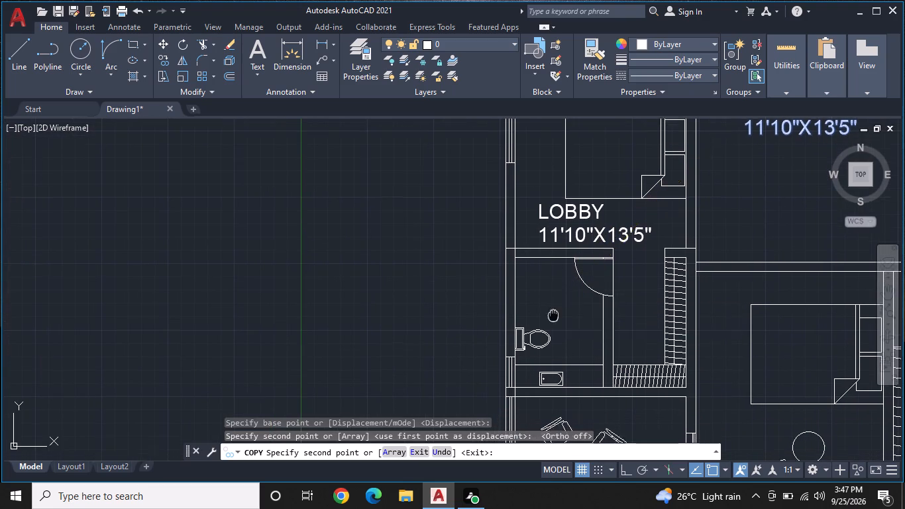
middle_drag(555, 302, 560, 272)
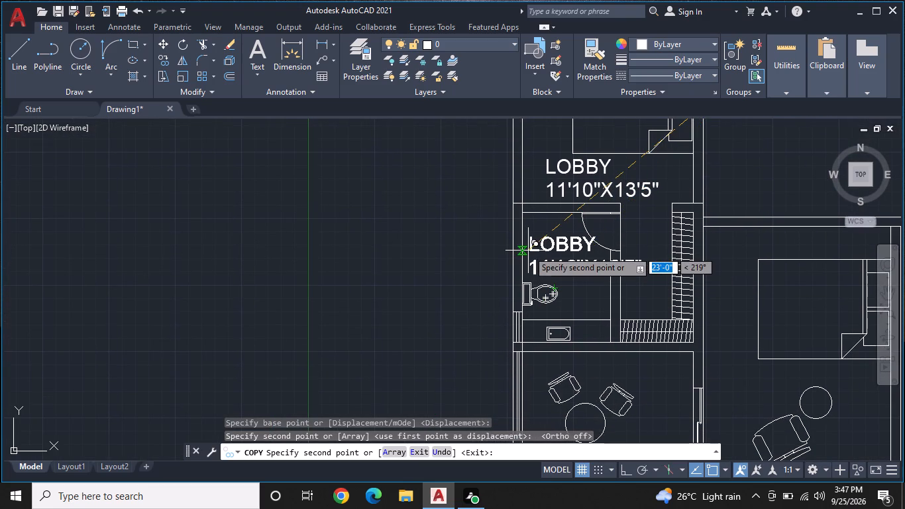
scroll(528, 251, up, 1)
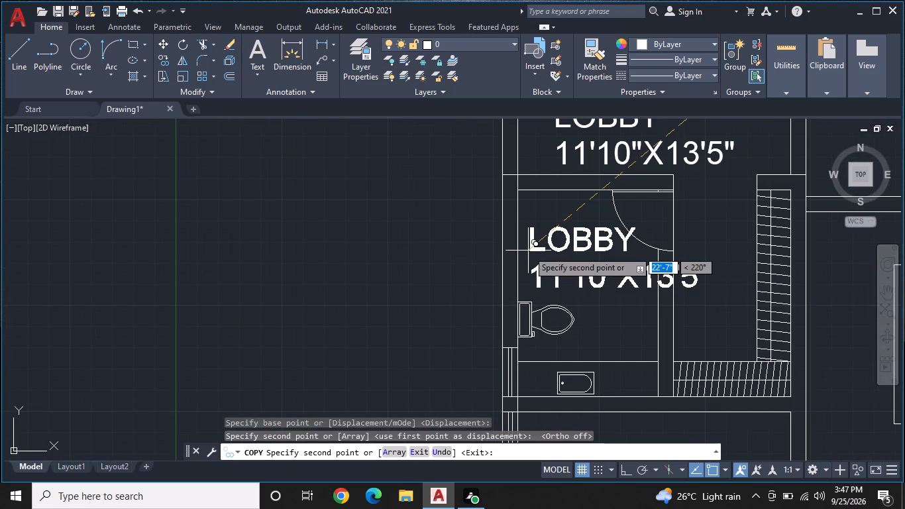
scroll(528, 251, down, 1)
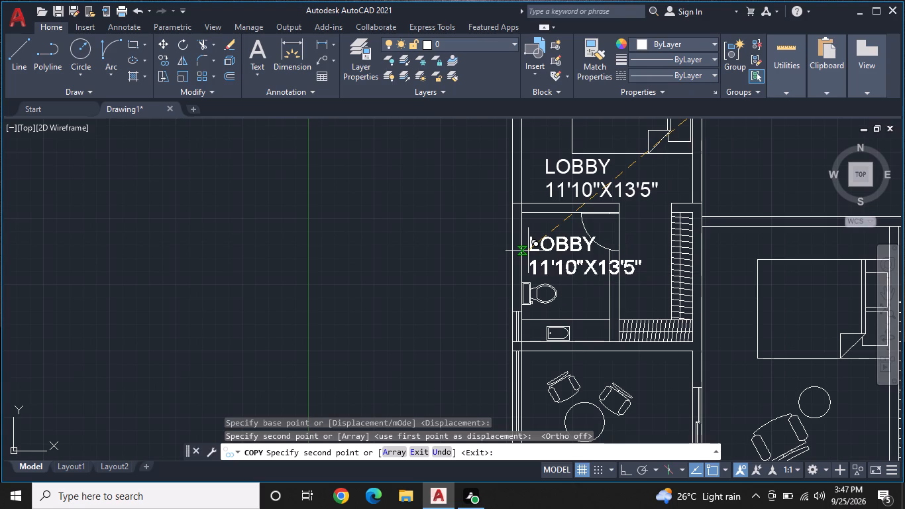
scroll(528, 251, up, 2)
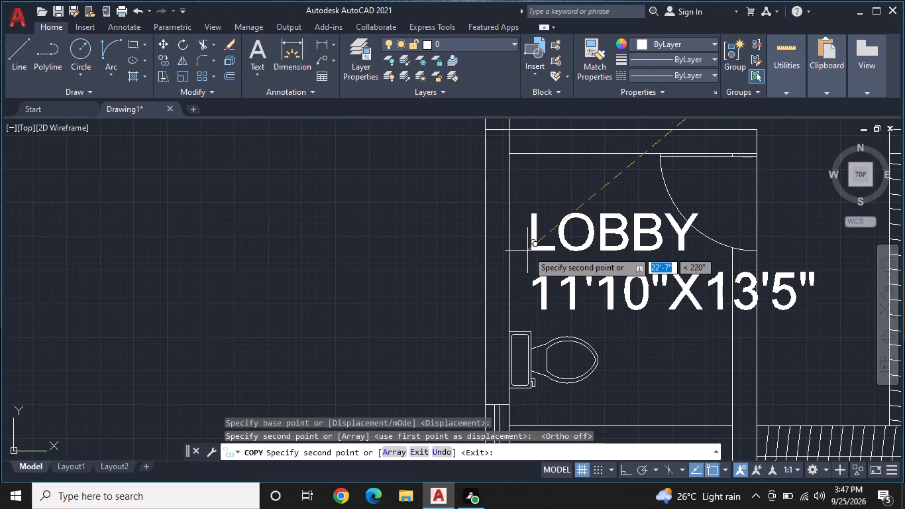
click(527, 251)
Copy the lobby label into the sitting room with two chairs, just below and beside the round table.
scroll(559, 284, down, 3)
scroll(568, 306, up, 1)
middle_drag(568, 305, 574, 212)
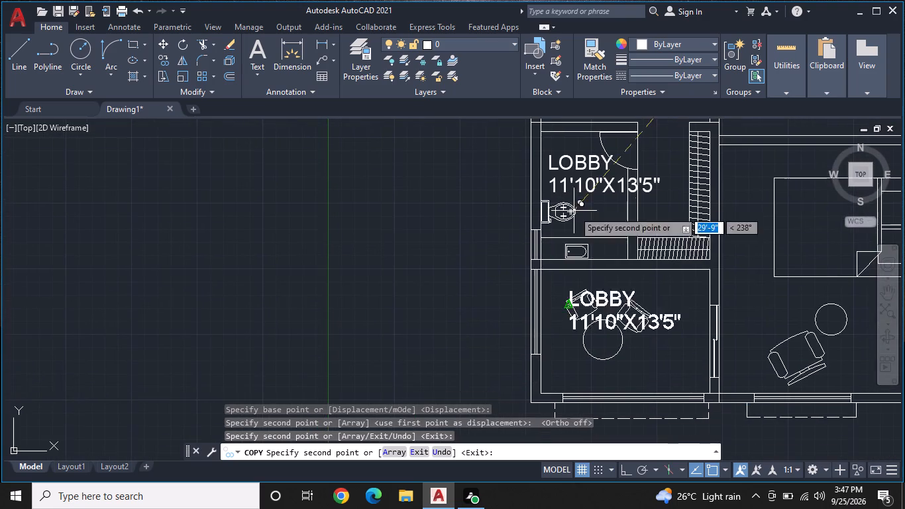
scroll(620, 333, down, 1)
middle_drag(617, 349, 592, 269)
scroll(590, 268, up, 2)
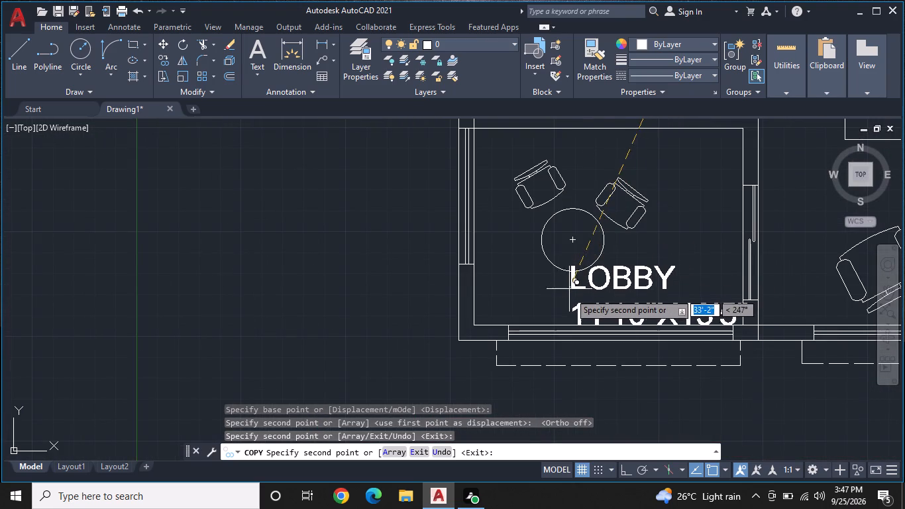
click(594, 284)
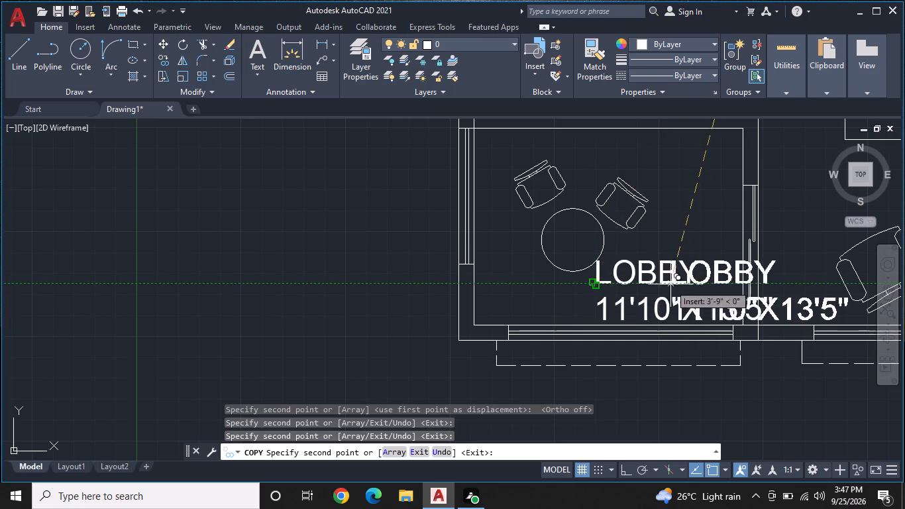
Copy the lobby label into the dressing area between the labelled bathroom and its hatched wardrobes.
scroll(682, 280, down, 2)
middle_drag(680, 282, 571, 262)
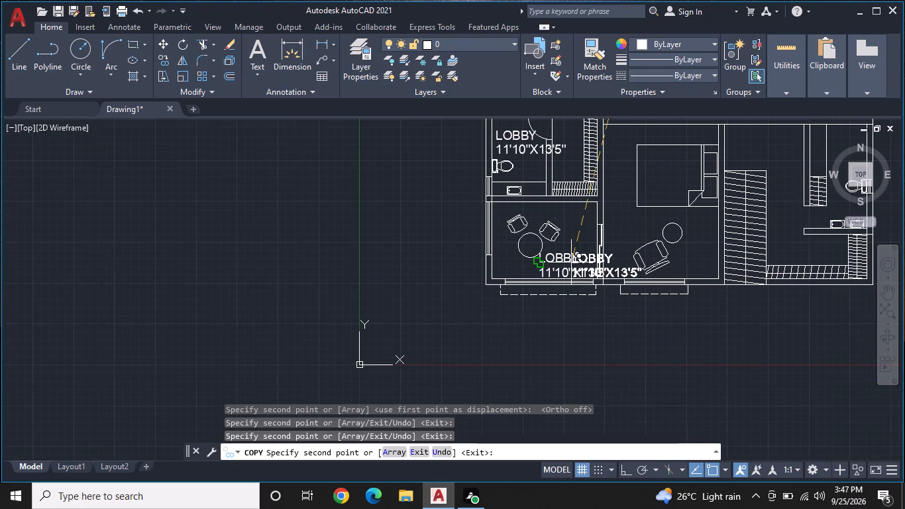
middle_drag(543, 225, 581, 293)
scroll(592, 247, up, 3)
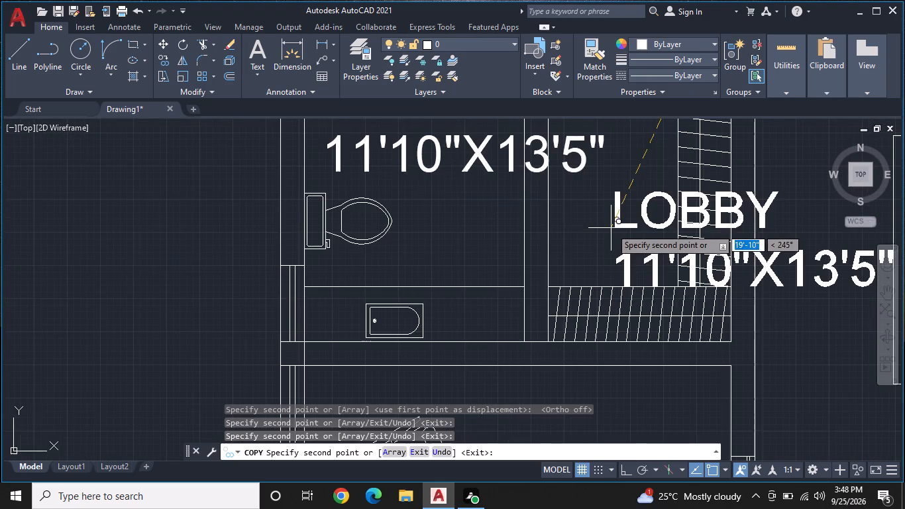
click(575, 220)
Copy the lobby label into the lower middle bedroom, just below the bed and above the armchair.
scroll(640, 278, down, 3)
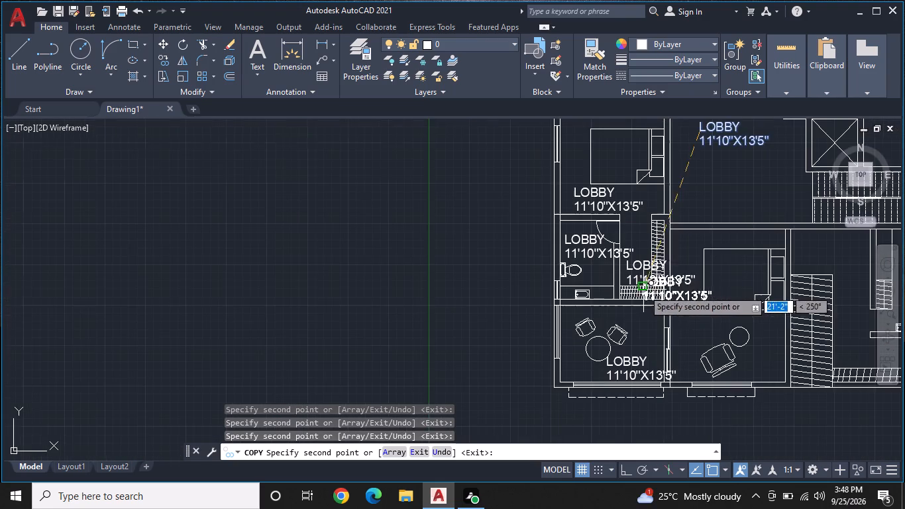
middle_drag(646, 305, 480, 272)
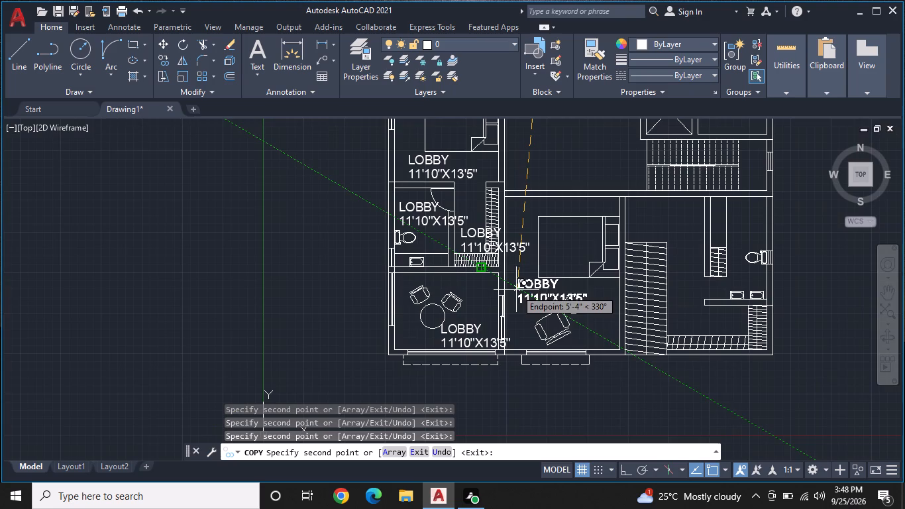
scroll(527, 304, up, 1)
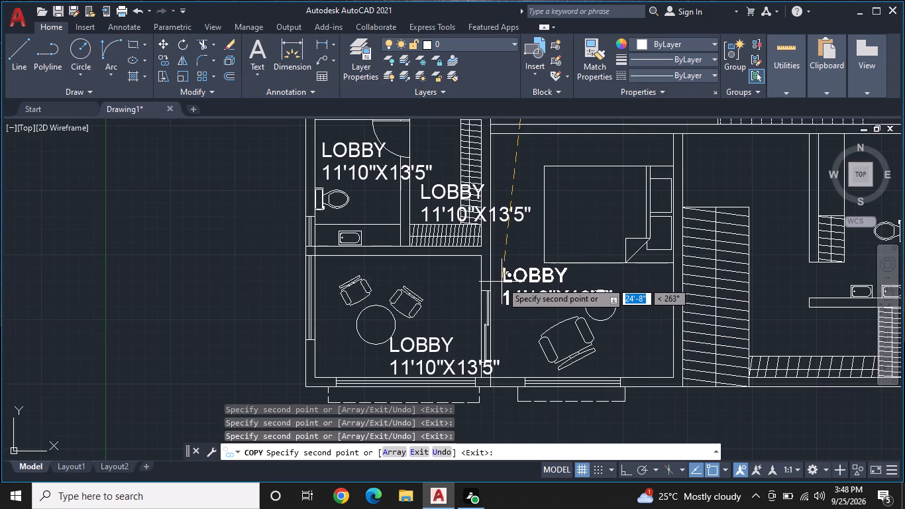
click(500, 279)
Copy the lobby label twice into the lower dressing room: above the large hatched block and beside the corner wardrobes.
middle_drag(631, 304, 409, 291)
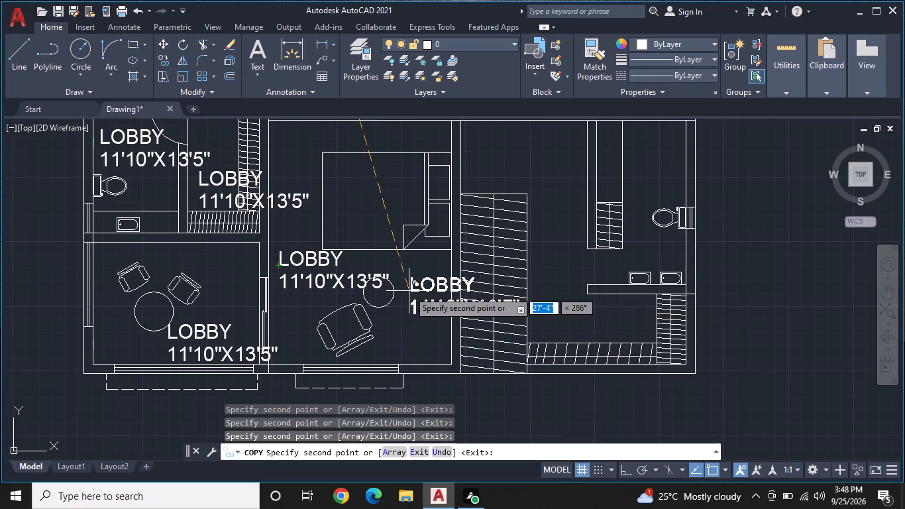
middle_drag(474, 266, 473, 318)
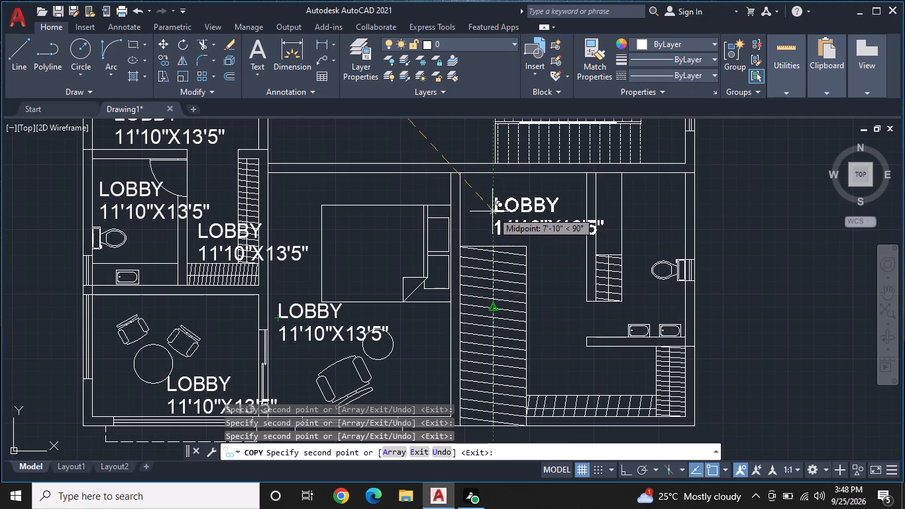
click(469, 205)
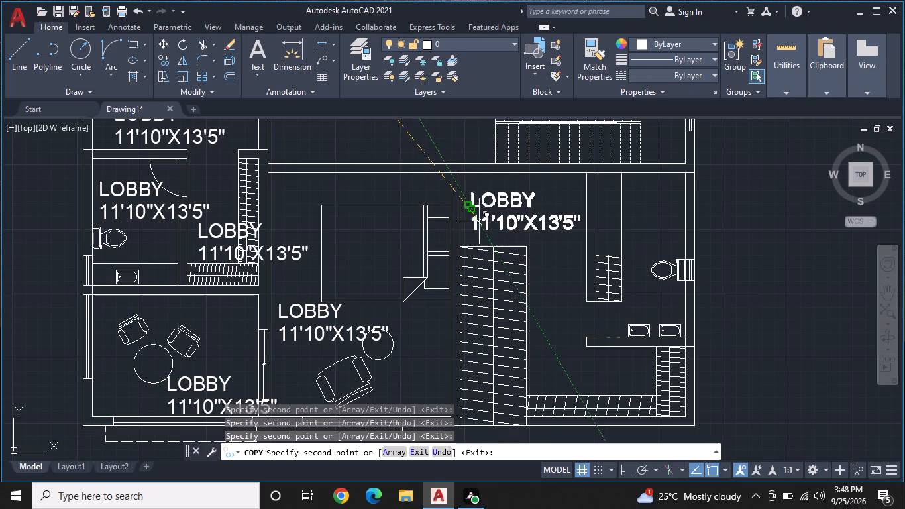
middle_drag(568, 372, 555, 313)
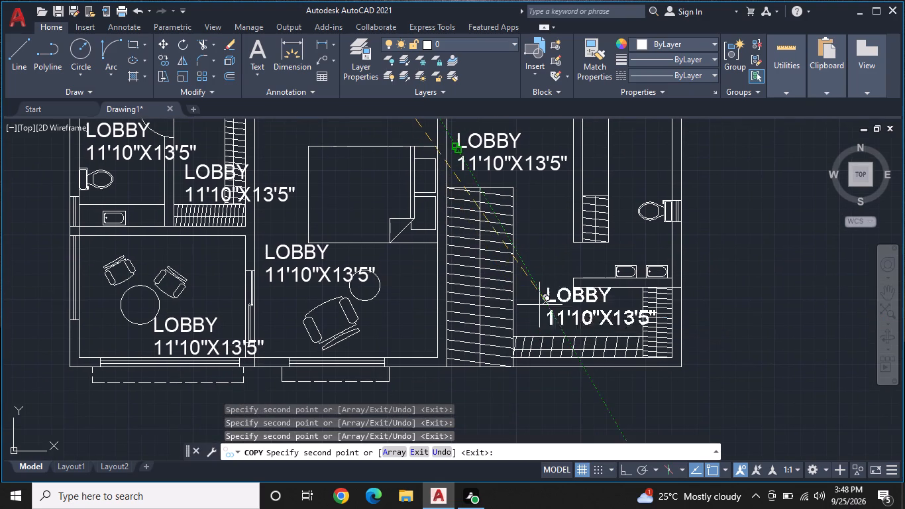
click(539, 305)
Copy the lobby label into the lower bathroom with two basins, over the toilet area.
scroll(585, 290, down, 1)
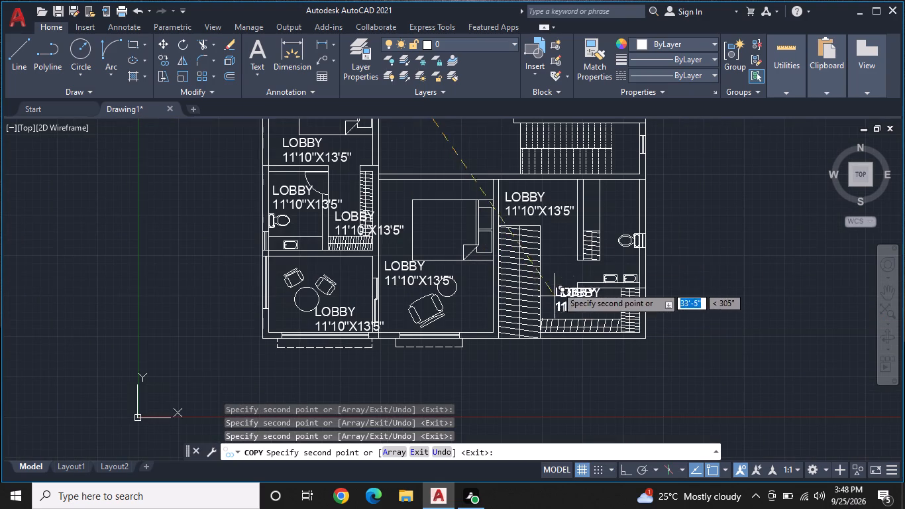
middle_drag(582, 239, 487, 297)
scroll(525, 311, up, 1)
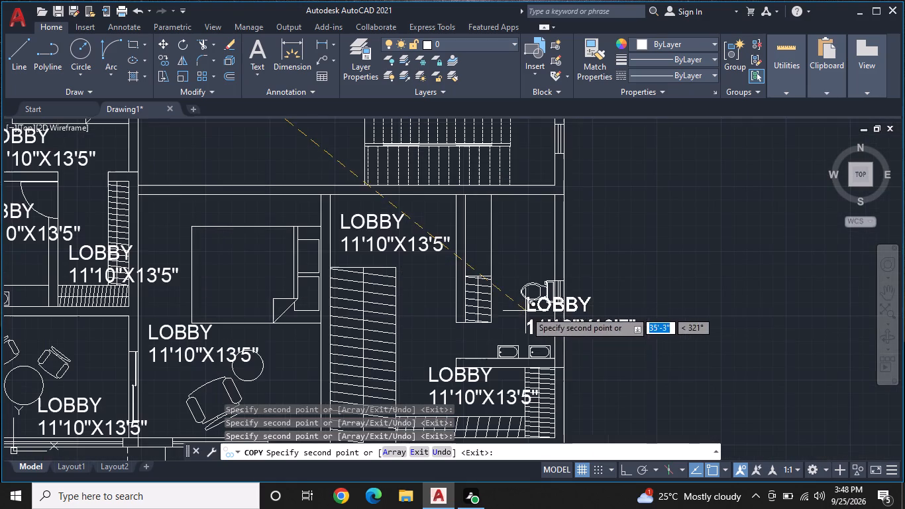
click(496, 311)
Copy the lobby label into the small room above the stairs and into the crossed shaft beside it.
scroll(500, 258, up, 1)
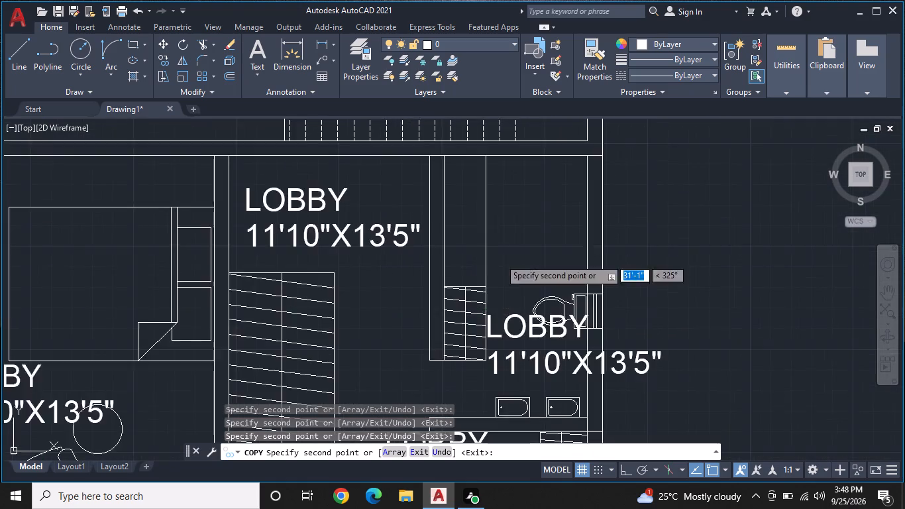
middle_drag(501, 267, 527, 406)
scroll(529, 322, down, 2)
middle_drag(504, 281, 517, 362)
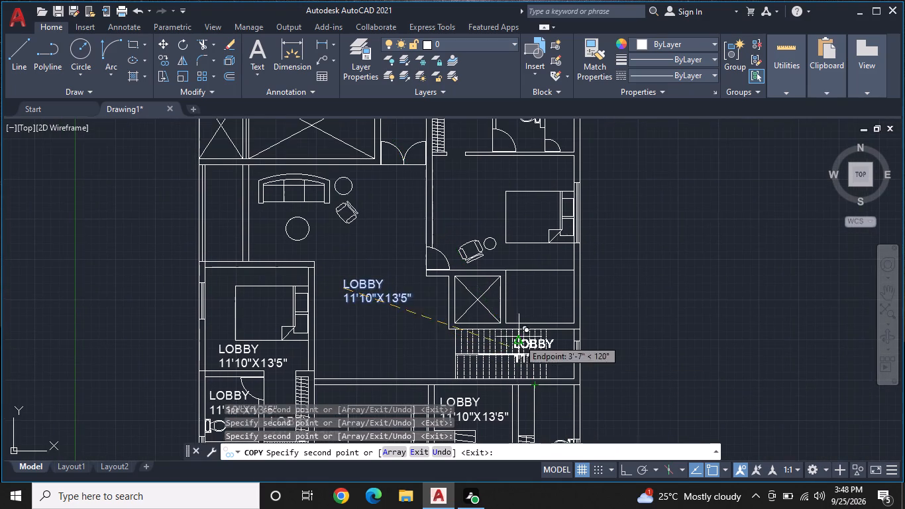
middle_drag(518, 305, 518, 383)
middle_drag(529, 359, 529, 288)
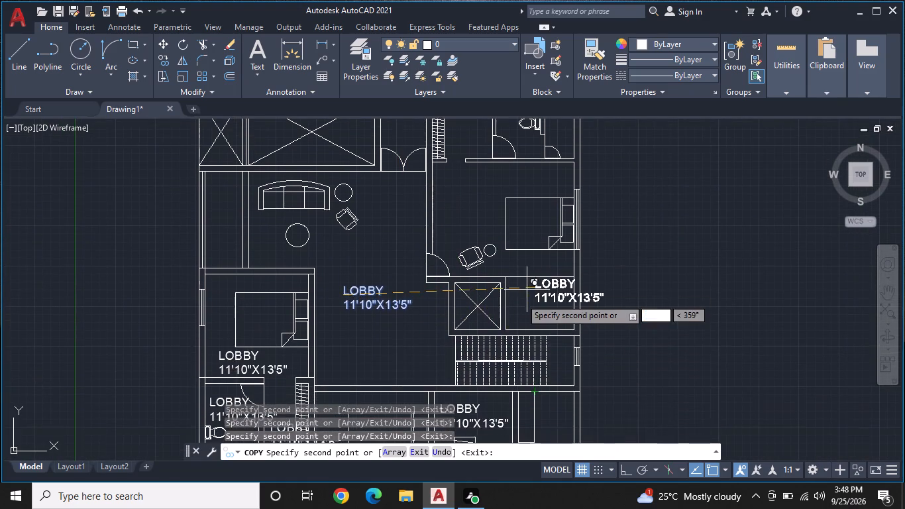
scroll(524, 297, up, 1)
click(506, 302)
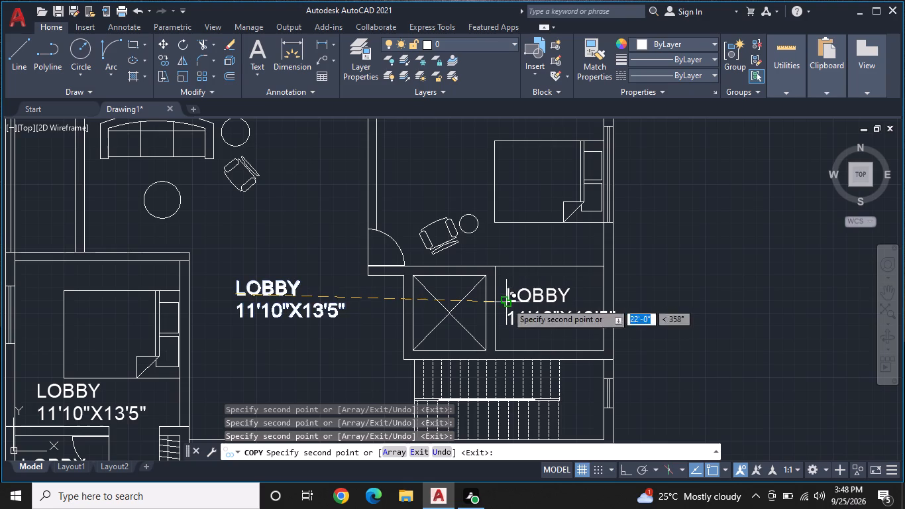
click(423, 309)
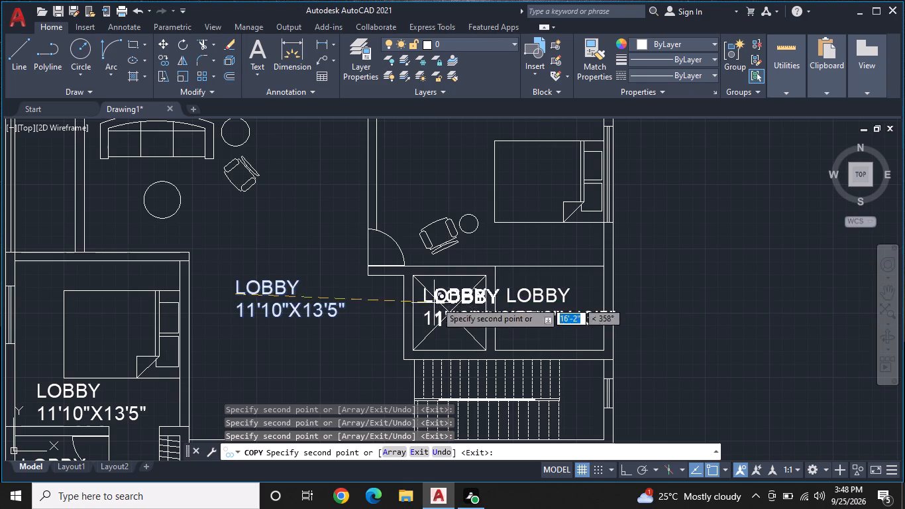
Copy the lobby label into the upper bedroom above its bed, its wardrobe area and the bathroom with the tub.
middle_drag(513, 300, 553, 375)
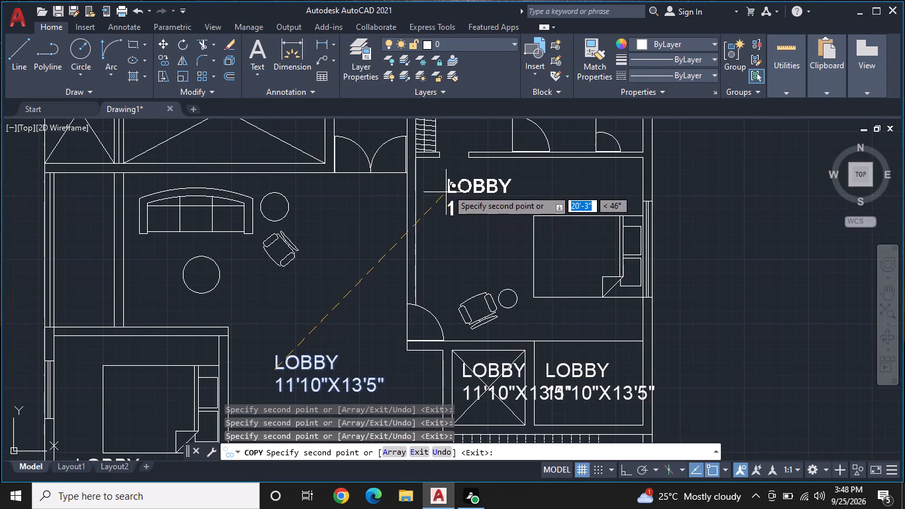
click(447, 186)
middle_drag(477, 241, 538, 391)
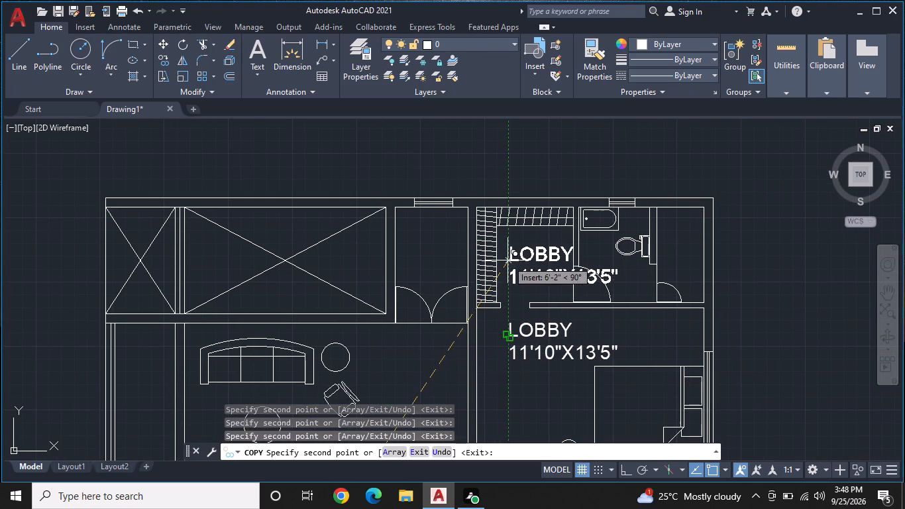
middle_drag(507, 267, 527, 314)
scroll(527, 310, up, 1)
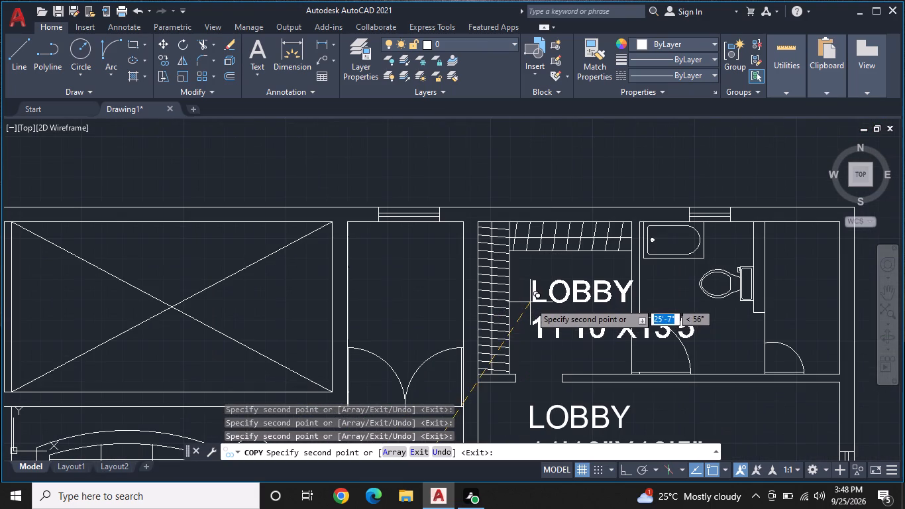
click(517, 303)
middle_drag(586, 313, 488, 327)
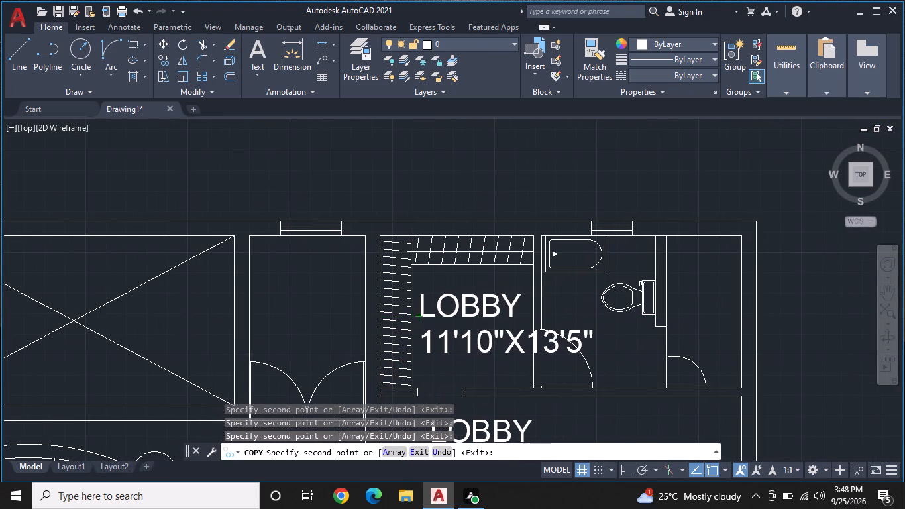
click(557, 302)
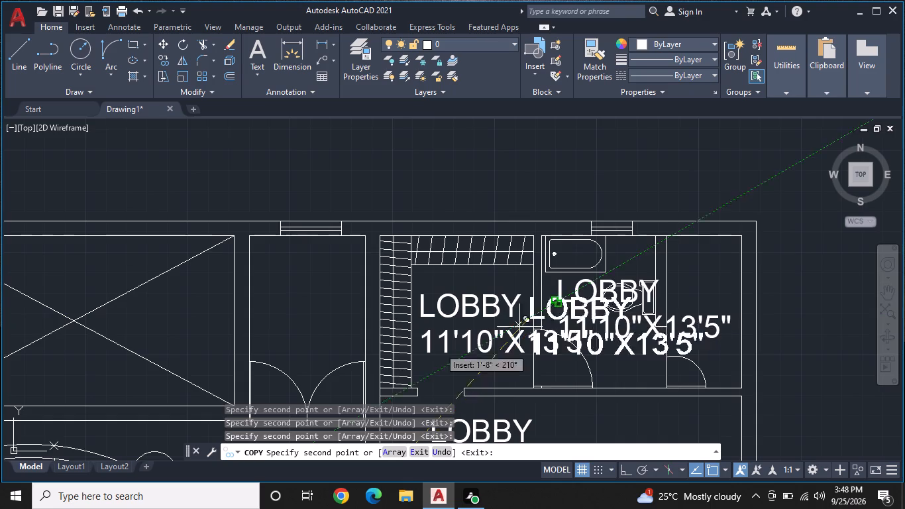
Copy the lobby label into the double-door room on the upper wall and the large crossed rectangle beside it.
middle_drag(399, 372, 689, 361)
scroll(604, 332, down, 1)
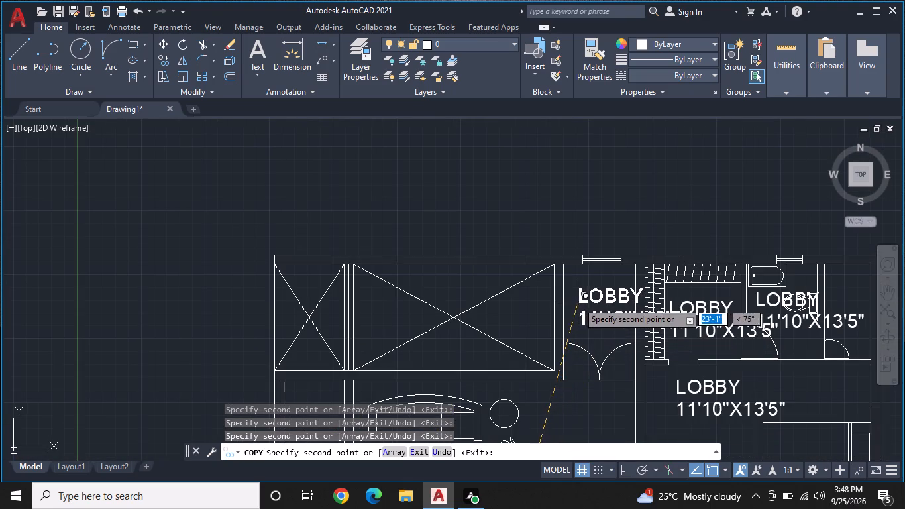
click(578, 302)
middle_drag(488, 310, 616, 311)
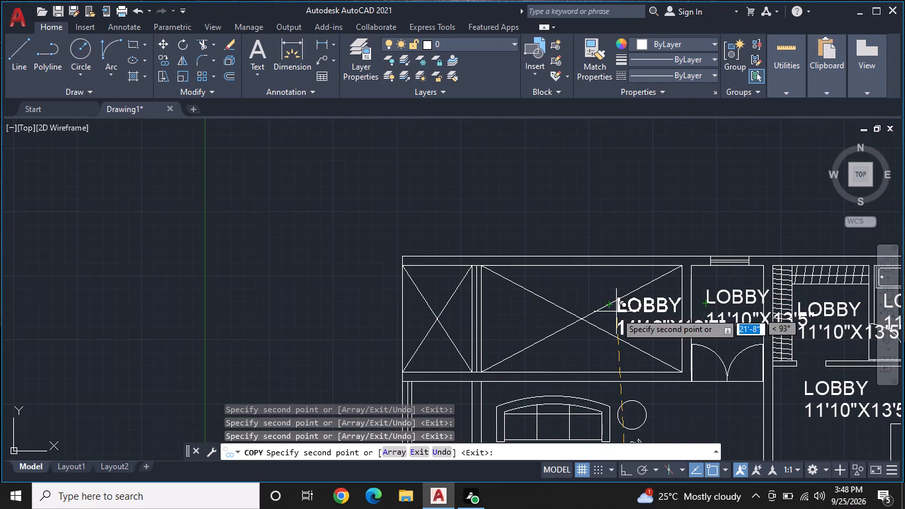
click(536, 312)
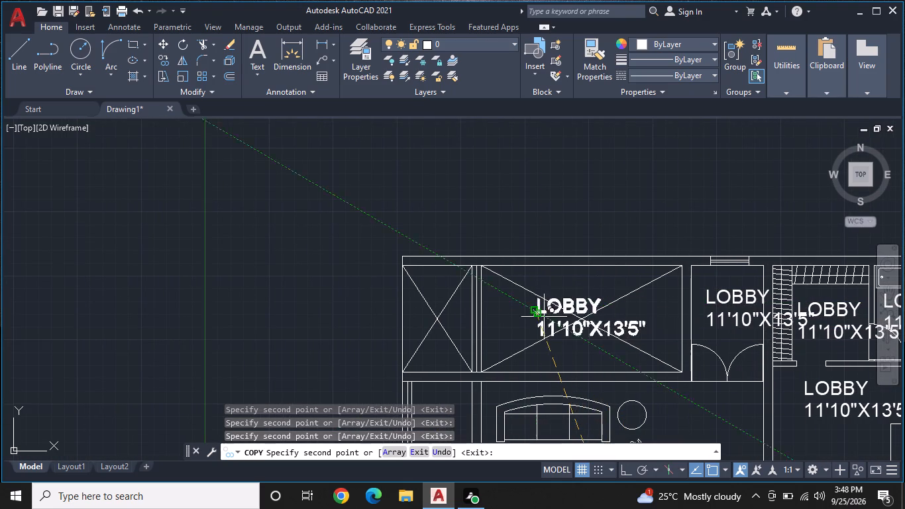
Copy the lobby label into the narrow strip room alongside the sofa area.
middle_drag(666, 331, 767, 332)
middle_drag(637, 388, 637, 269)
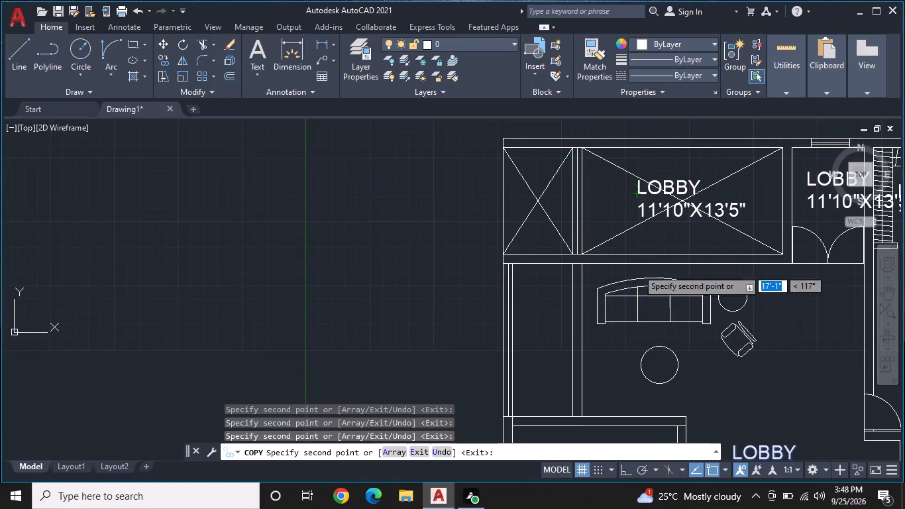
click(518, 332)
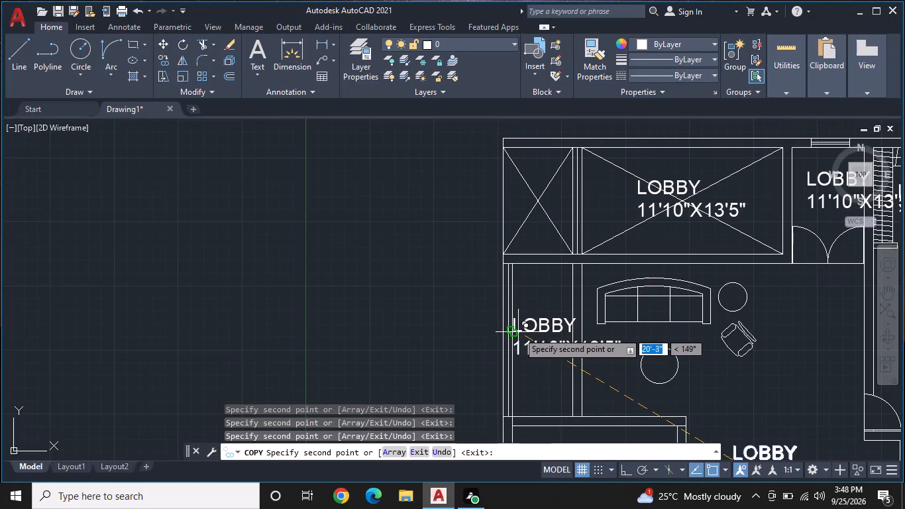
Copy the lobby label into the sofa area beside the round table and finish copying.
middle_drag(539, 365, 557, 262)
scroll(603, 278, down, 1)
middle_drag(603, 278, 476, 291)
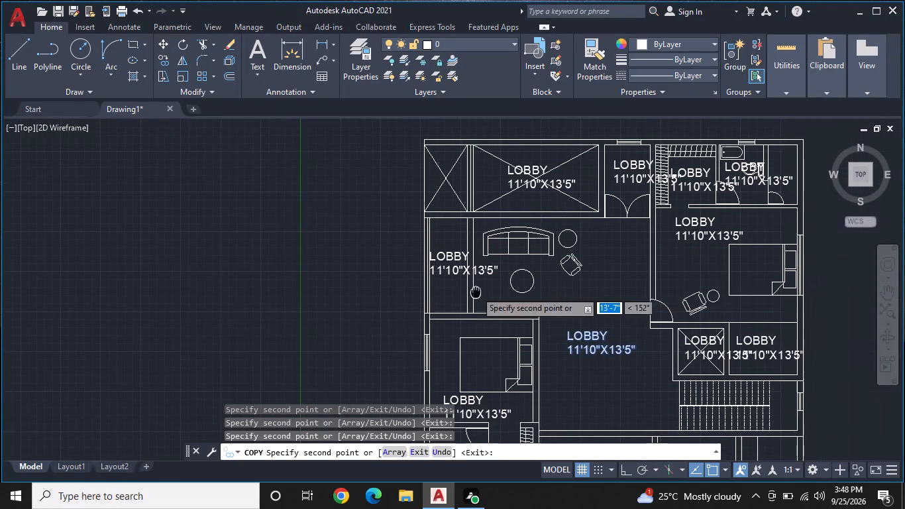
click(549, 286)
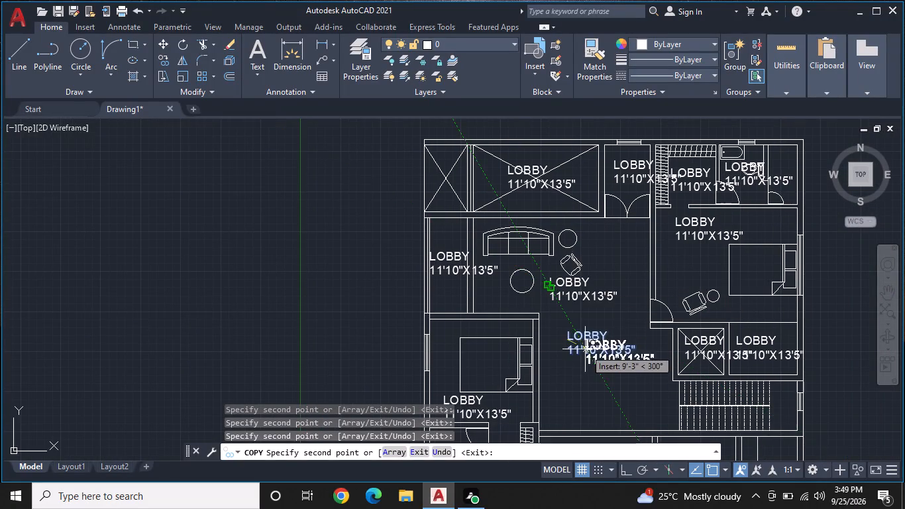
middle_drag(585, 349, 629, 278)
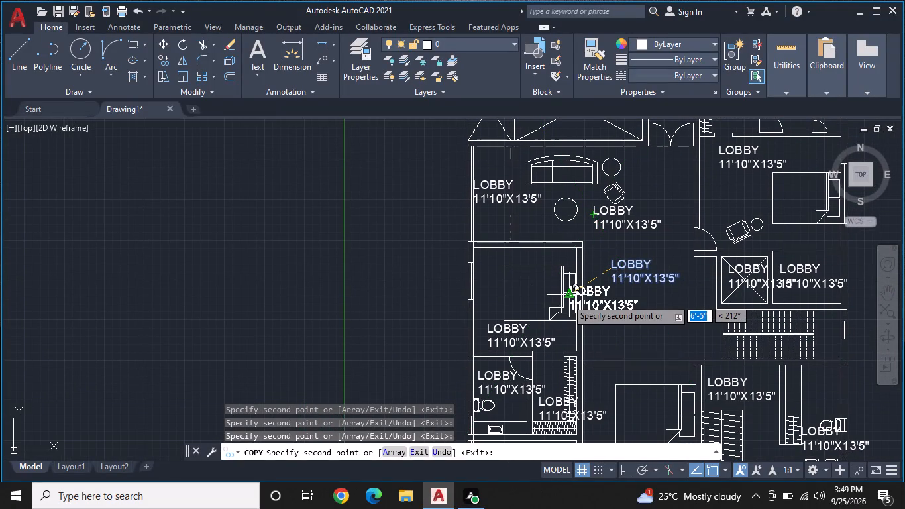
key(Escape)
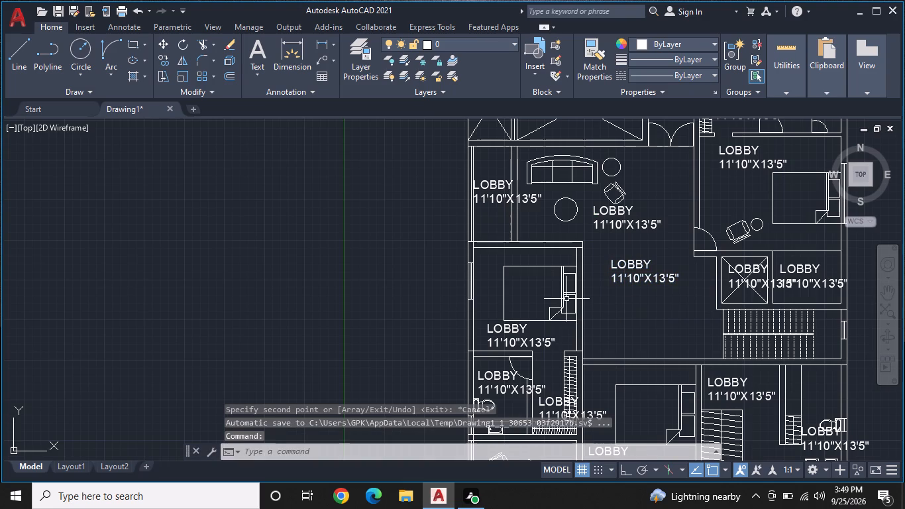
Change the room name in the large crossed rectangle on the upper wall to DINING (BELOW).
middle_drag(498, 228, 481, 337)
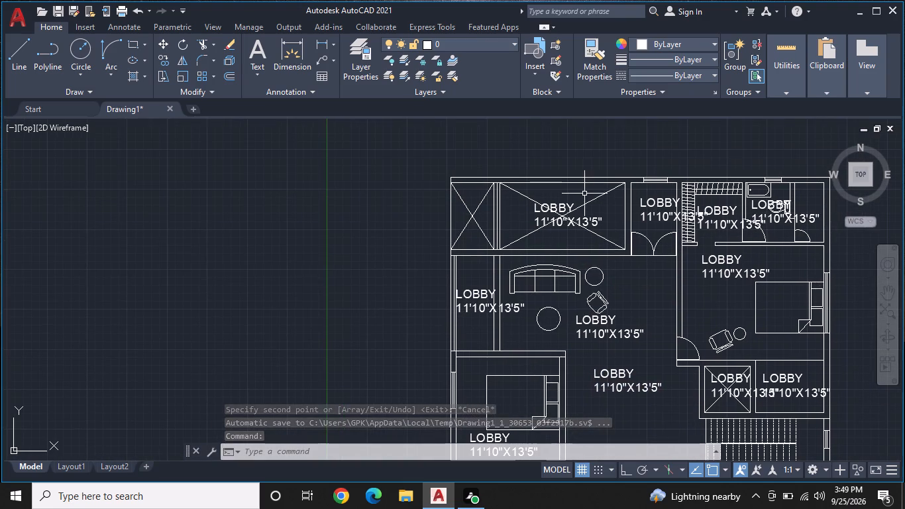
scroll(557, 214, up, 2)
double_click(556, 198)
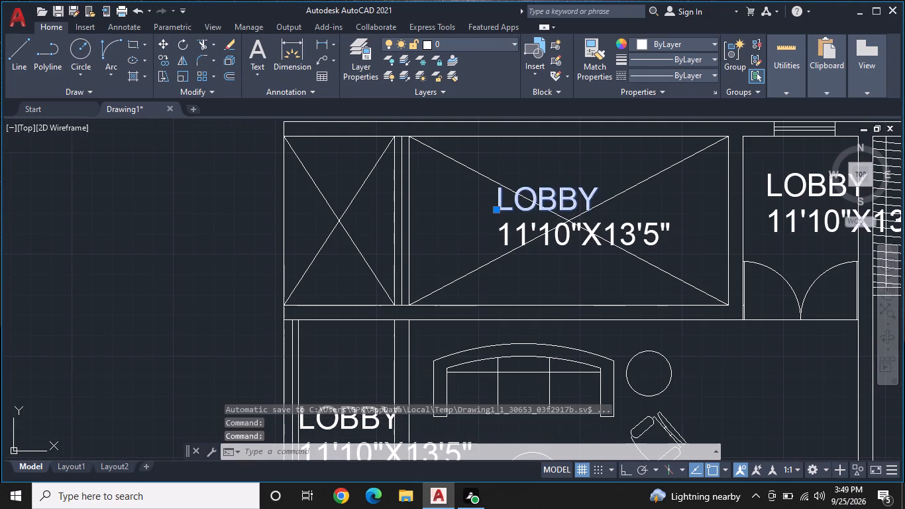
key(BackSpace)
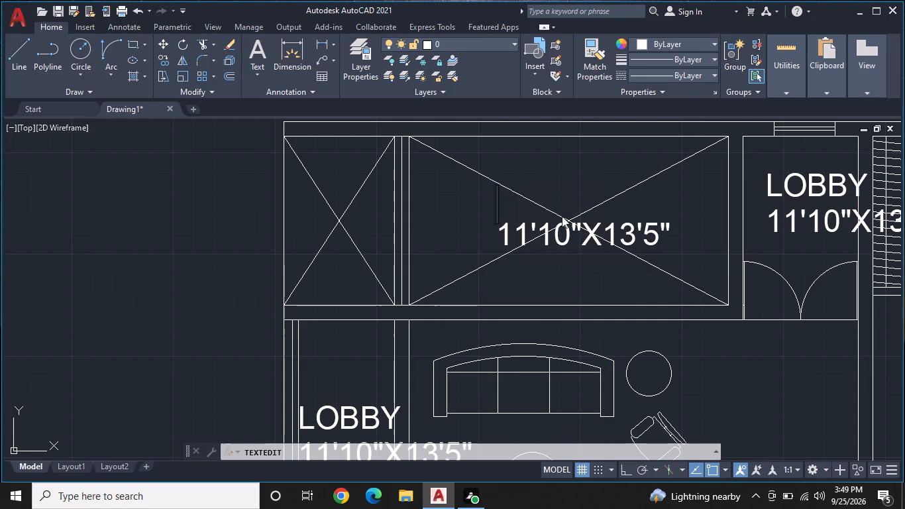
key(d)
text(IN)
text(ING)
key(space)
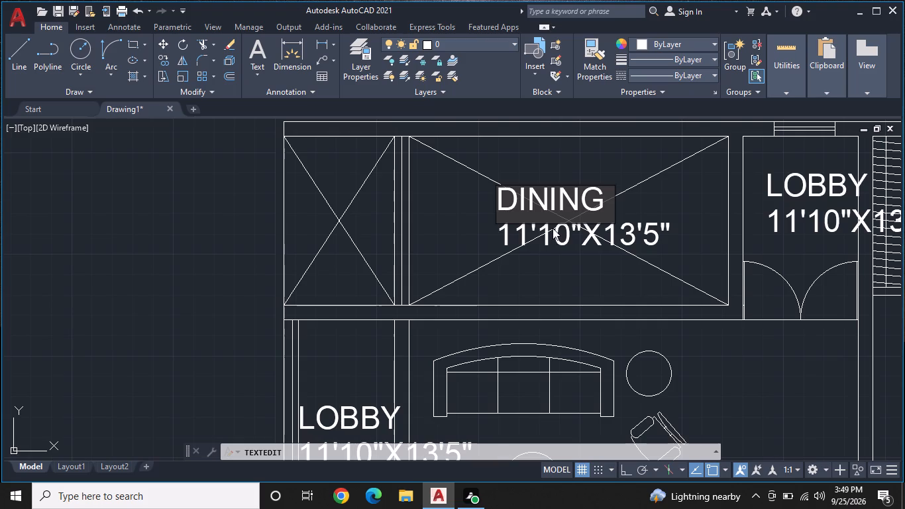
key(shift+parenleft)
text(BELOW)
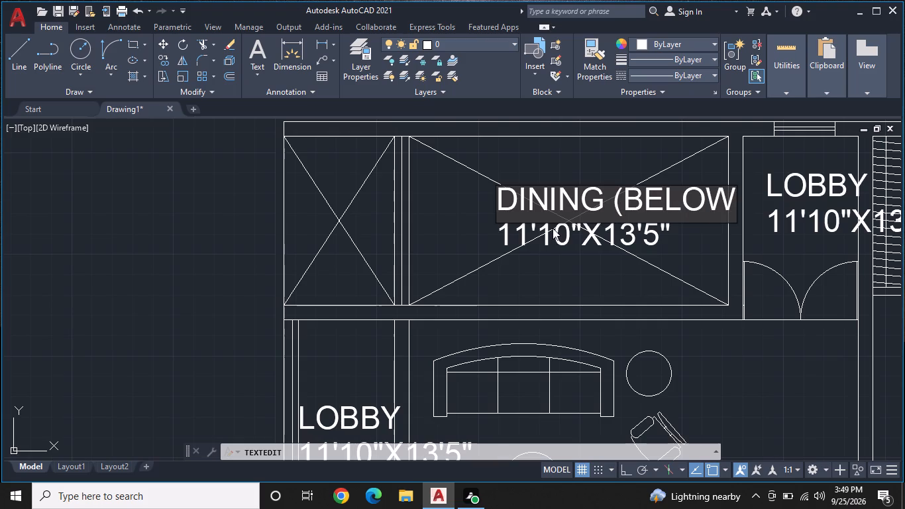
key(shift+parenright)
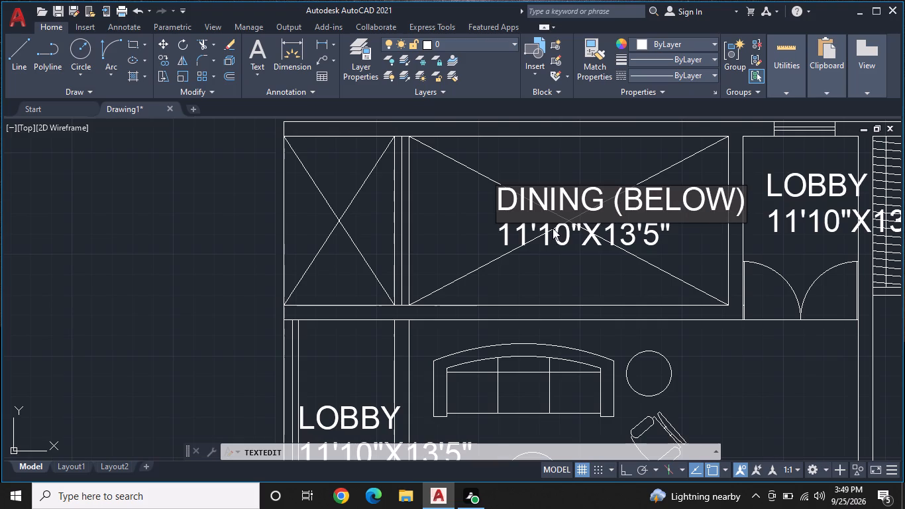
key(Return)
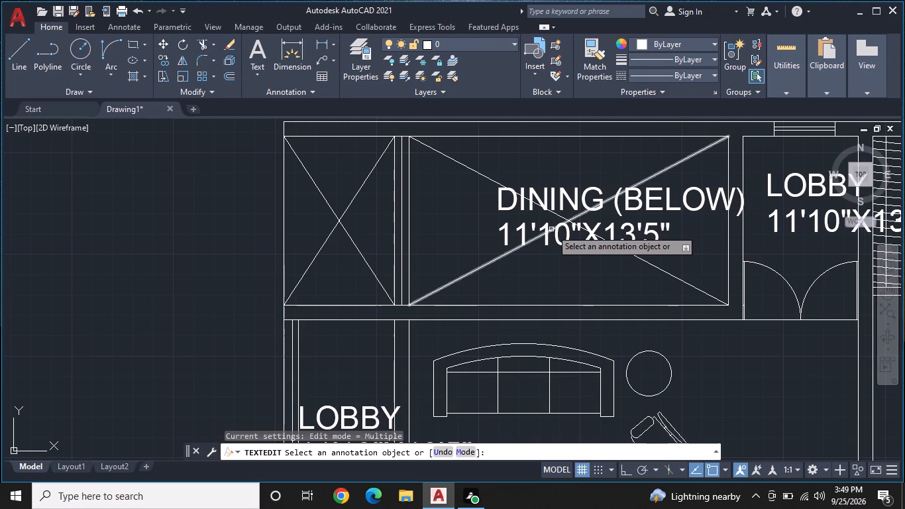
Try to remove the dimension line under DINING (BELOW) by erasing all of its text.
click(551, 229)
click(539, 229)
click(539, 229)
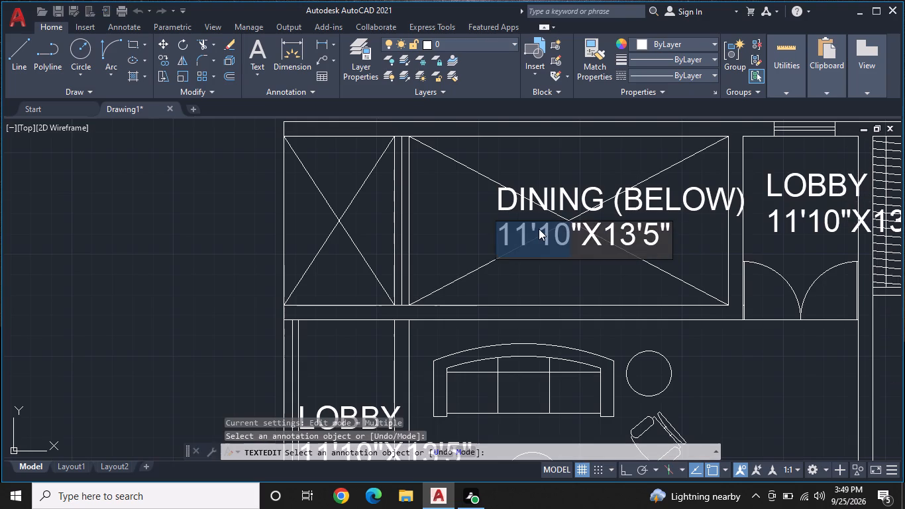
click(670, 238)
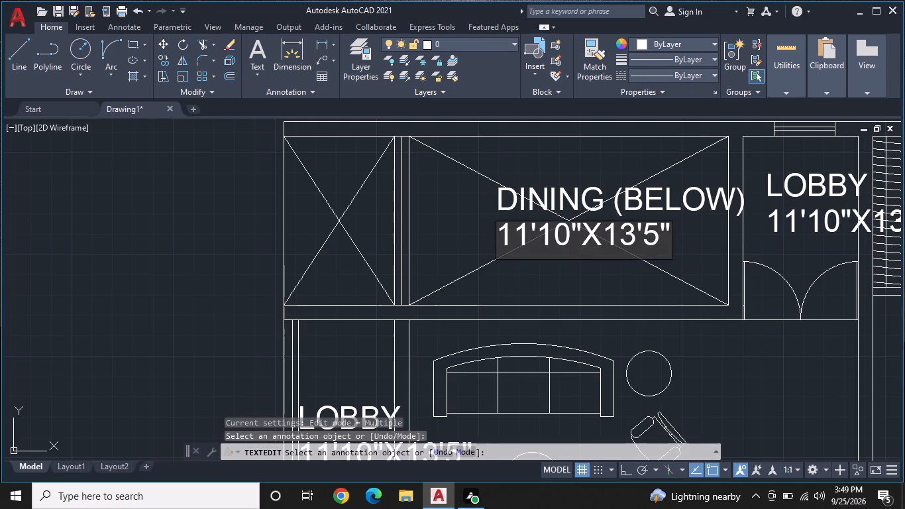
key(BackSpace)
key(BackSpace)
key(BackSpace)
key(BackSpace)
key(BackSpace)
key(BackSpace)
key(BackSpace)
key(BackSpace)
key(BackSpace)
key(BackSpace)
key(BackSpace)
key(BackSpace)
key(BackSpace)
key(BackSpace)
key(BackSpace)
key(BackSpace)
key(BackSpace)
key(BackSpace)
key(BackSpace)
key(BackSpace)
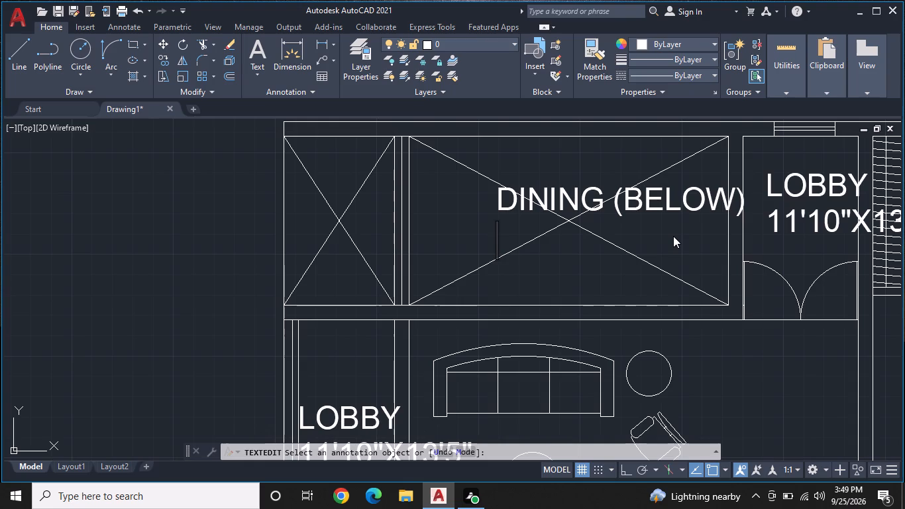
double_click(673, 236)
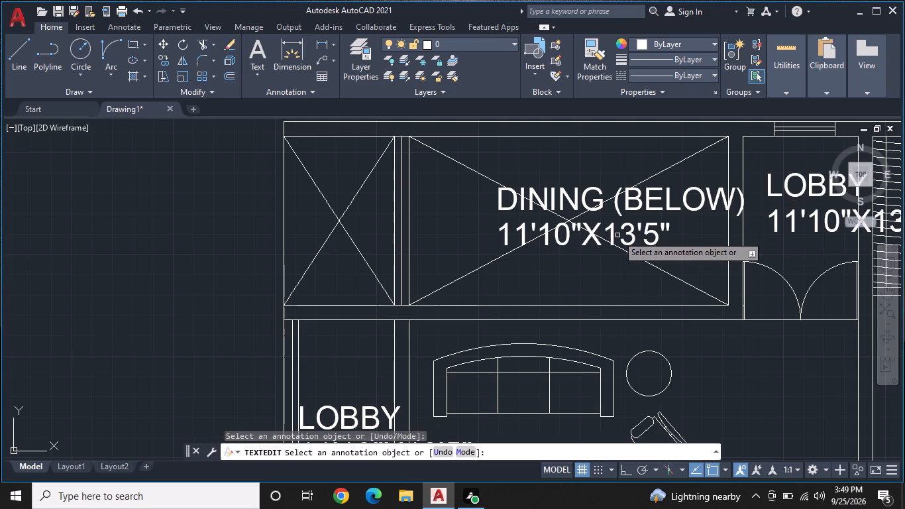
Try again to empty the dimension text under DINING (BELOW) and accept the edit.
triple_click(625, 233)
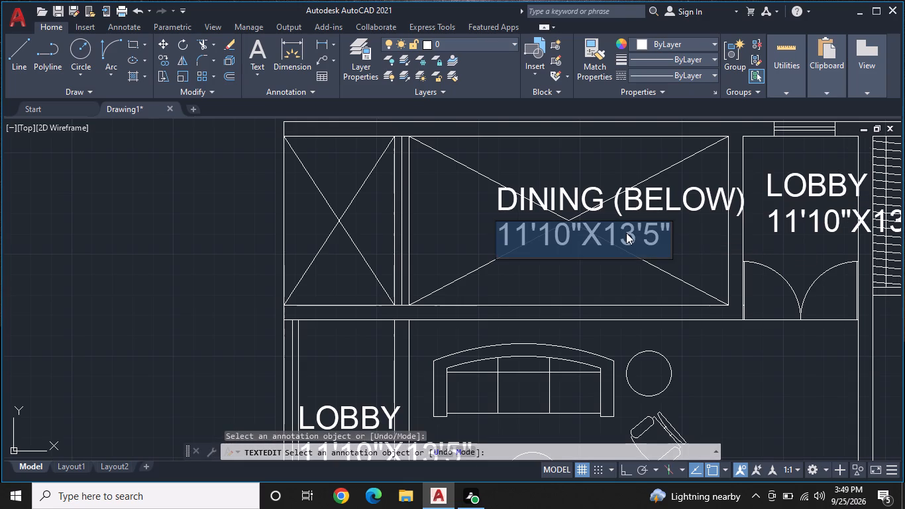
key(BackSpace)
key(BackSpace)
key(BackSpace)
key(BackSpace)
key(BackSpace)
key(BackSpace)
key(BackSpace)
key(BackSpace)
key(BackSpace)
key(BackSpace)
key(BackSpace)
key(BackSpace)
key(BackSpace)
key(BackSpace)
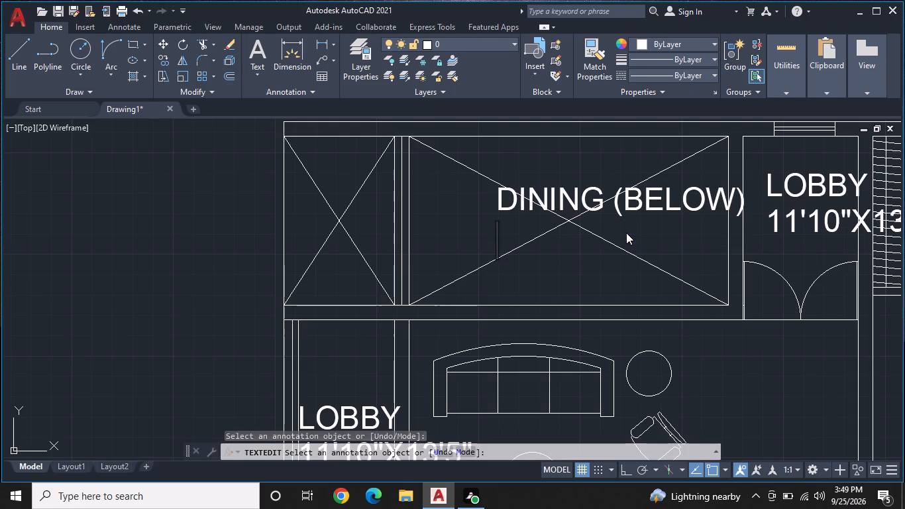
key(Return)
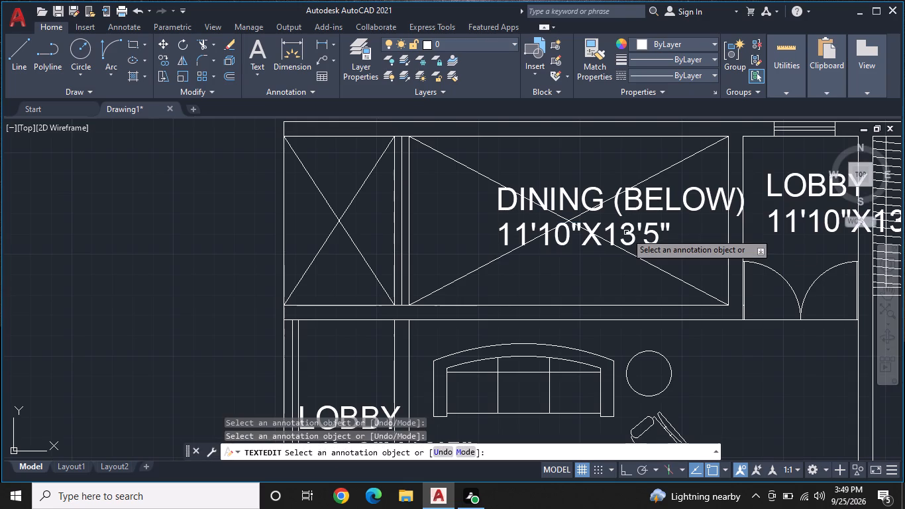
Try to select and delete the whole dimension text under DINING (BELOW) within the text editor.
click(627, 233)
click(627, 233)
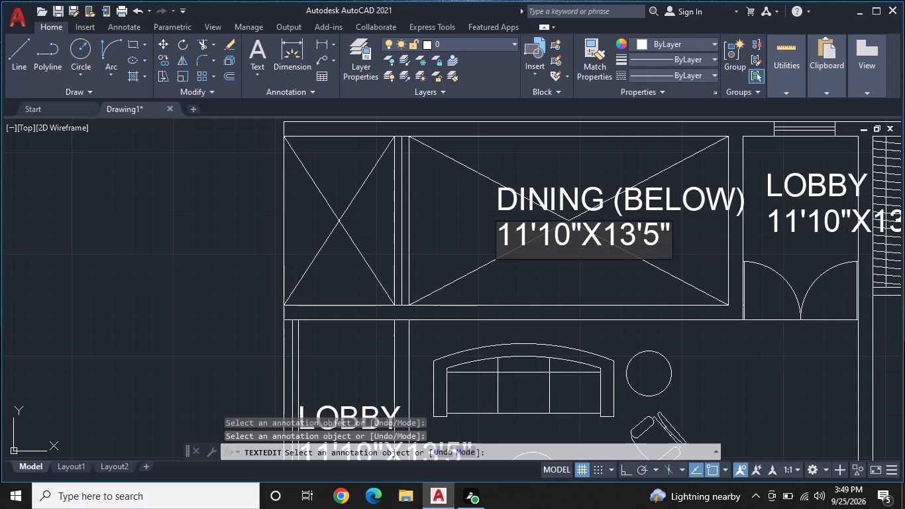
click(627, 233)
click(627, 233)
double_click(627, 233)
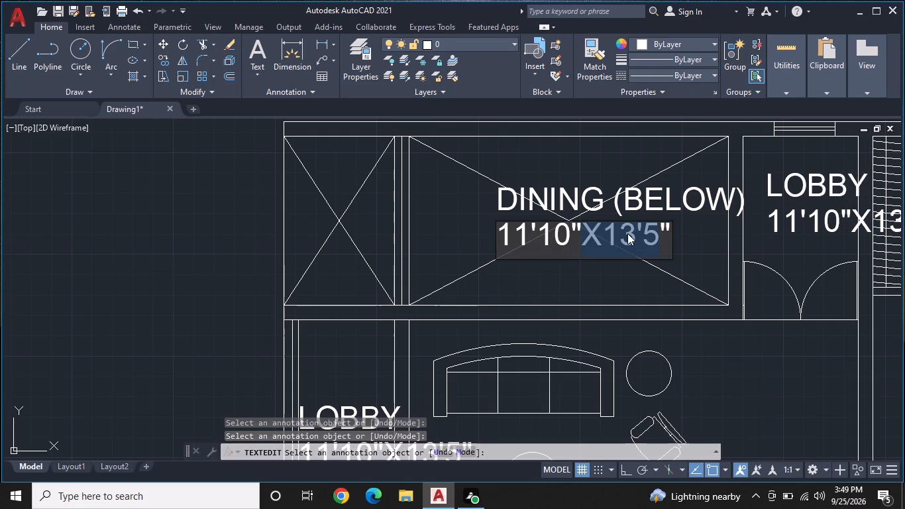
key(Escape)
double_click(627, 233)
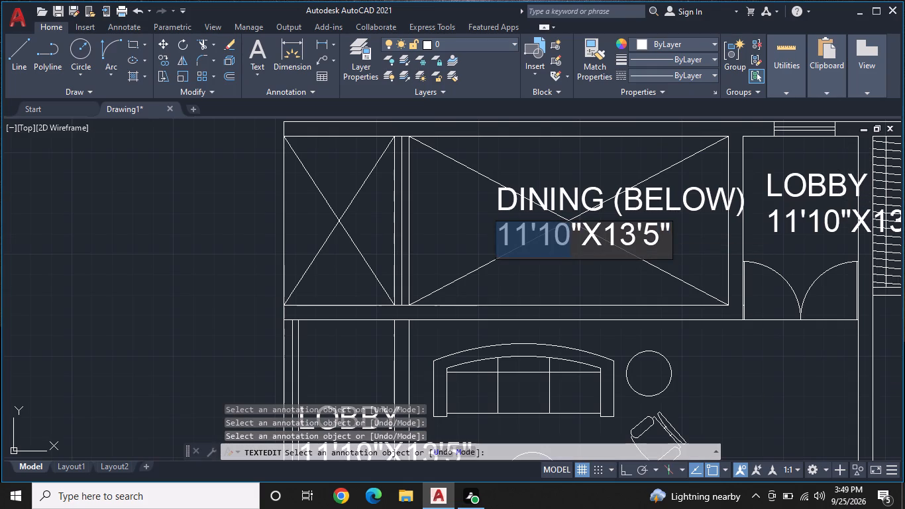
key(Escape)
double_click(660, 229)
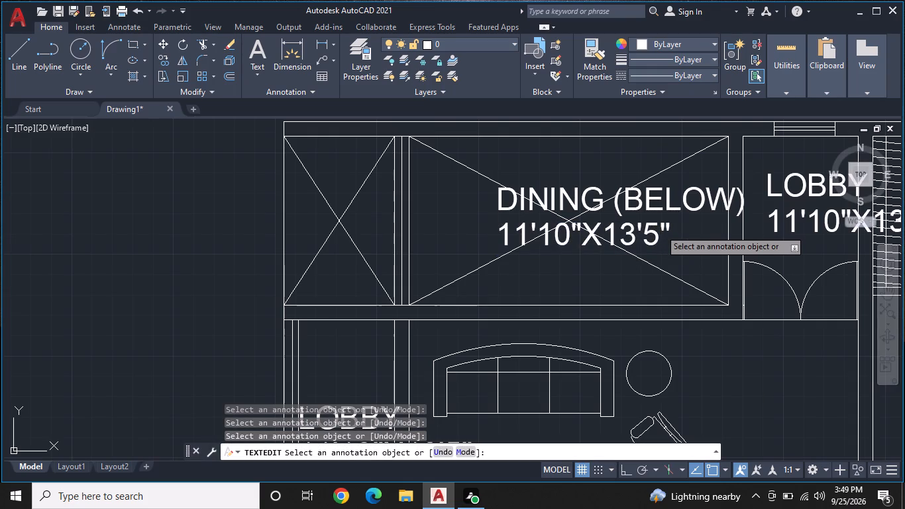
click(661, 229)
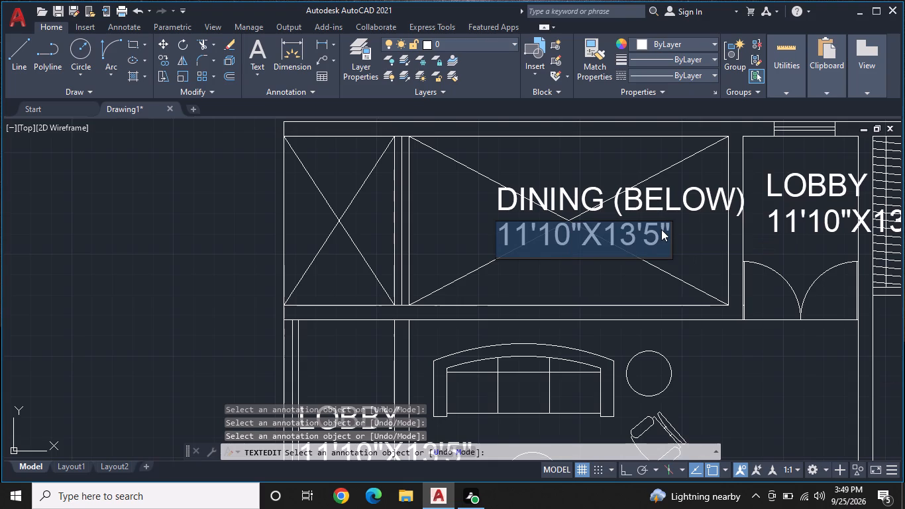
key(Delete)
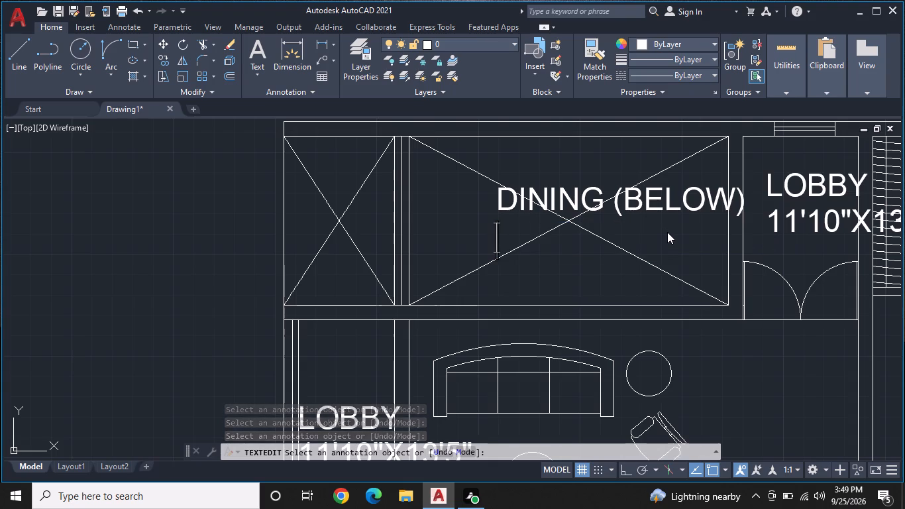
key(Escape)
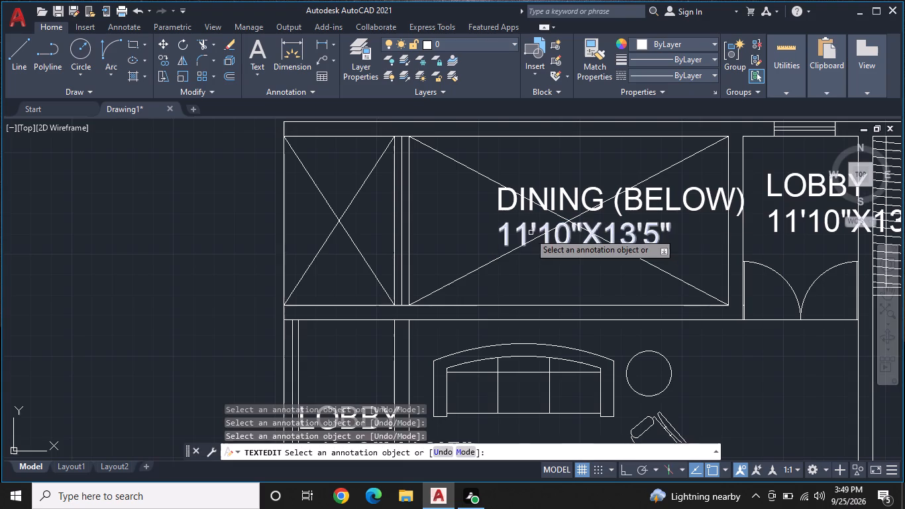
Cut 11'10 and X13'5 out of the dimension text under DINING (BELOW), leaving only the inch marks.
click(528, 233)
double_click(524, 237)
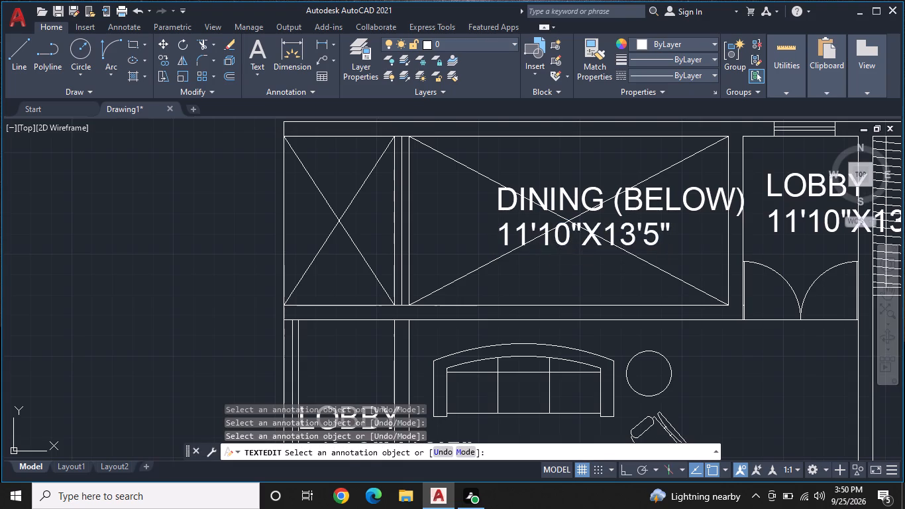
right_click(524, 237)
click(564, 277)
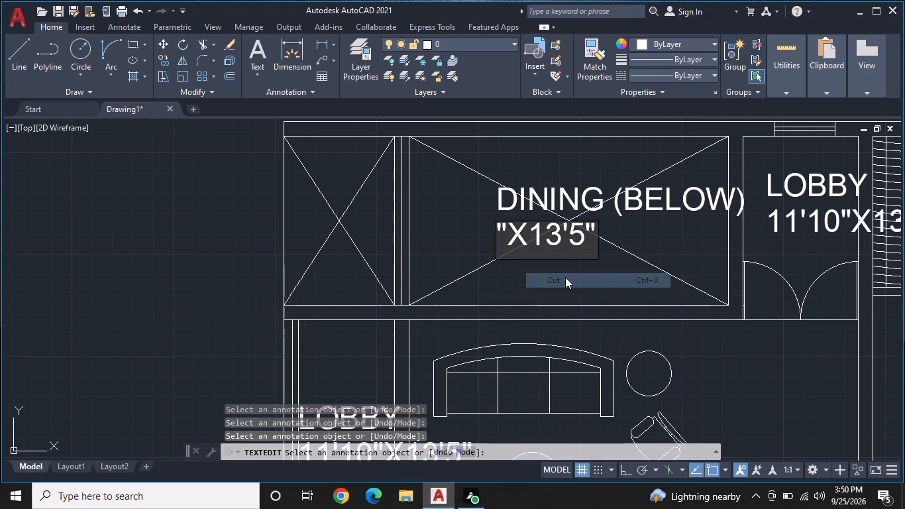
double_click(576, 248)
right_click(576, 247)
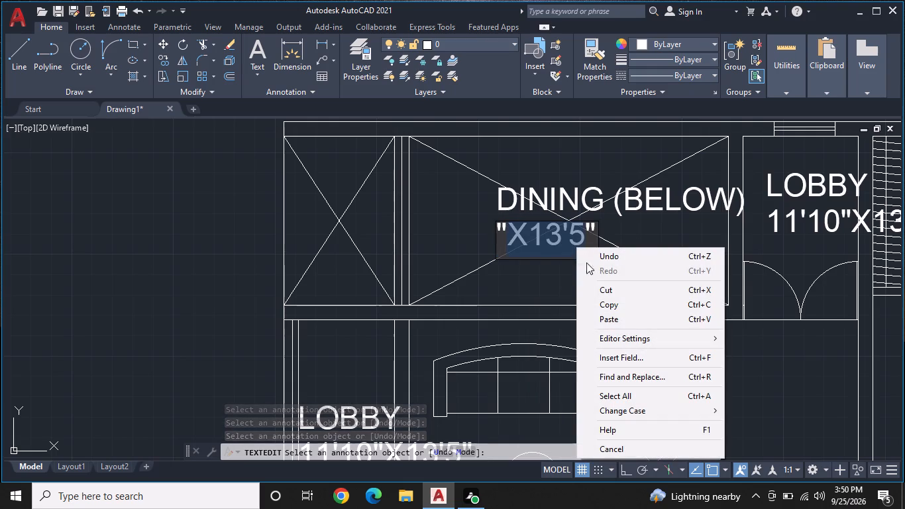
click(604, 287)
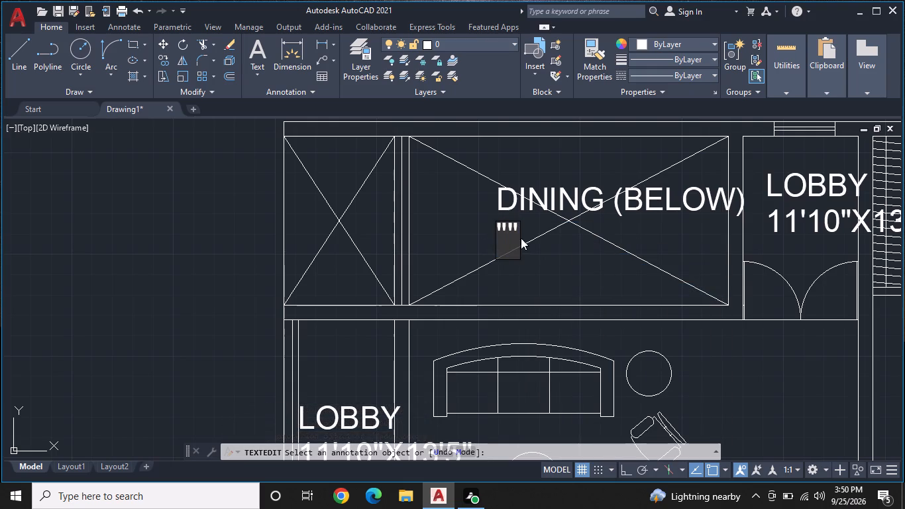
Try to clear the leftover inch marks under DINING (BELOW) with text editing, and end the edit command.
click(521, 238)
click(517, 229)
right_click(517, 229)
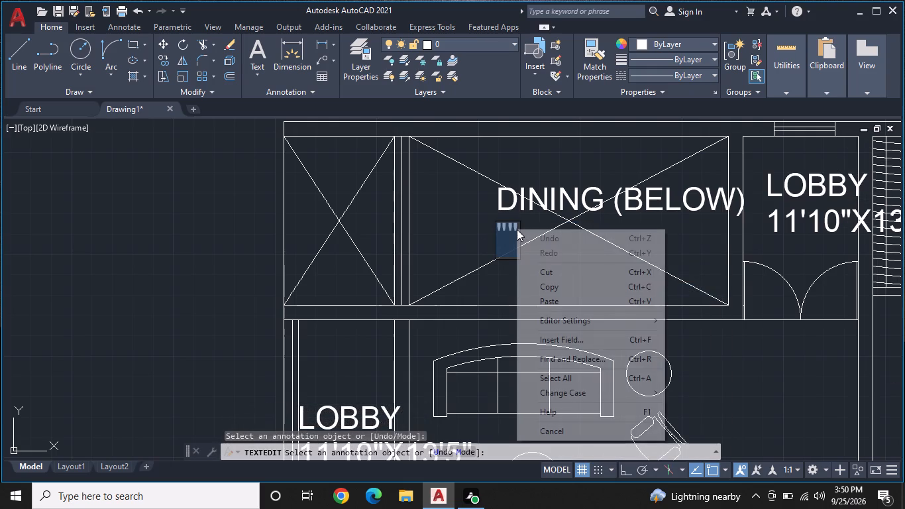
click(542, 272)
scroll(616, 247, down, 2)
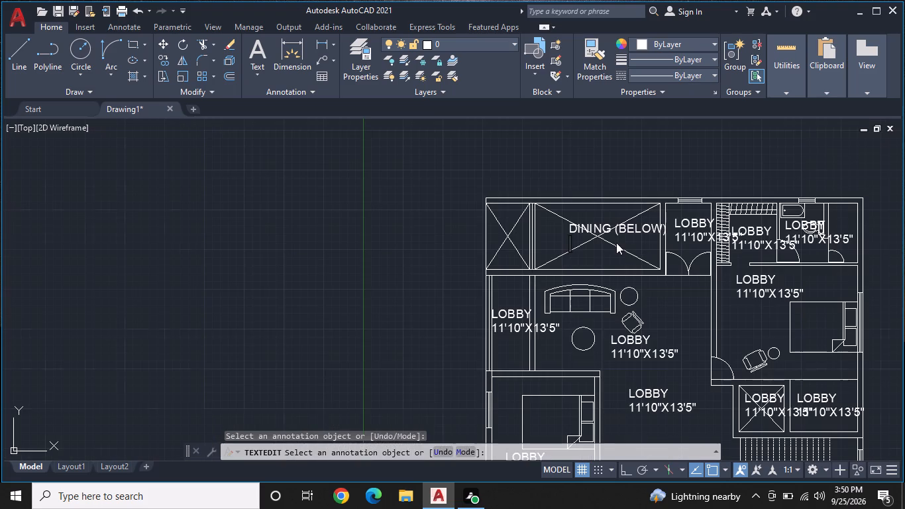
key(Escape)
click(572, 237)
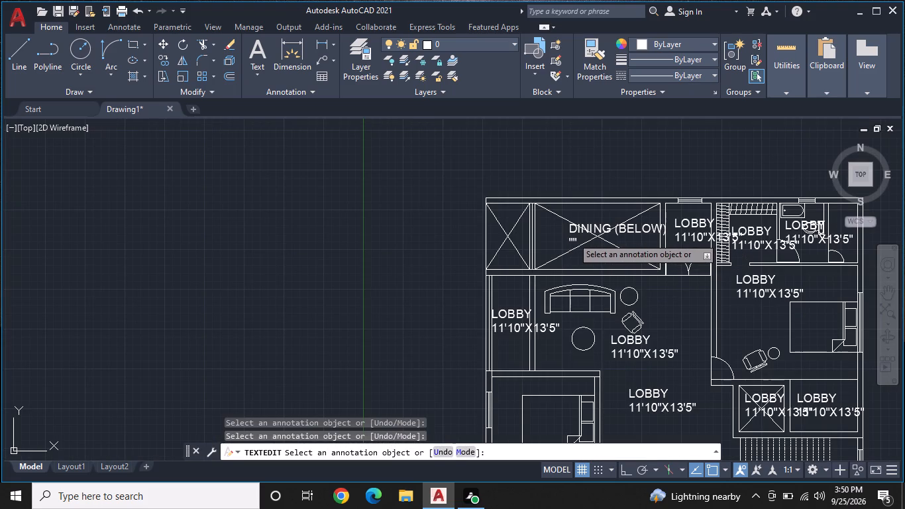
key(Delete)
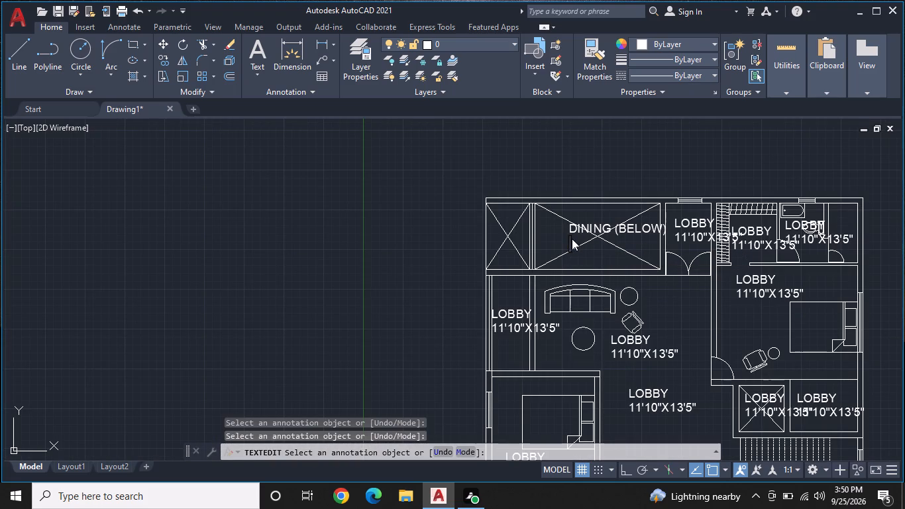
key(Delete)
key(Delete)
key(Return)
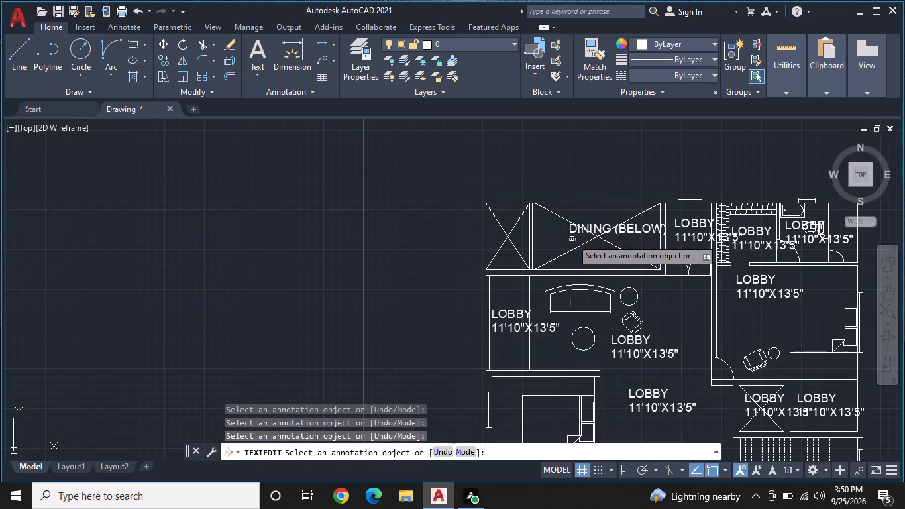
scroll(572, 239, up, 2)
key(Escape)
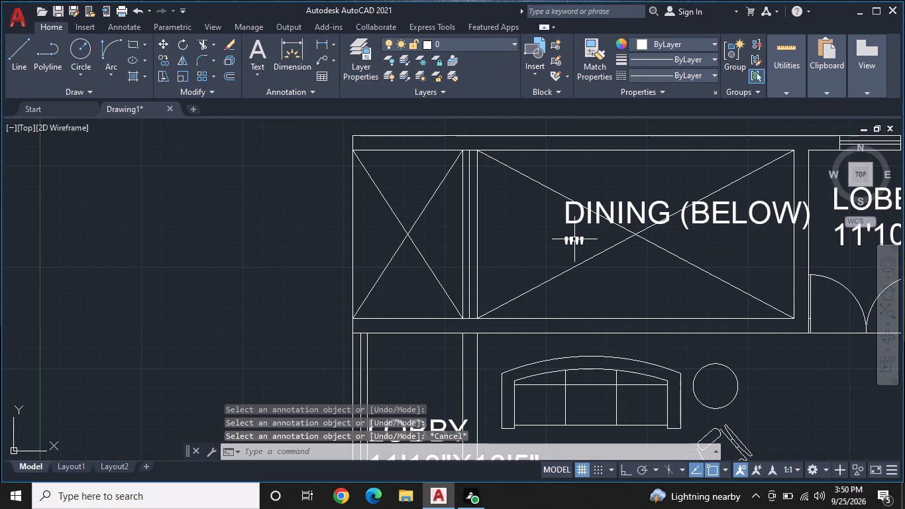
Erase the leftover inch-mark text object under DINING (BELOW).
click(574, 239)
key(Escape)
click(550, 231)
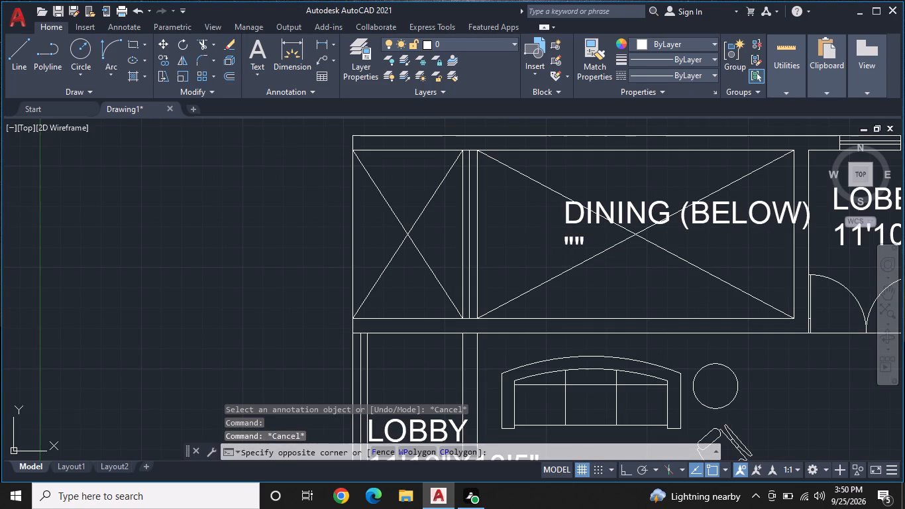
click(592, 250)
right_click(591, 249)
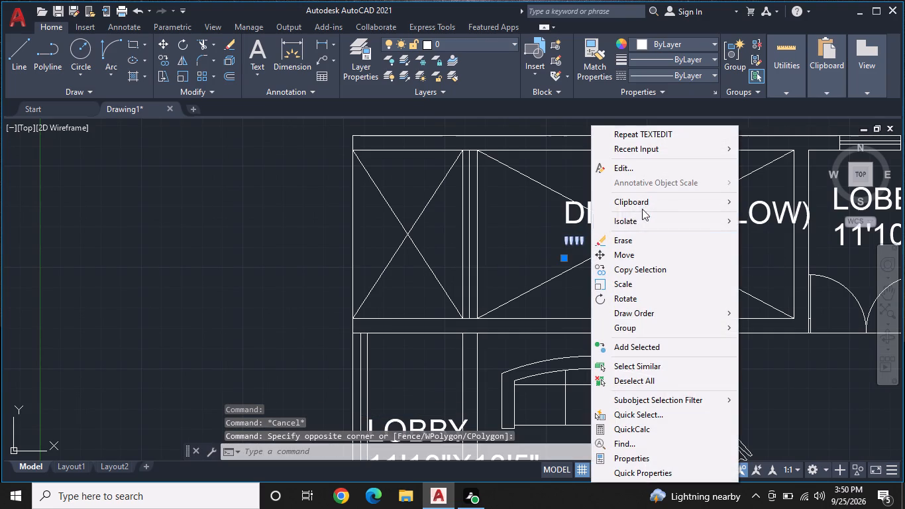
click(643, 236)
Move the DINING (BELOW) label about 2'-7" down and to the left so it sits within the crossed rectangle.
scroll(643, 236, down, 1)
click(646, 228)
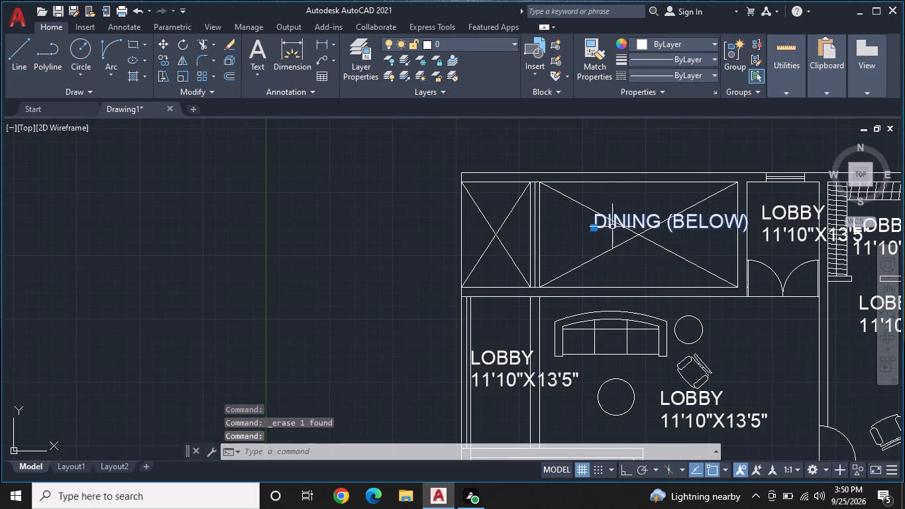
click(590, 229)
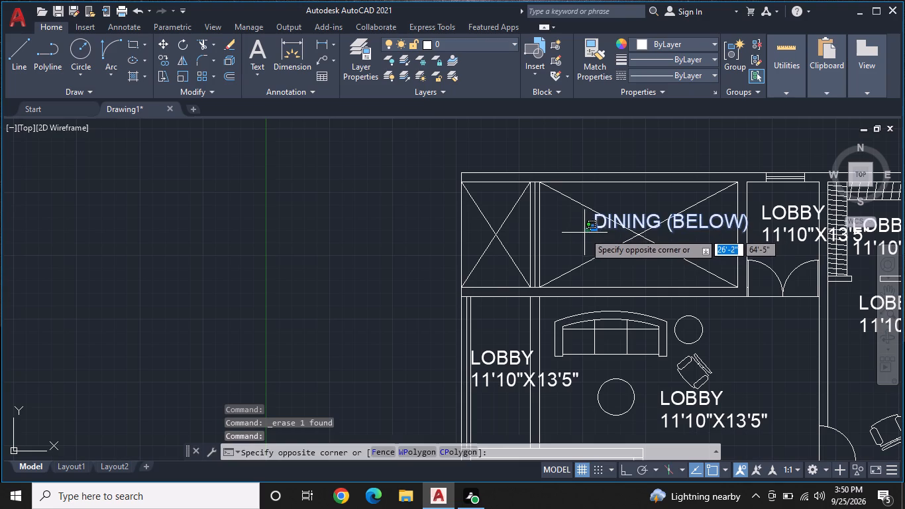
click(590, 230)
click(592, 229)
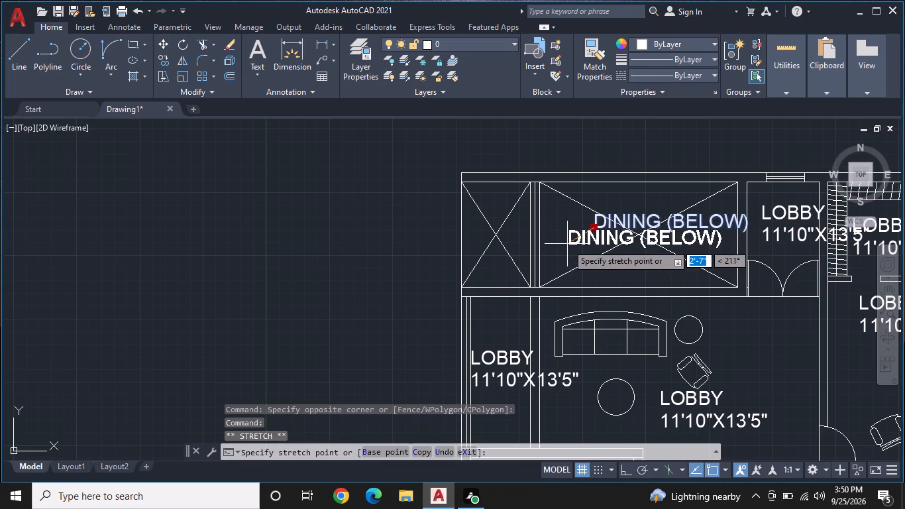
click(567, 244)
scroll(623, 235, down, 2)
middle_drag(635, 239, 489, 260)
scroll(507, 254, up, 2)
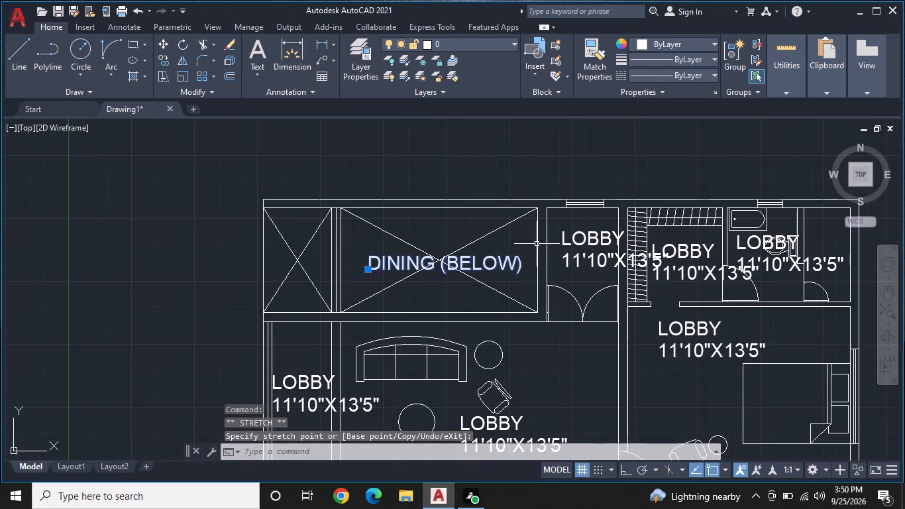
key(Escape)
Change the LOBBY label in the small double-door room beside DINING (BELOW) to POOJA.
scroll(572, 246, up, 2)
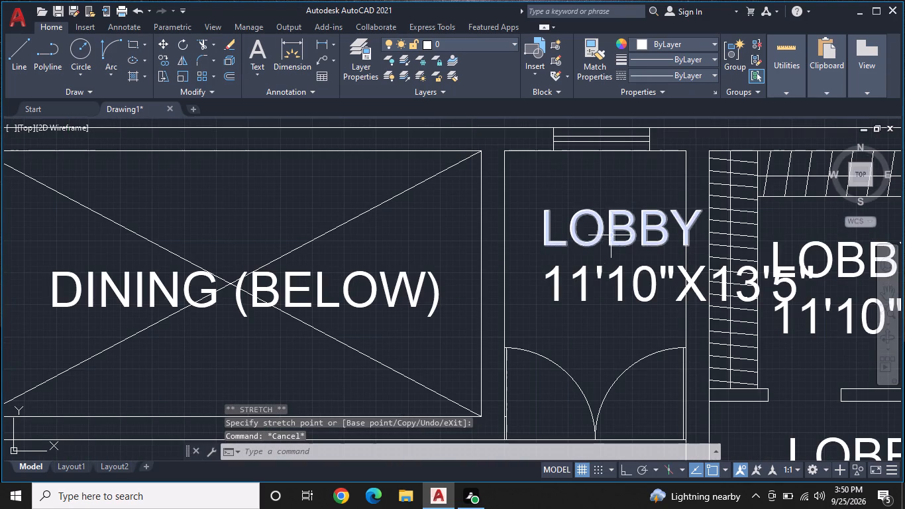
double_click(614, 230)
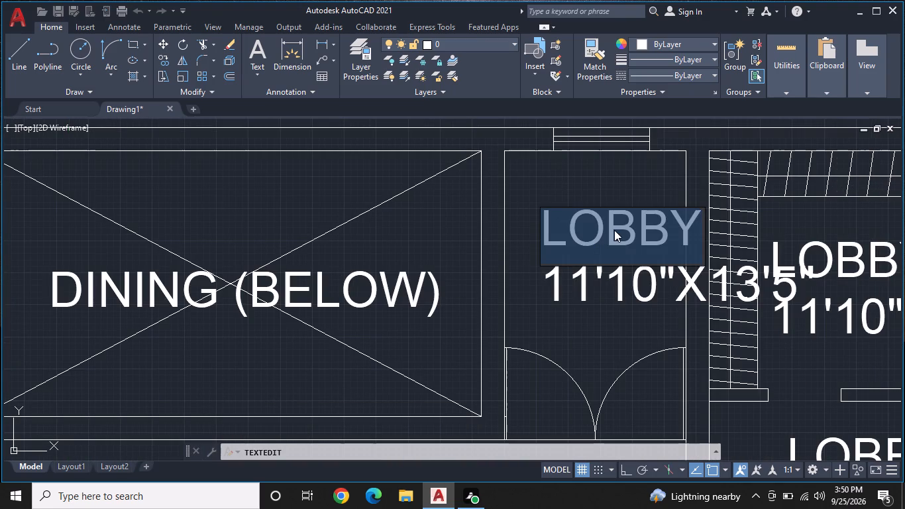
key(BackSpace)
text(POOJA)
key(space)
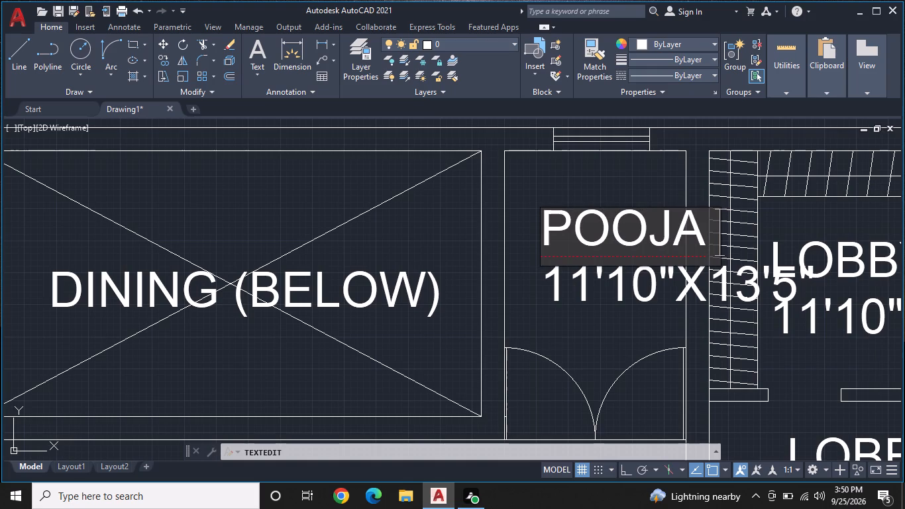
key(space)
Replace the dimension text under POOJA with 5'11"X8'8" and end the text editing.
double_click(582, 276)
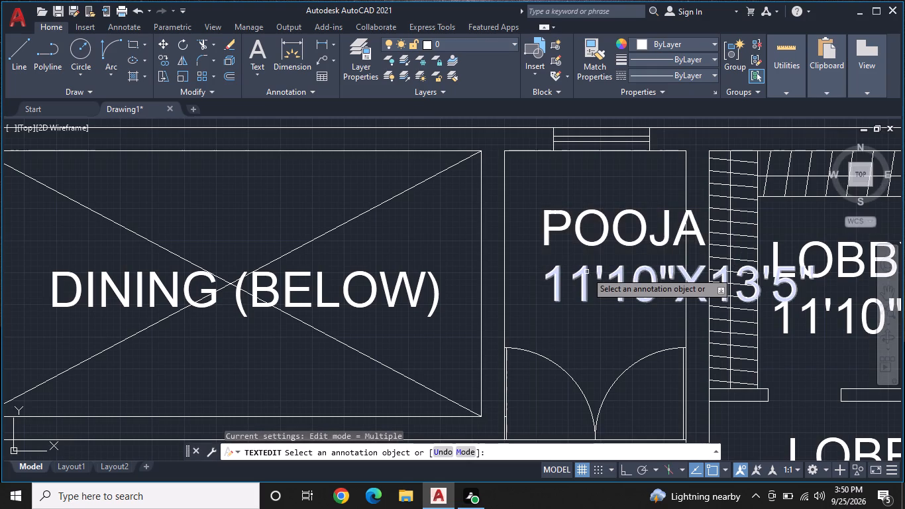
double_click(586, 272)
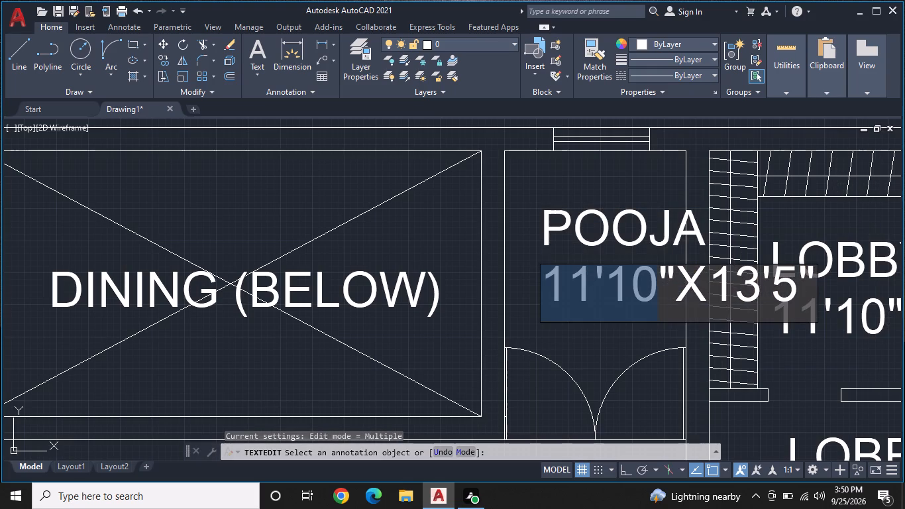
click(816, 289)
key(BackSpace)
key(BackSpace)
key(BackSpace)
key(BackSpace)
key(BackSpace)
key(BackSpace)
key(BackSpace)
key(BackSpace)
key(BackSpace)
key(BackSpace)
key(BackSpace)
key(BackSpace)
key(BackSpace)
key(BackSpace)
key(BackSpace)
key(BackSpace)
key(BackSpace)
key(BackSpace)
key(BackSpace)
key(BackSpace)
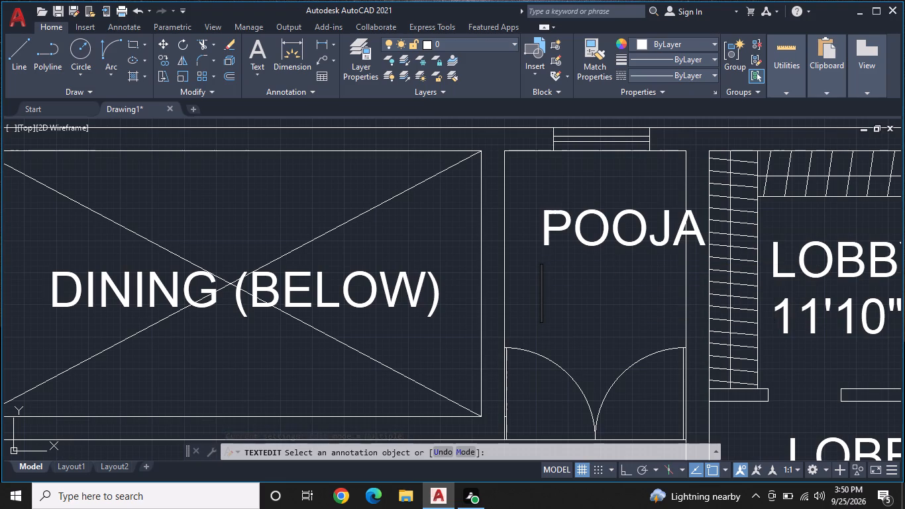
key(5)
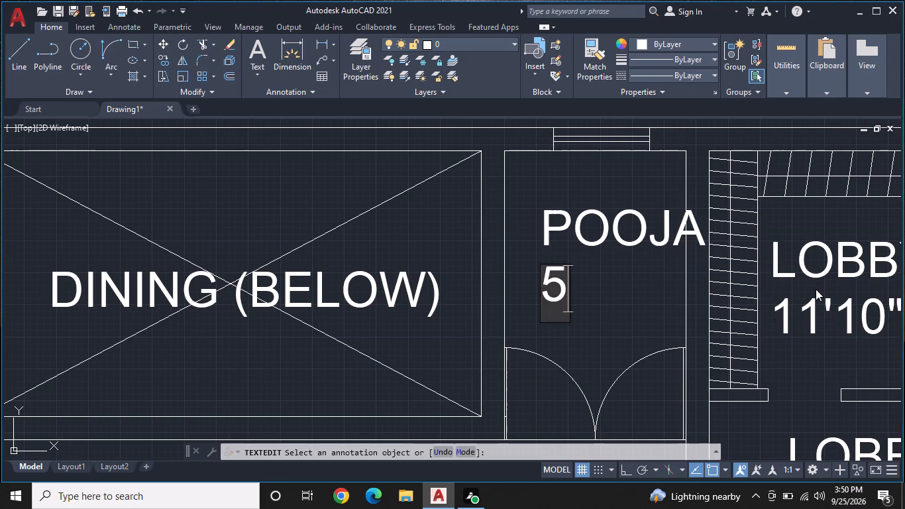
key(apostrophe)
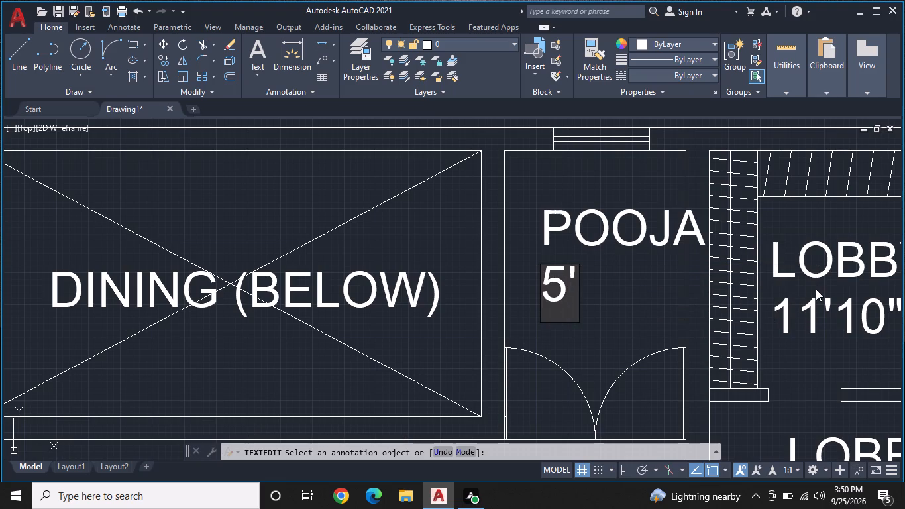
text(11)
key(shift+quotedbl)
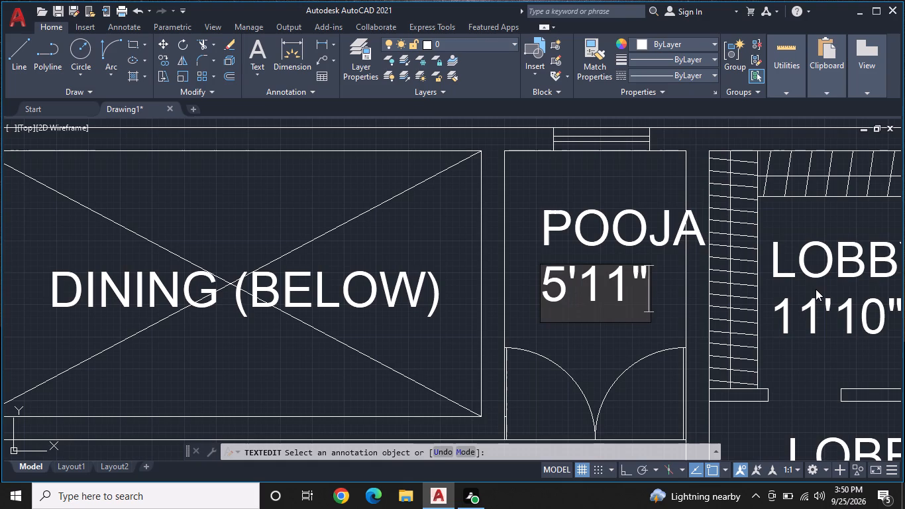
key(x)
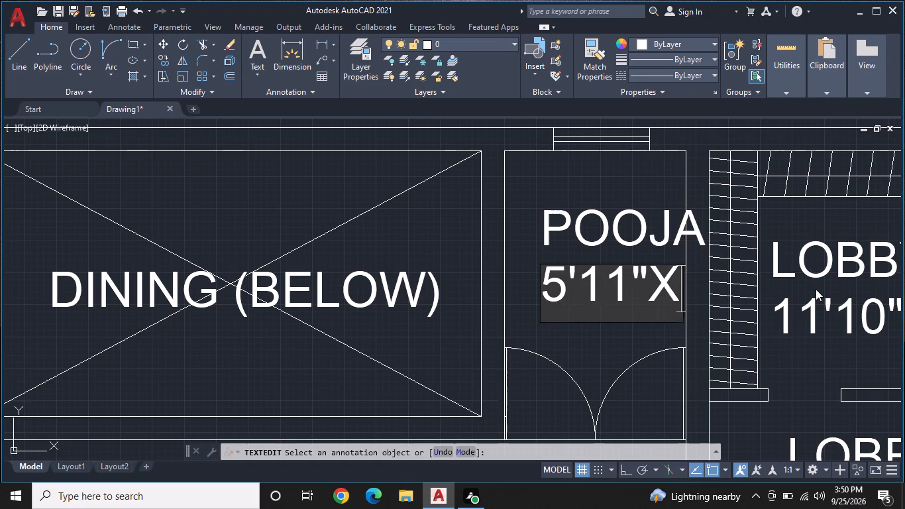
key(8)
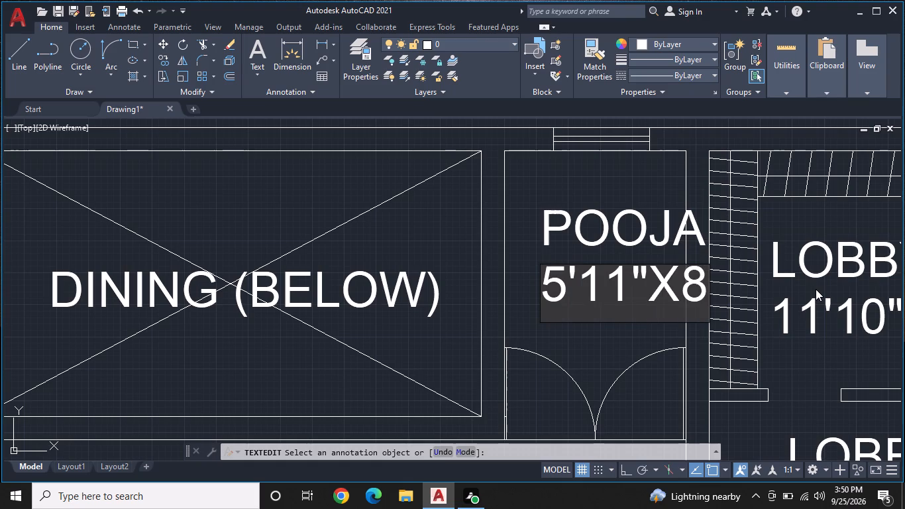
text('8")
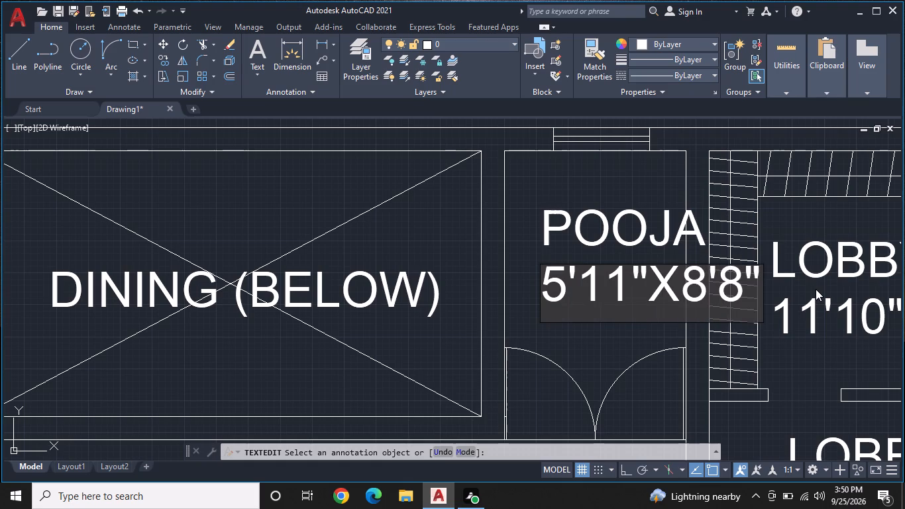
key(Return)
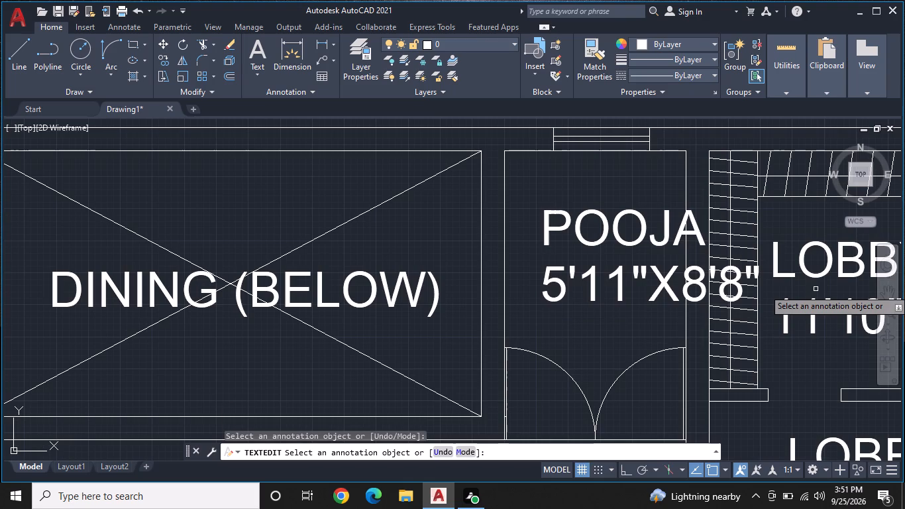
key(Escape)
Scale down the POOJA label and its dimension text together from the label's lower-left corner to fit inside the room.
click(531, 202)
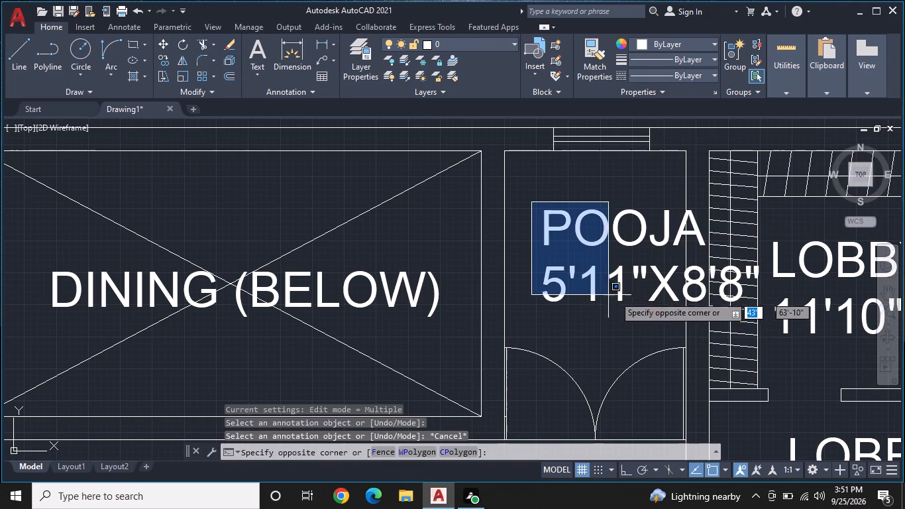
click(756, 312)
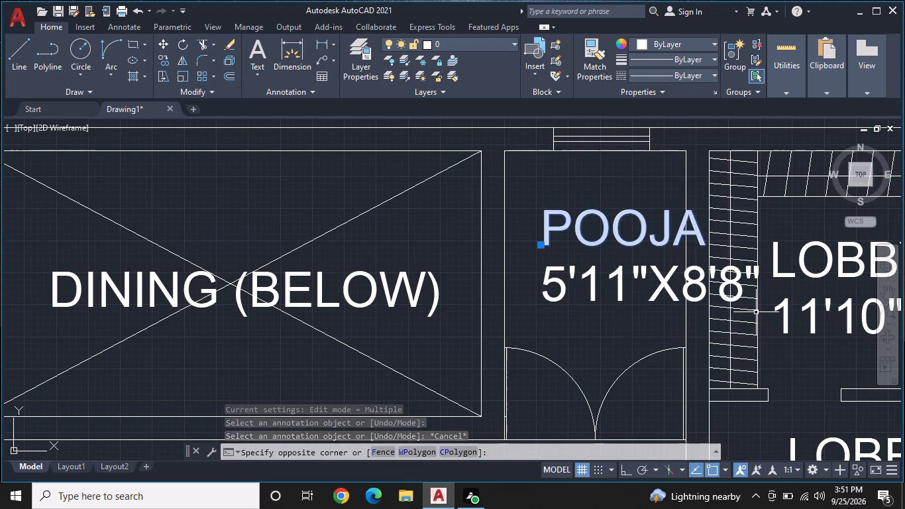
click(731, 302)
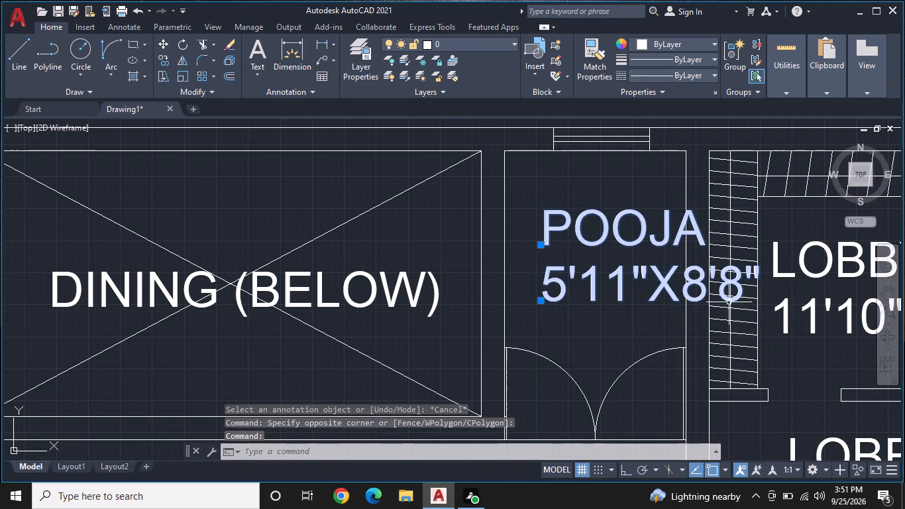
right_click(668, 300)
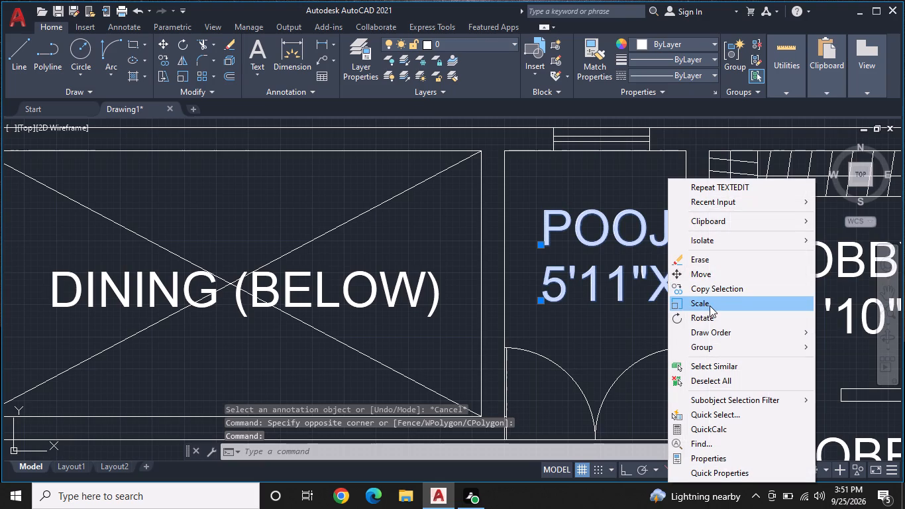
click(710, 306)
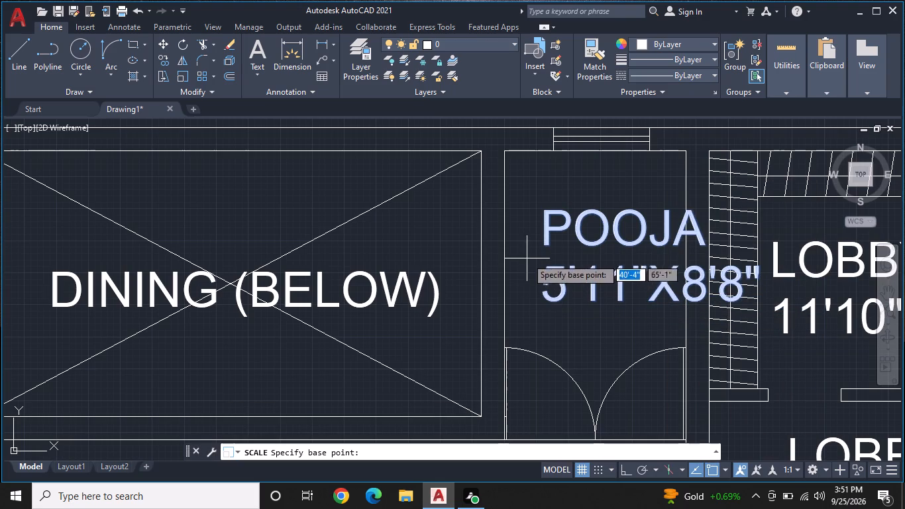
click(537, 244)
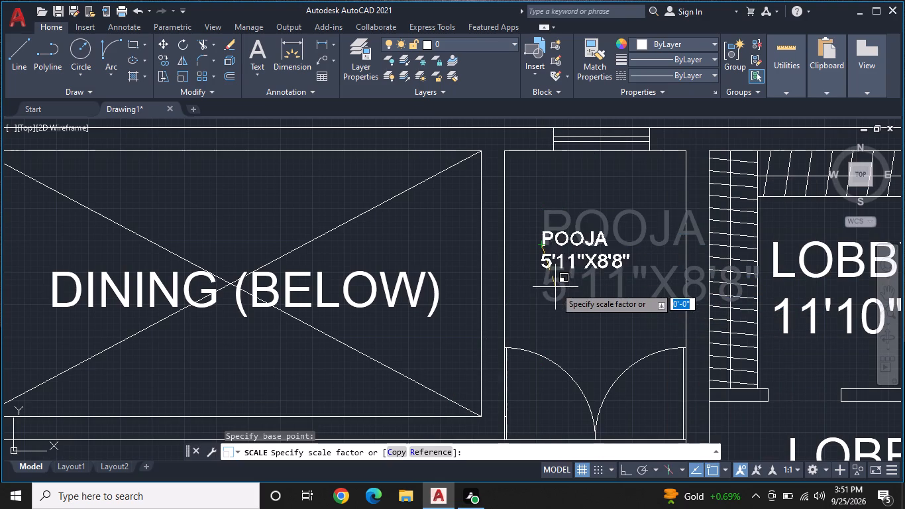
click(565, 304)
Change the LOBBY label in the wardrobe room between POOJA and the bathroom to WALK-IN.
middle_drag(638, 304, 428, 296)
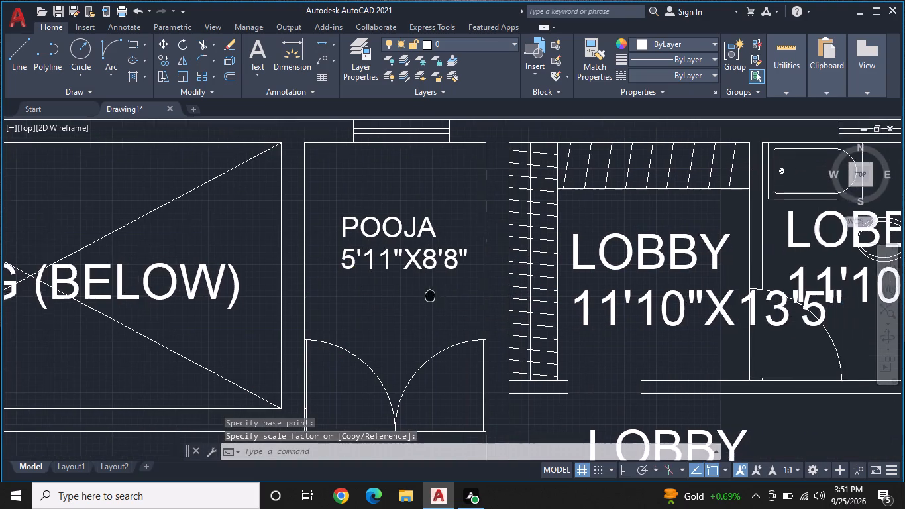
middle_click(424, 296)
click(680, 253)
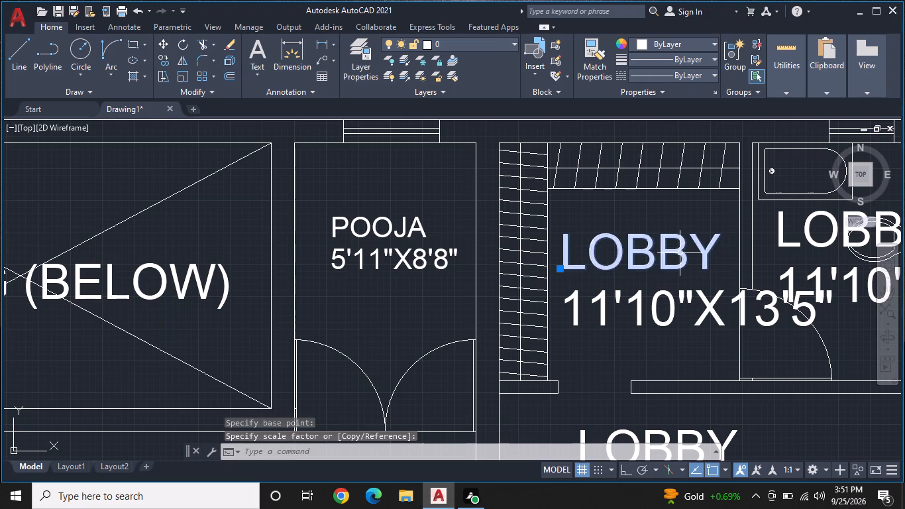
click(680, 253)
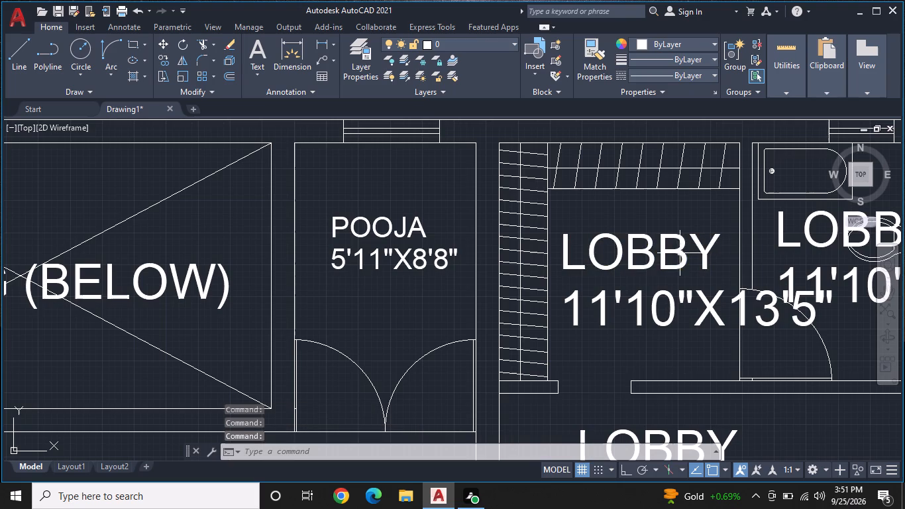
double_click(680, 253)
key(BackSpace)
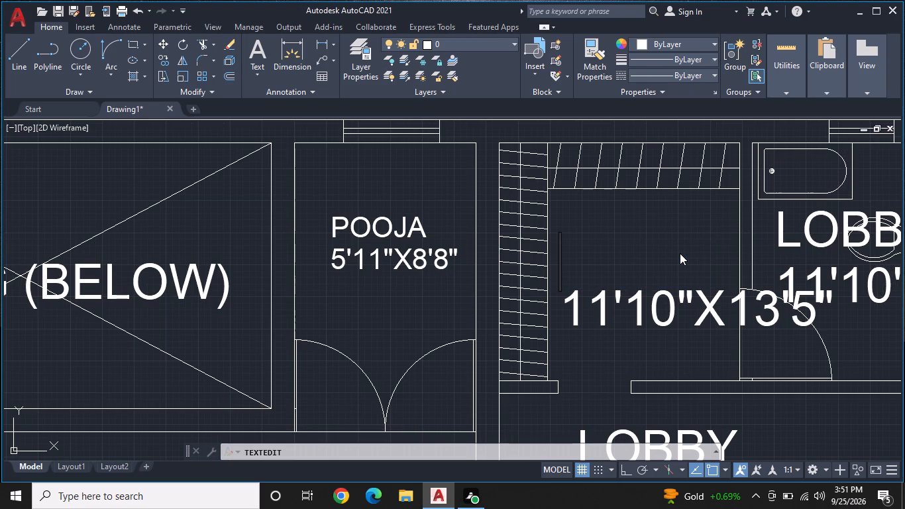
text(WA)
text(LK)
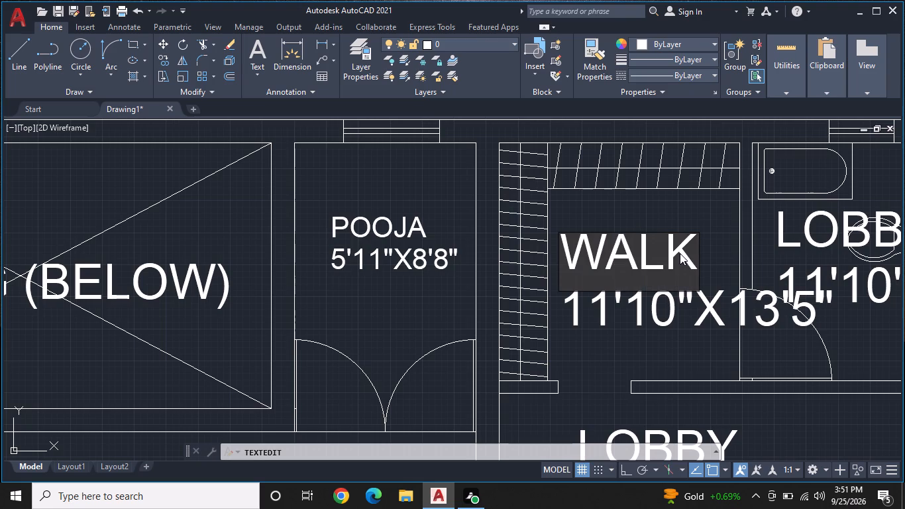
text(-IN)
Replace the dimension text under WALK-IN with 7'10"X7'5" and end the text editing.
double_click(651, 307)
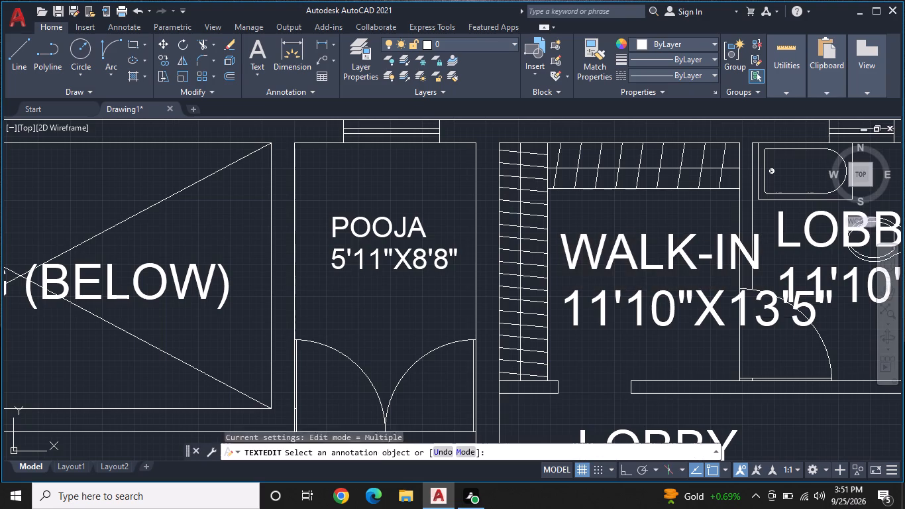
click(657, 302)
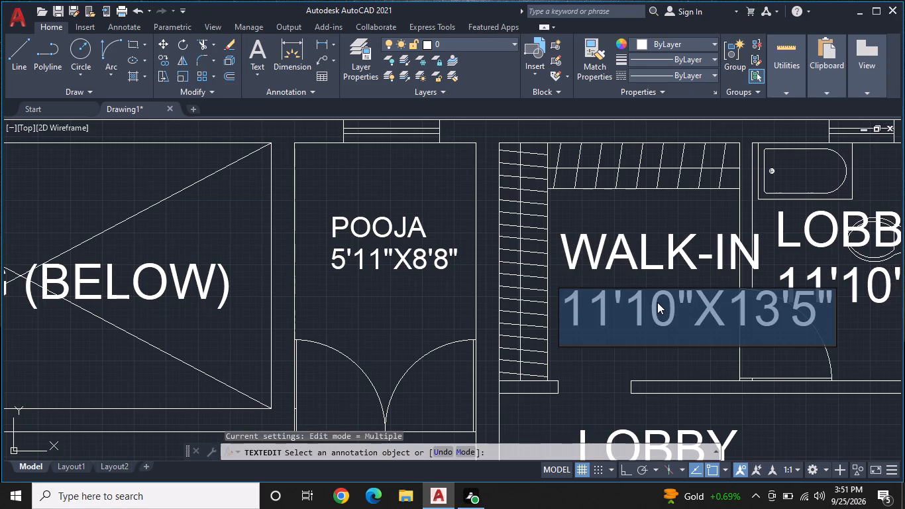
key(BackSpace)
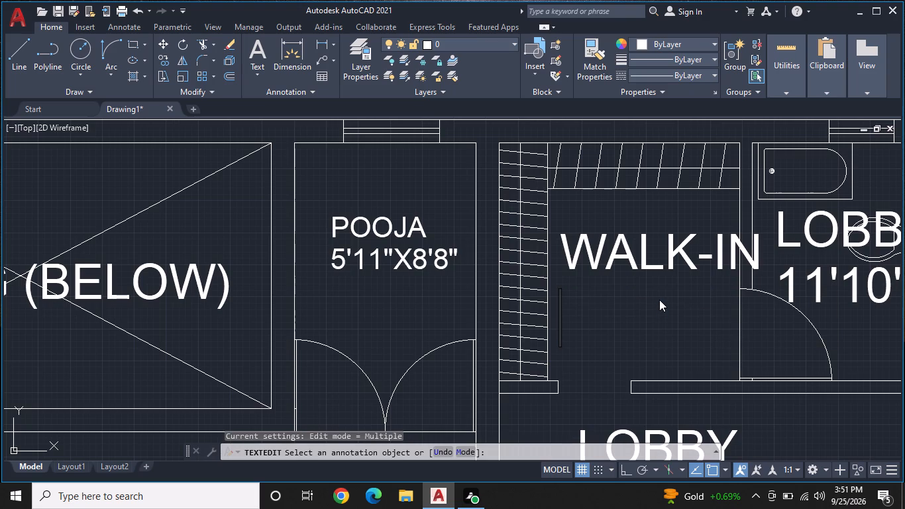
text(7')
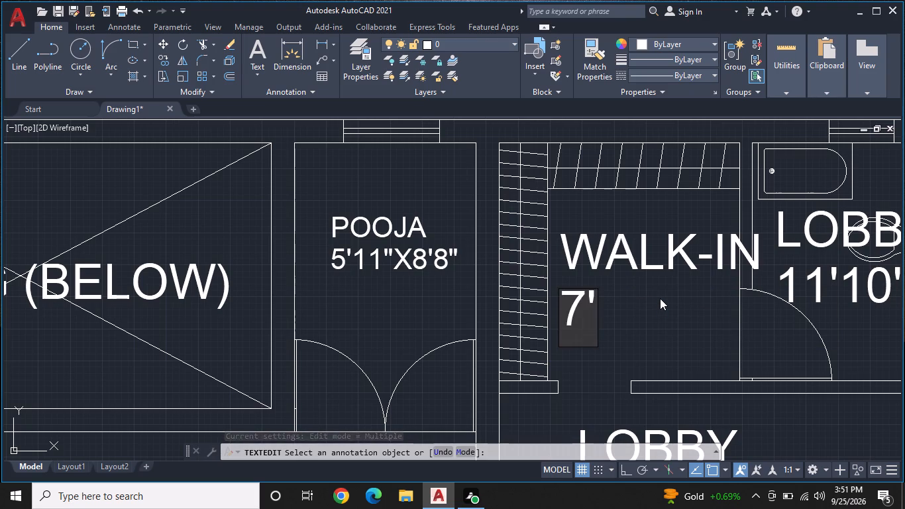
key(1)
key(0)
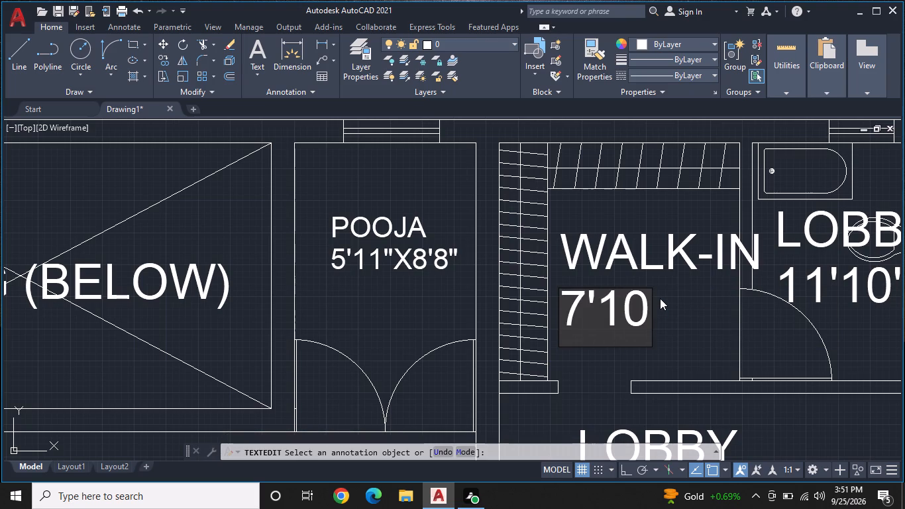
key(shift+quotedbl)
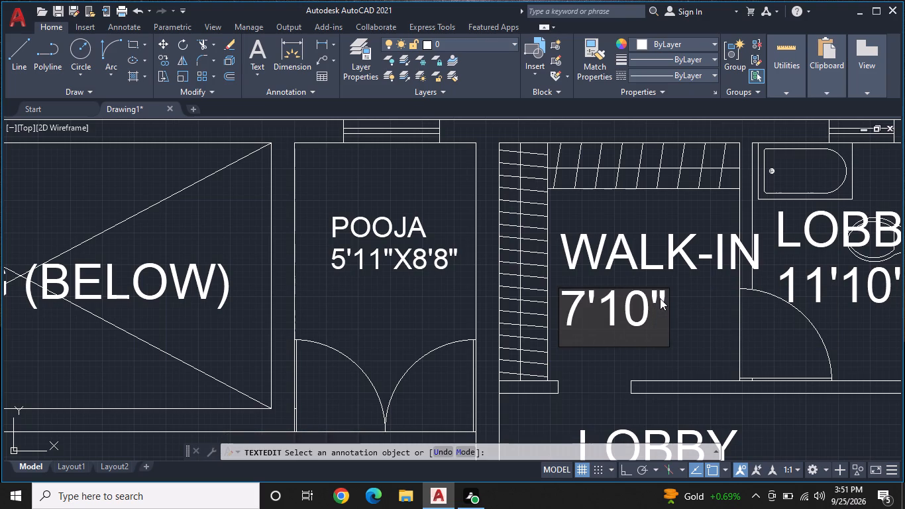
key(x)
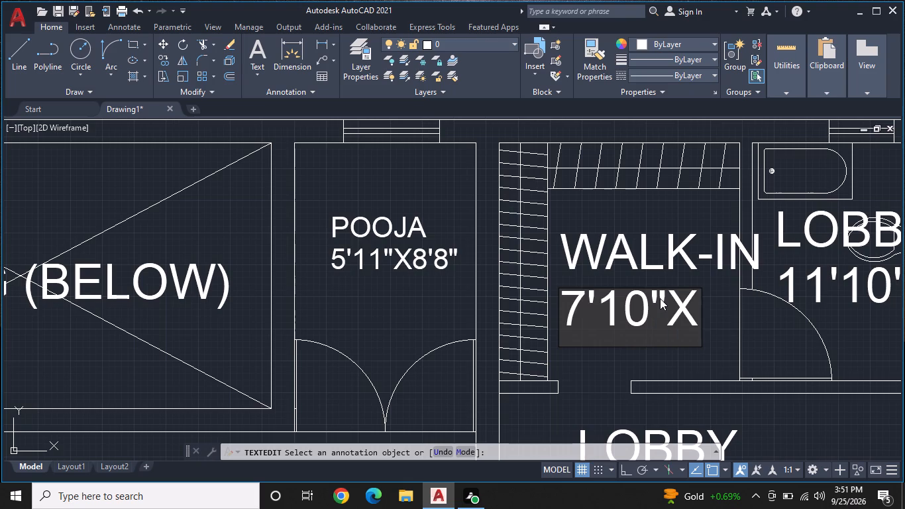
text(7'5")
key(Return)
key(Escape)
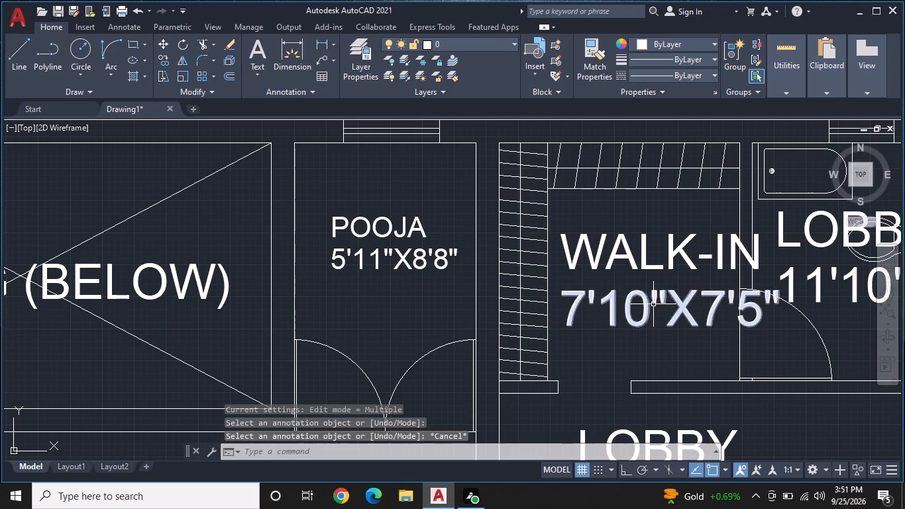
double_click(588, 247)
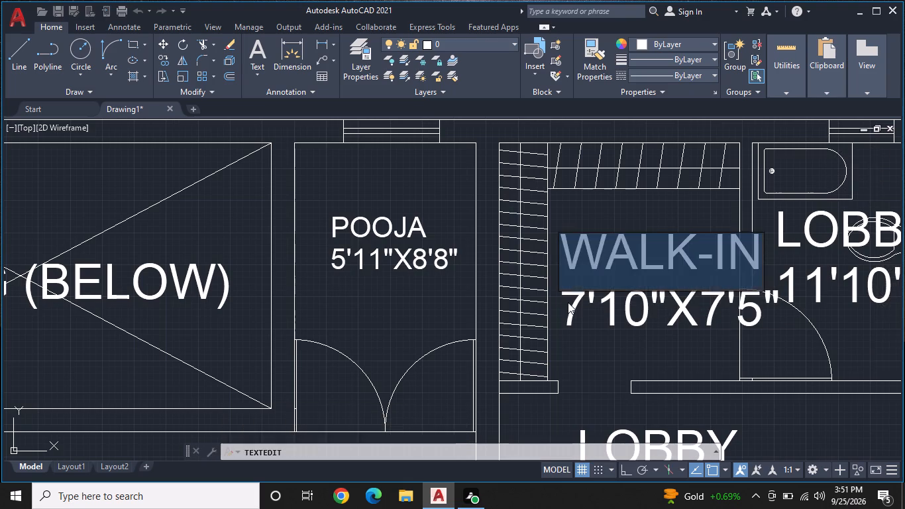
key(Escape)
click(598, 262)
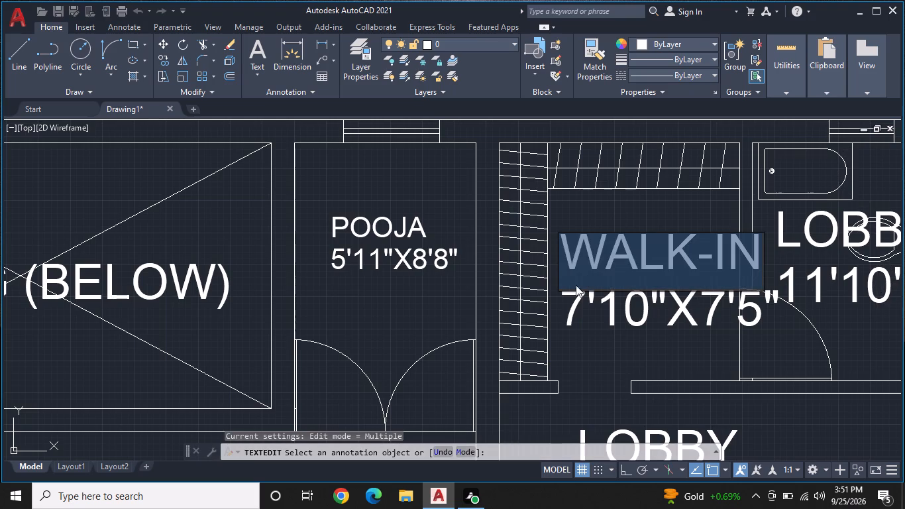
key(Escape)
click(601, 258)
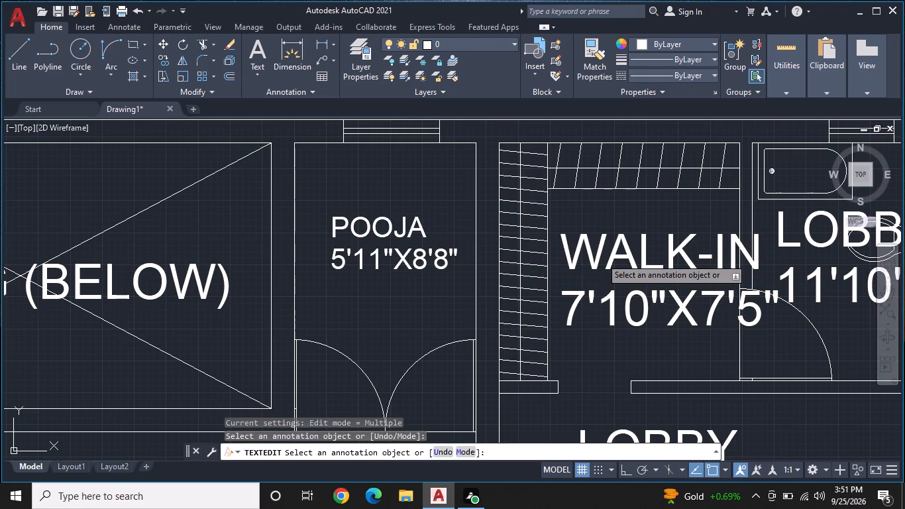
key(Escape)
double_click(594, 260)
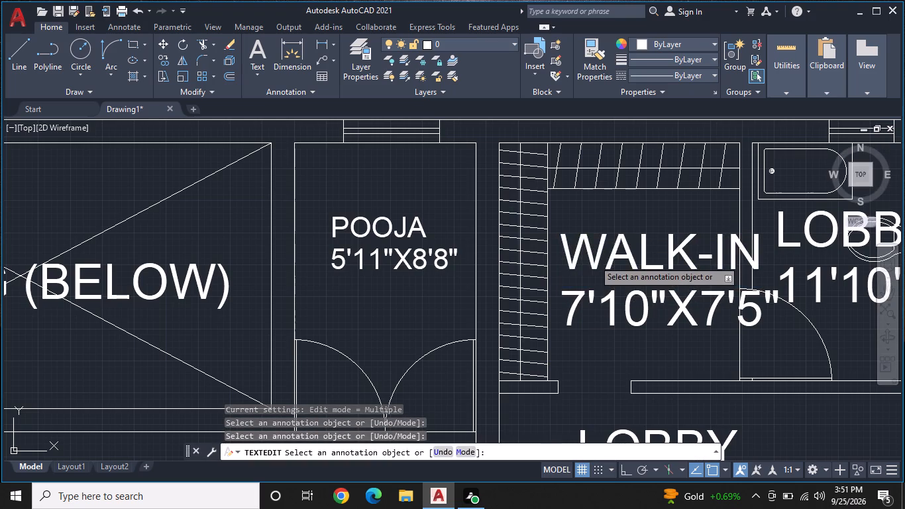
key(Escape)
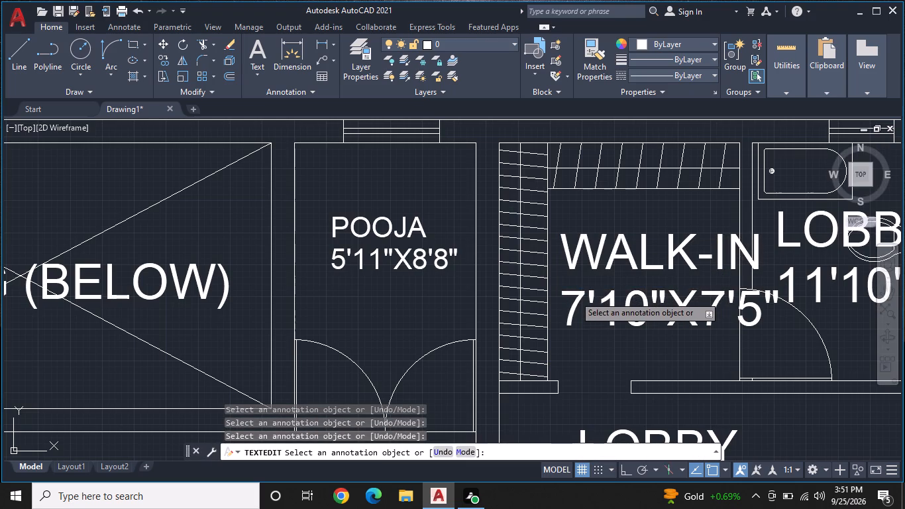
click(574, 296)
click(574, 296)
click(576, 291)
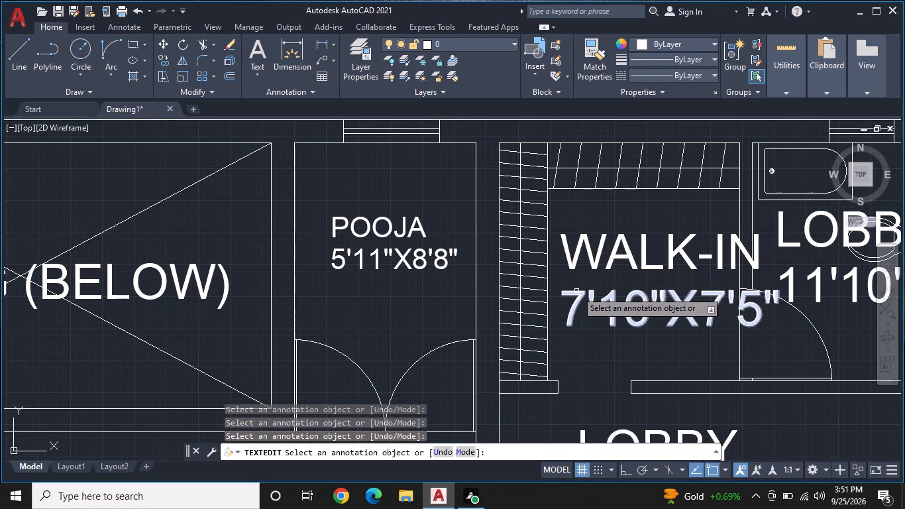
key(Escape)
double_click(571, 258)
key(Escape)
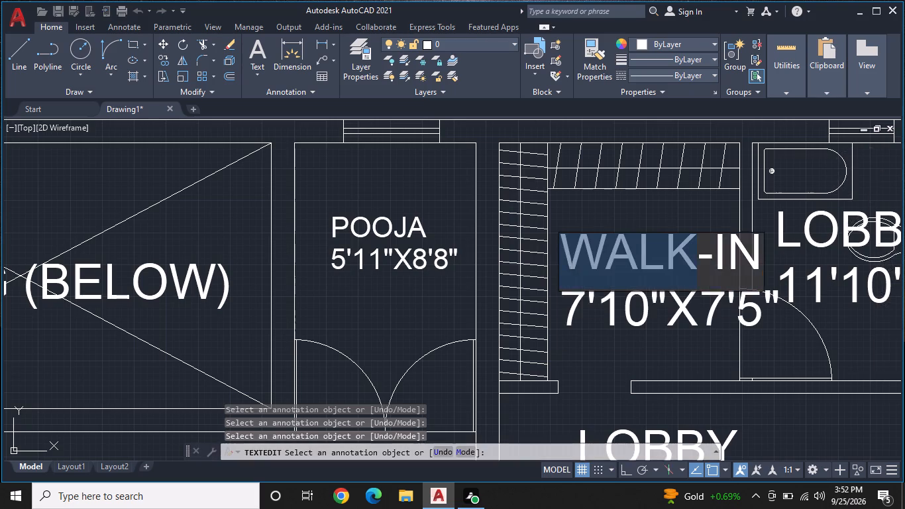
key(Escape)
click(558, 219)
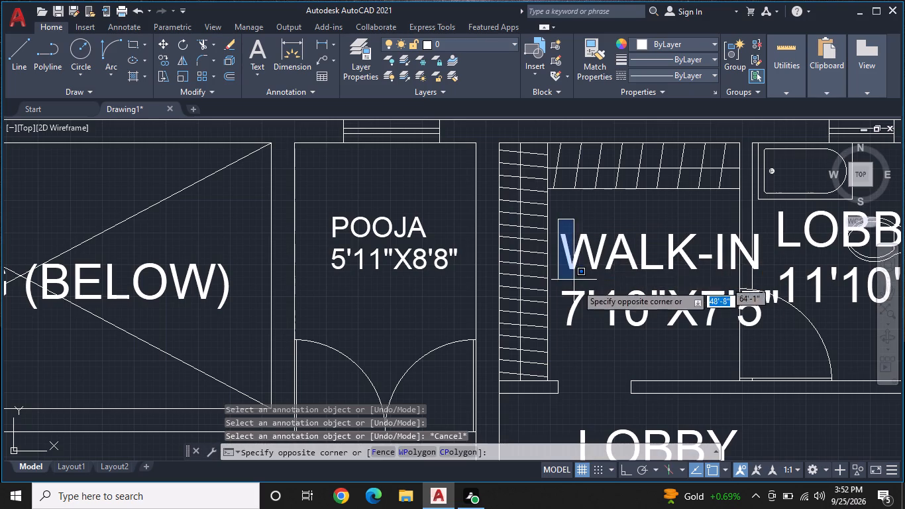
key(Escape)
Scale down the WALK-IN label and its dimension text together from the label's lower-left corner to fit inside the room.
click(647, 268)
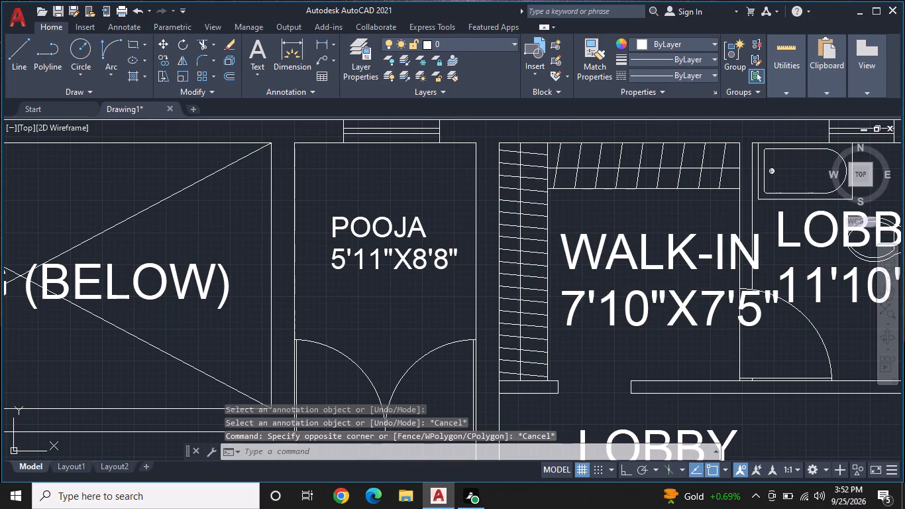
click(644, 263)
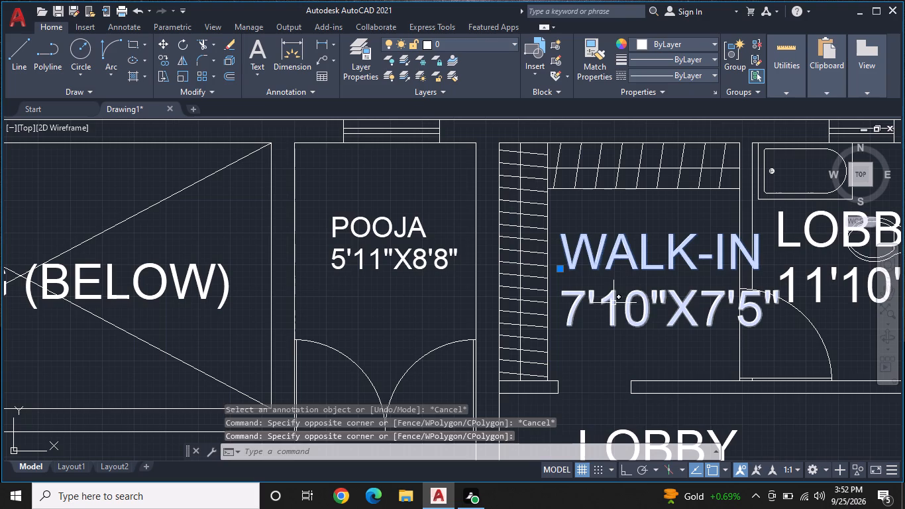
click(613, 303)
right_click(624, 296)
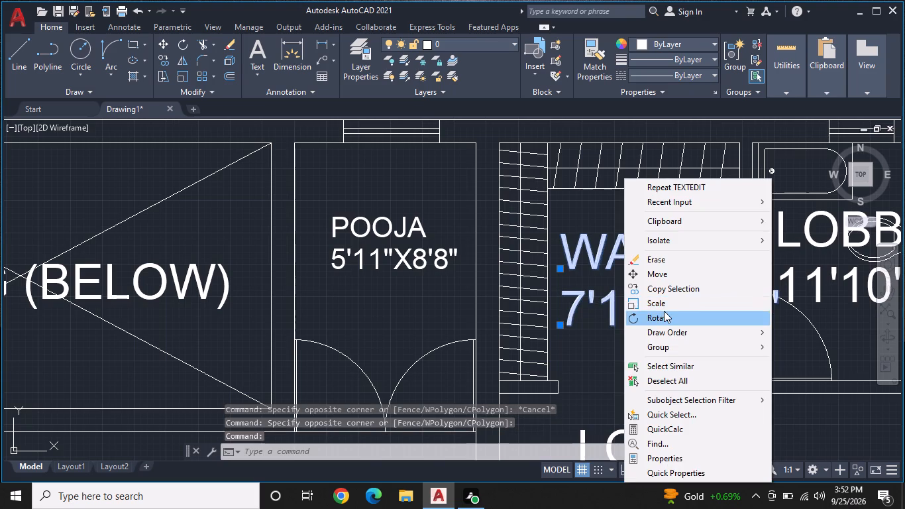
click(666, 306)
click(562, 267)
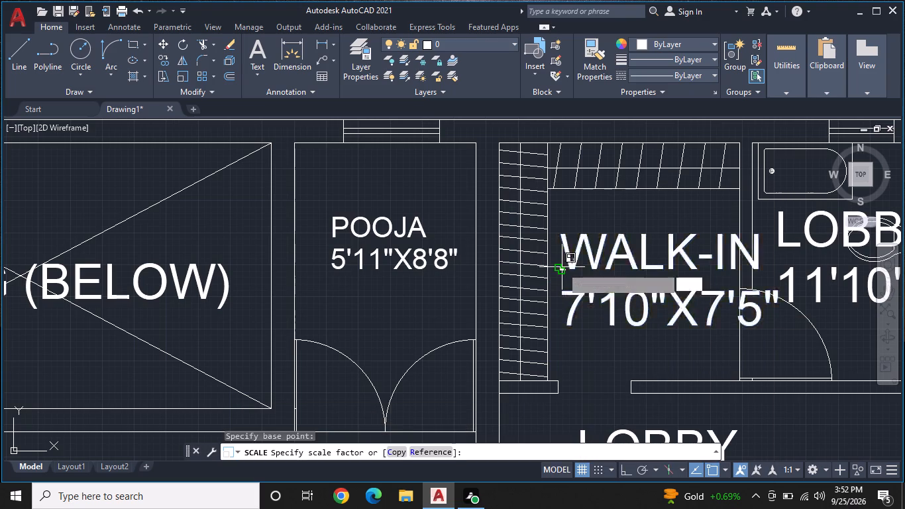
click(606, 327)
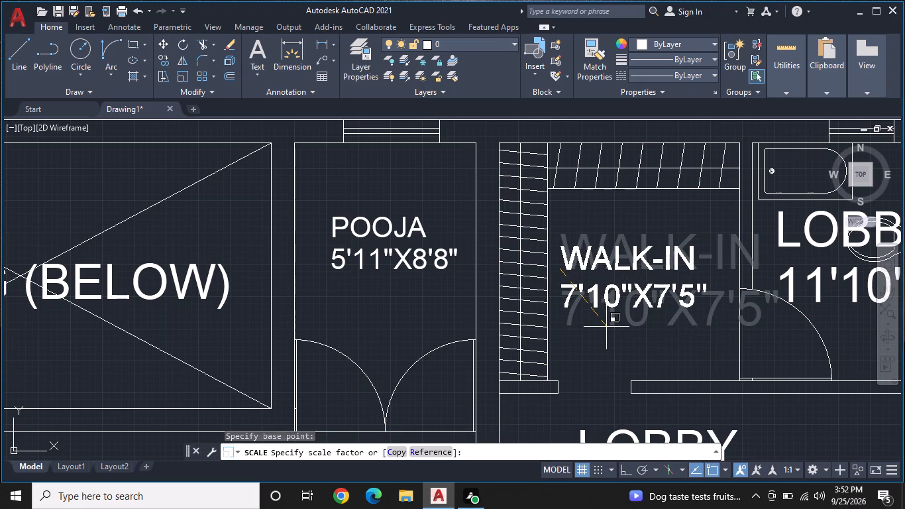
Change the LOBBY label in the bathroom beside WALK-IN to TOILET.
middle_drag(679, 308, 436, 310)
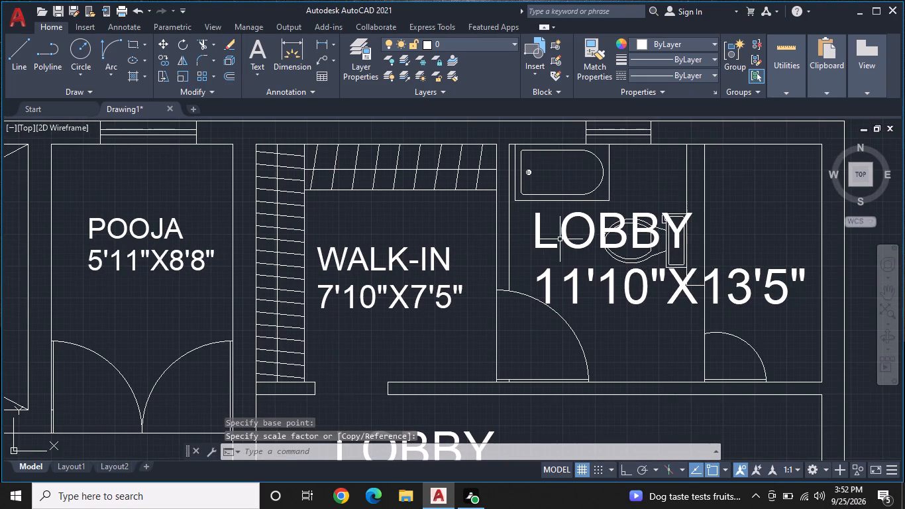
double_click(560, 239)
double_click(566, 236)
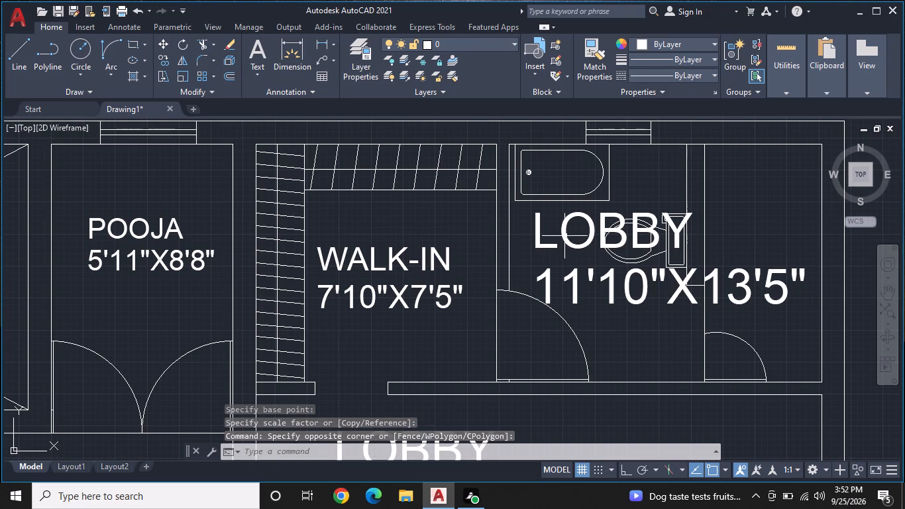
click(562, 237)
key(BackSpace)
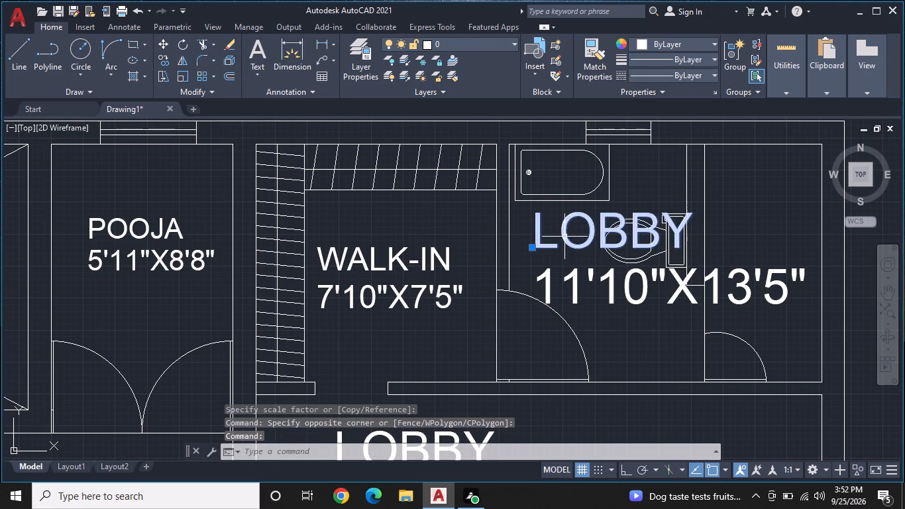
triple_click(590, 232)
key(BackSpace)
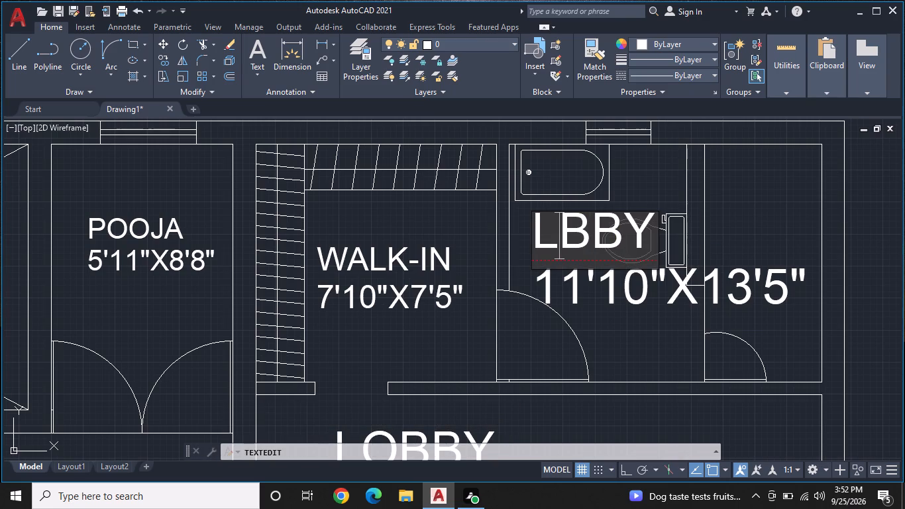
click(650, 249)
key(BackSpace)
key(BackSpace)
key(BackSpace)
key(BackSpace)
key(BackSpace)
key(BackSpace)
key(BackSpace)
key(BackSpace)
key(BackSpace)
key(BackSpace)
key(BackSpace)
key(BackSpace)
key(BackSpace)
key(BackSpace)
key(BackSpace)
key(BackSpace)
key(BackSpace)
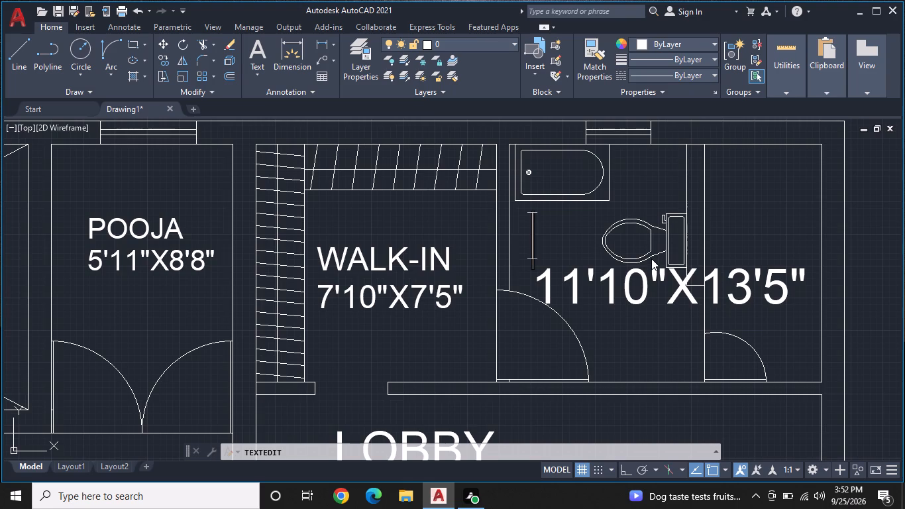
text(TOILE)
key(t)
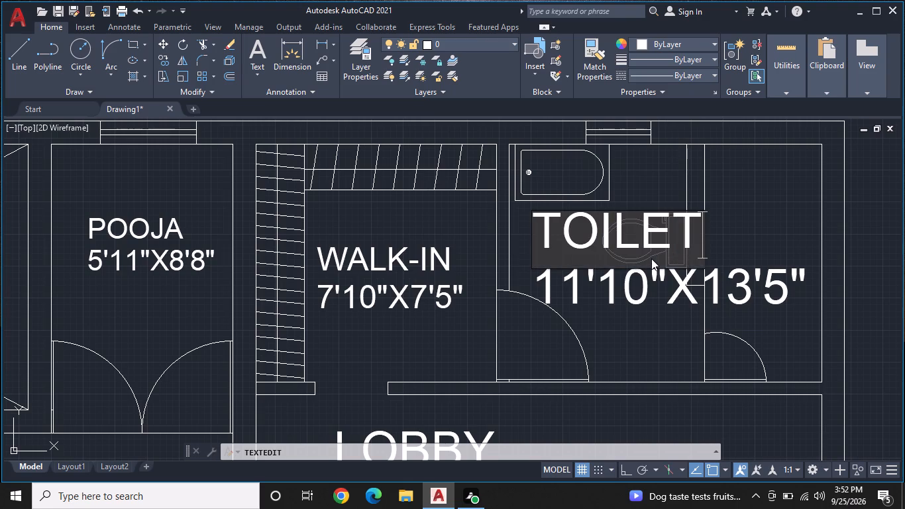
key(Return)
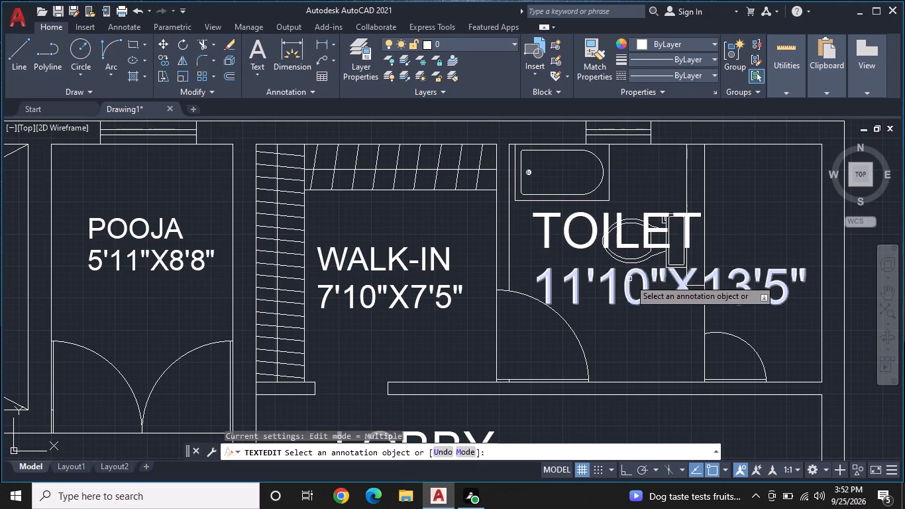
Replace the dimension text under TOILET with 9'10"X7'5" and end the text editing.
double_click(629, 279)
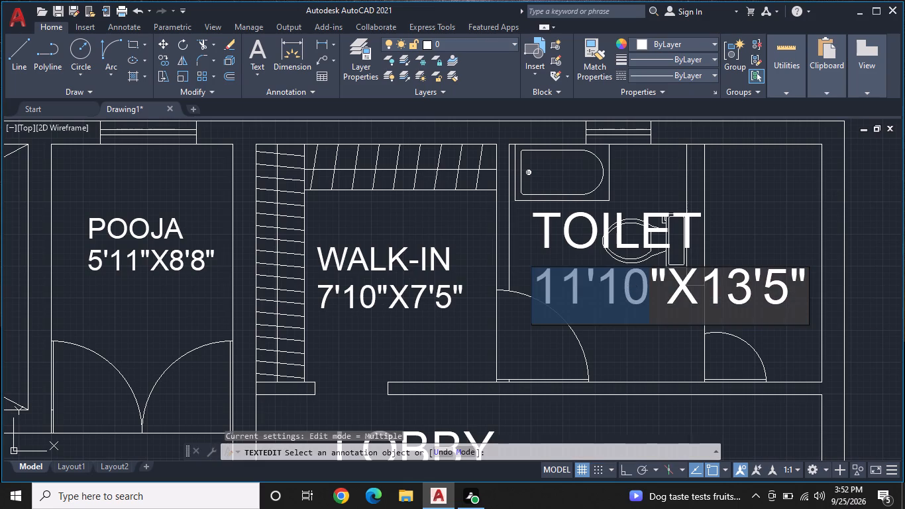
click(807, 279)
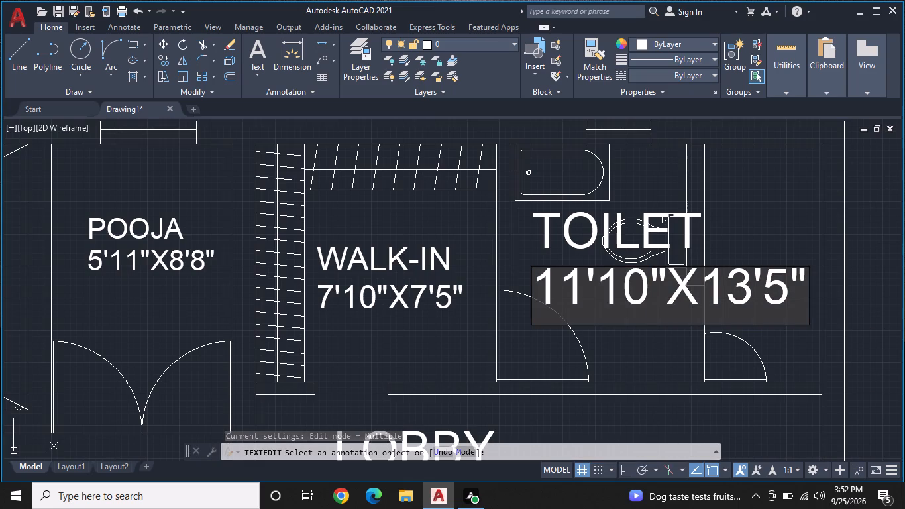
key(BackSpace)
key(BackSpace)
key(BackSpace)
key(BackSpace)
key(BackSpace)
key(BackSpace)
key(BackSpace)
key(BackSpace)
key(BackSpace)
key(BackSpace)
key(BackSpace)
key(BackSpace)
key(BackSpace)
key(BackSpace)
key(BackSpace)
key(BackSpace)
key(BackSpace)
key(BackSpace)
key(BackSpace)
key(BackSpace)
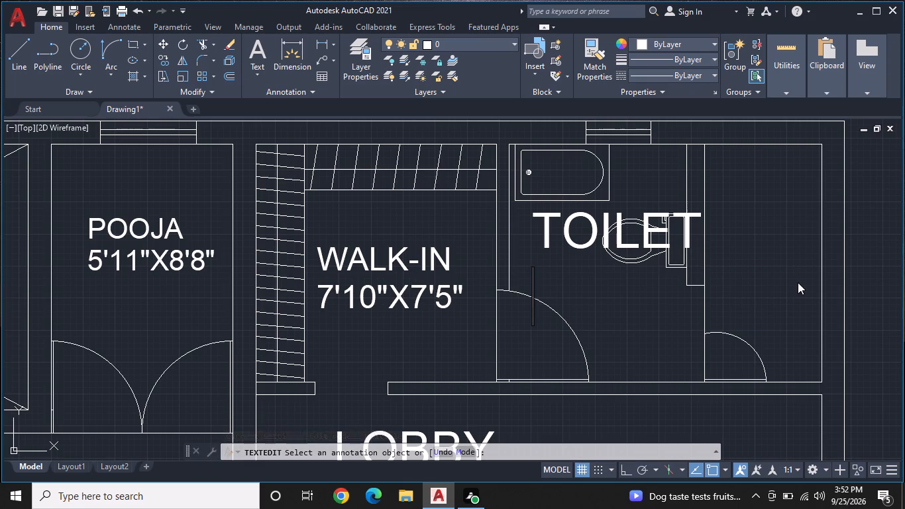
text(9')
text(1.)
key(BackSpace)
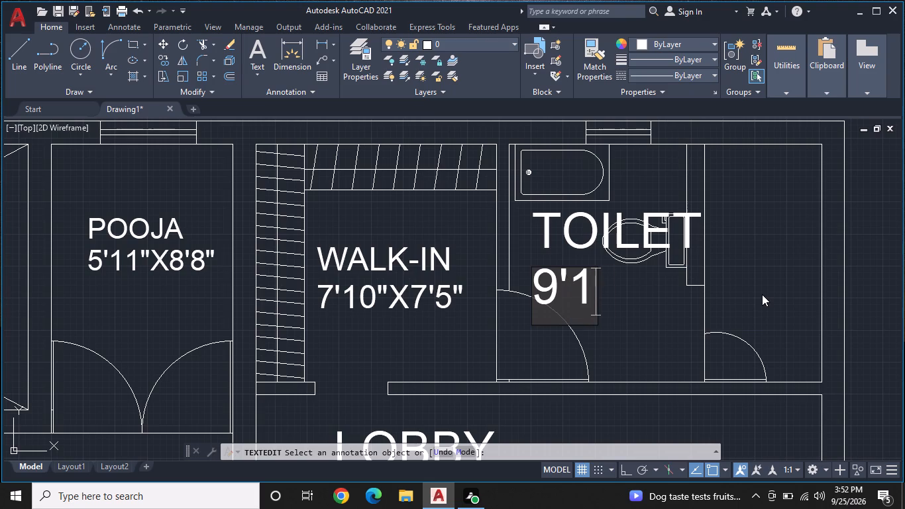
key(0)
key(shift+quotedbl)
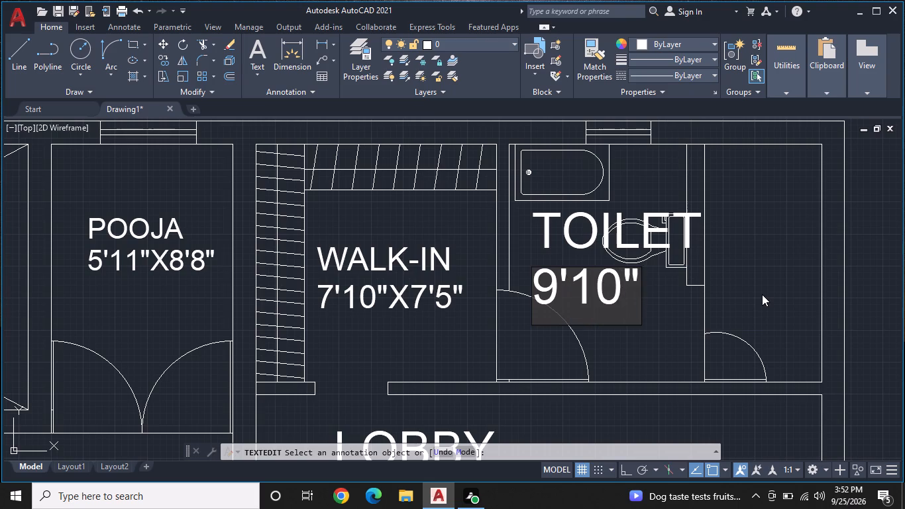
key(x)
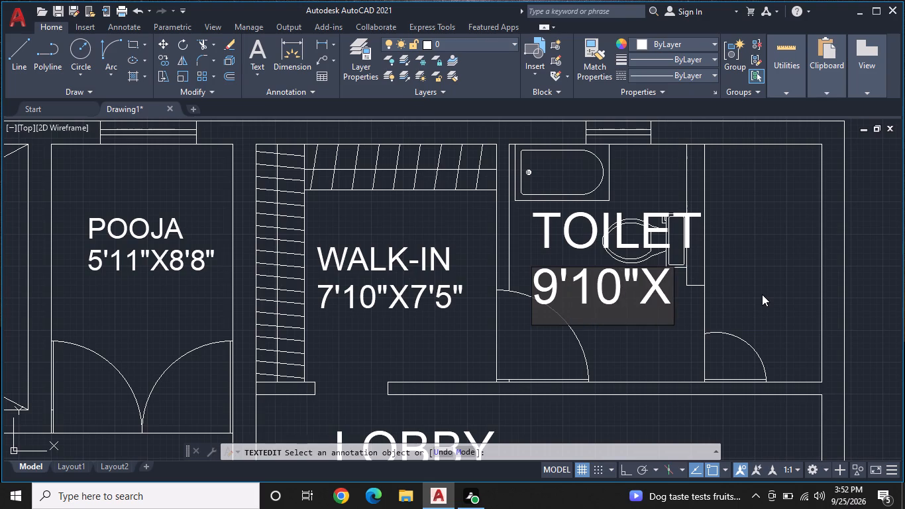
text(7'5)
key(shift+quotedbl)
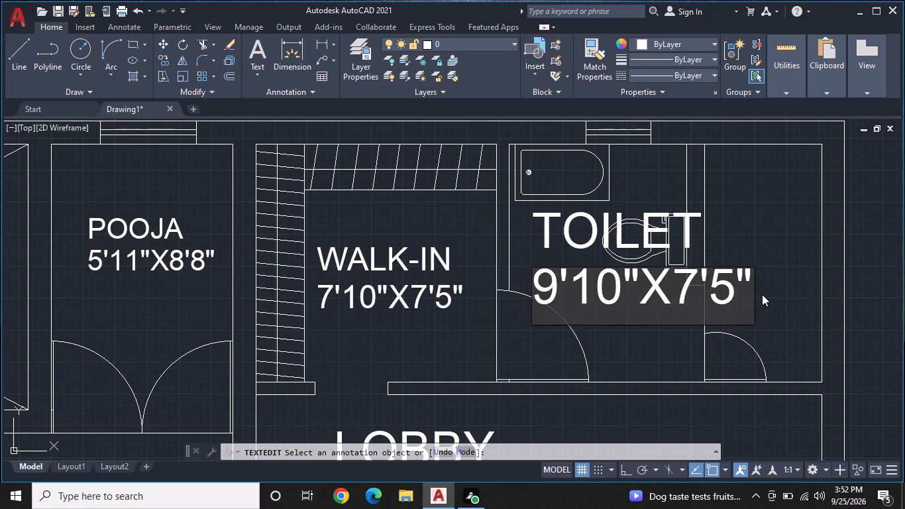
key(Return)
key(Escape)
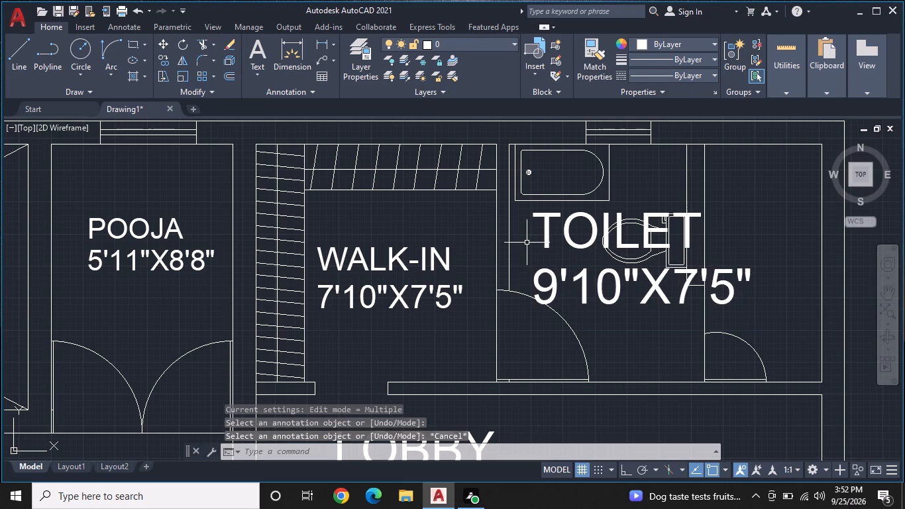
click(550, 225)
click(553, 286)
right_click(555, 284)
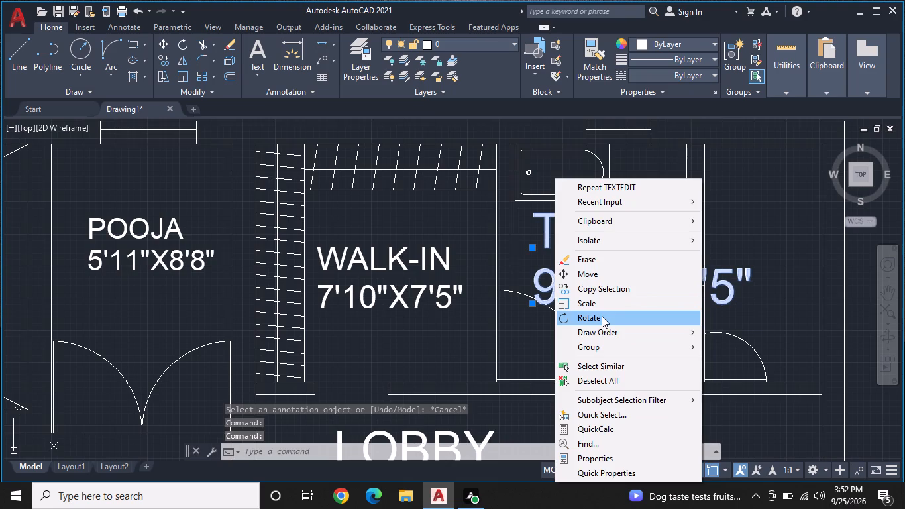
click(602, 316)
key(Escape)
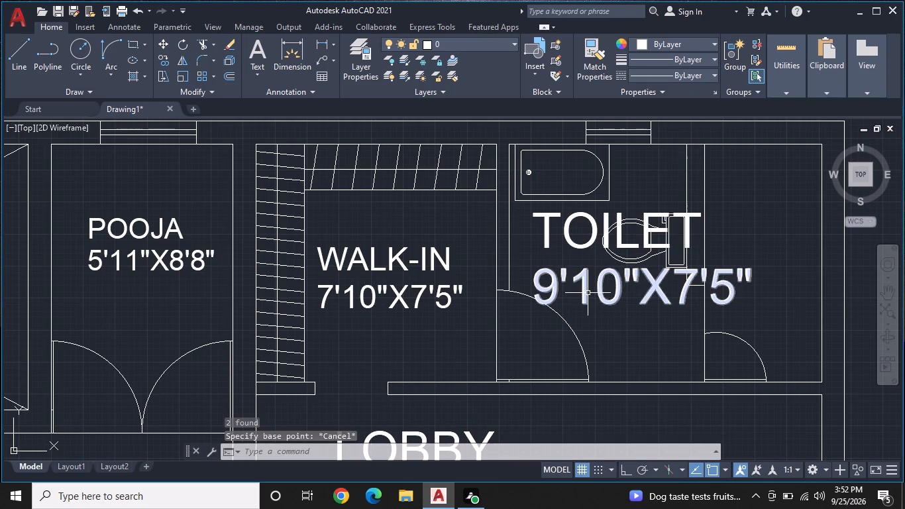
Scale the TOILET label and its dimension text together to about half size from the label's lower-left corner.
click(588, 294)
click(584, 247)
right_click(578, 253)
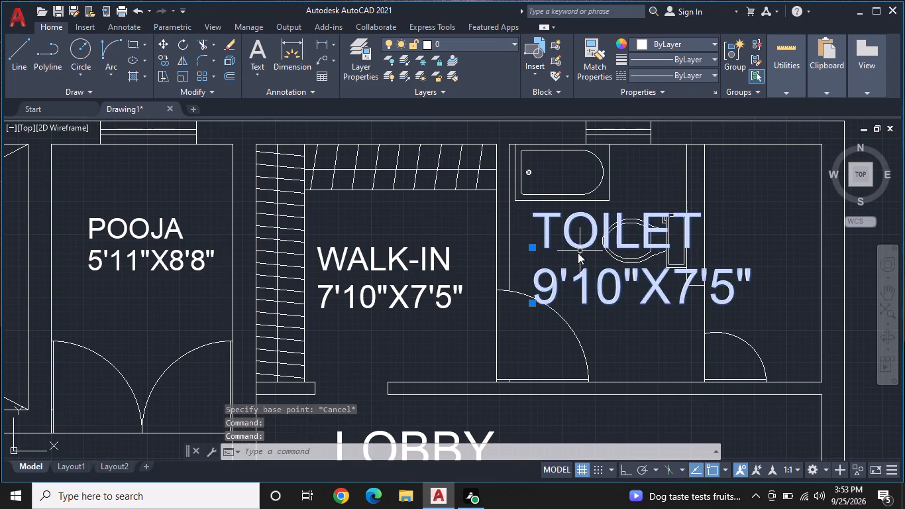
click(604, 306)
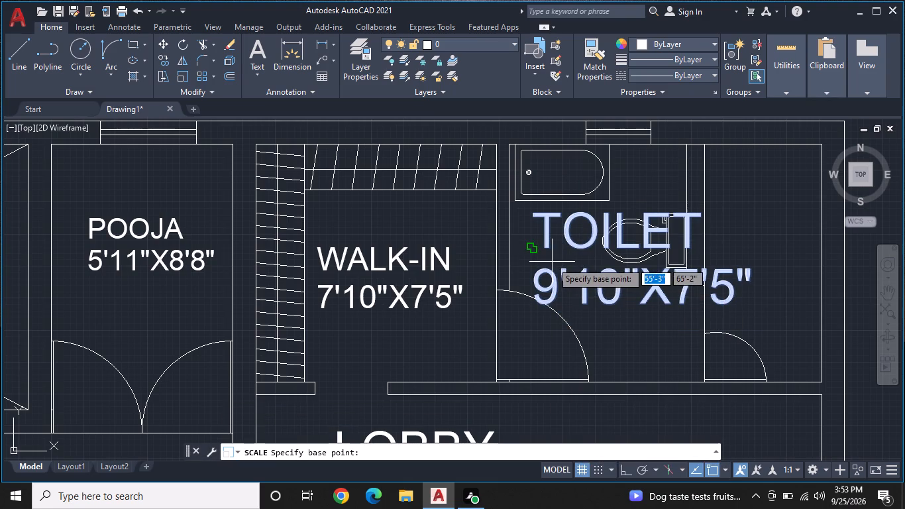
click(534, 248)
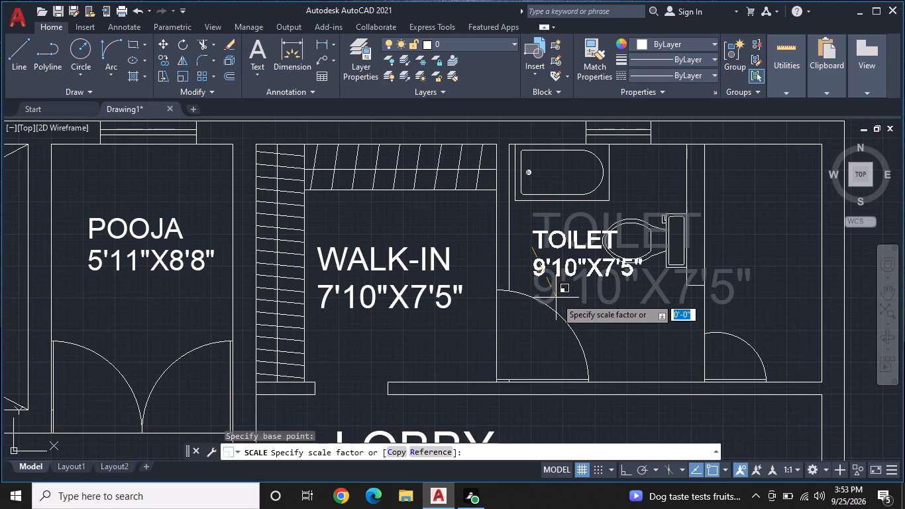
click(556, 298)
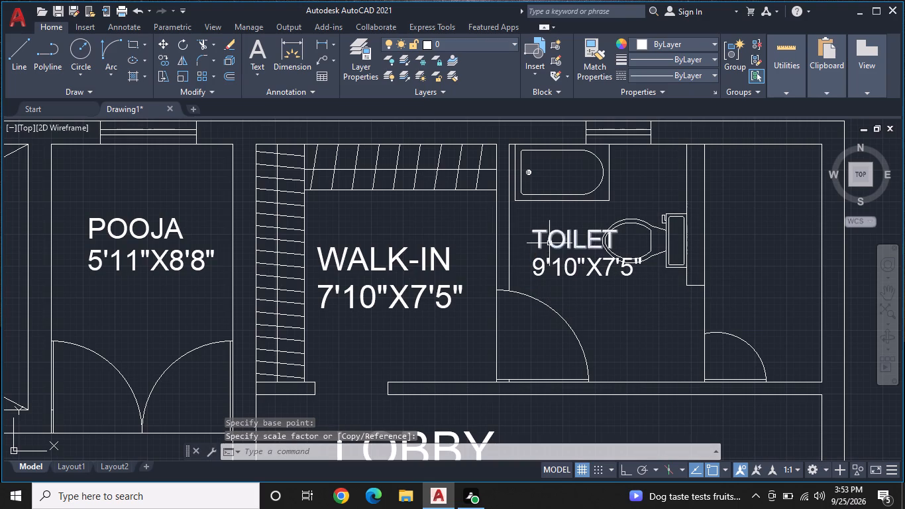
Move the TOILET label and its dimension text to the clear floor below the WC, beside the door swing.
click(549, 243)
click(540, 266)
right_click(540, 266)
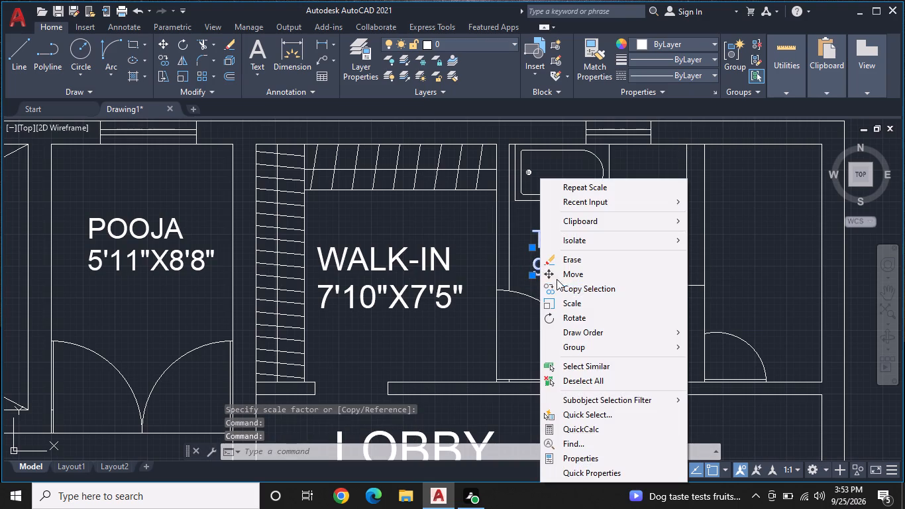
click(562, 271)
click(530, 243)
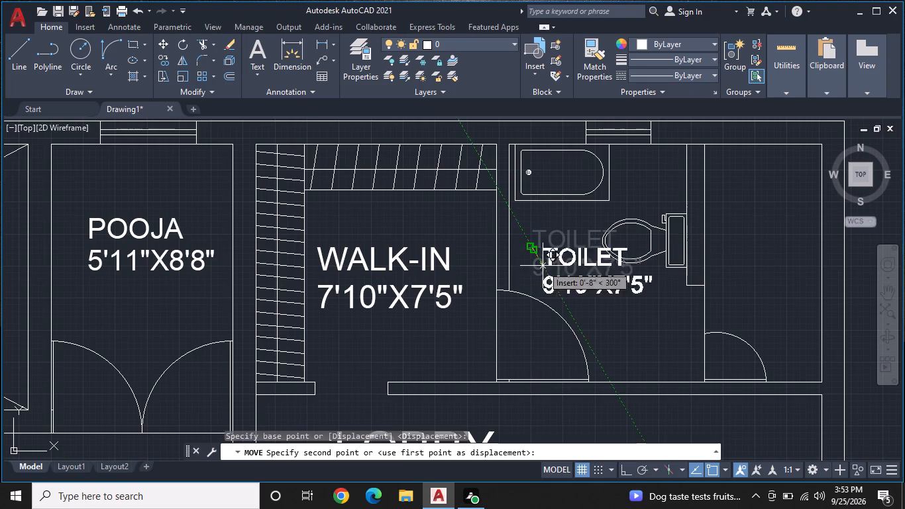
click(593, 310)
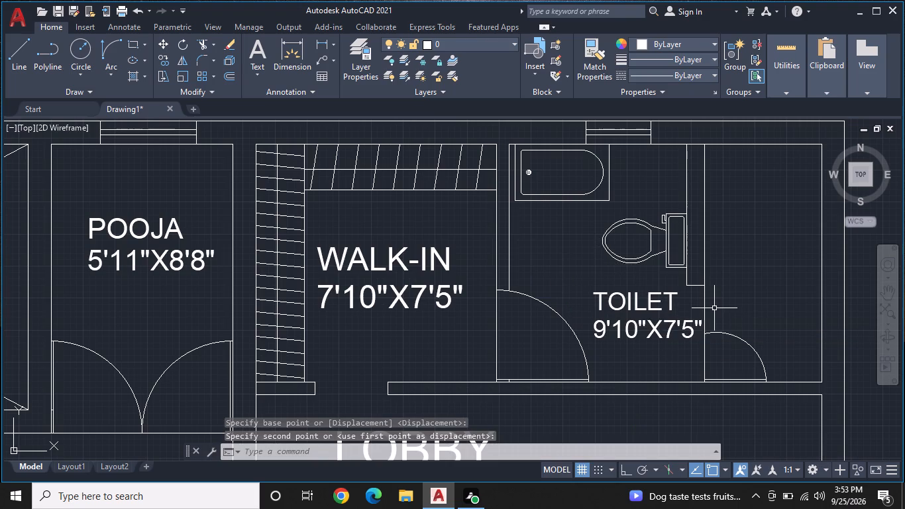
Change the LOBBY label in the bedroom below WALK-IN and TOILET to BEDROOM-02.
middle_drag(716, 307, 697, 219)
scroll(691, 213, down, 1)
middle_drag(598, 321, 706, 310)
scroll(631, 300, up, 1)
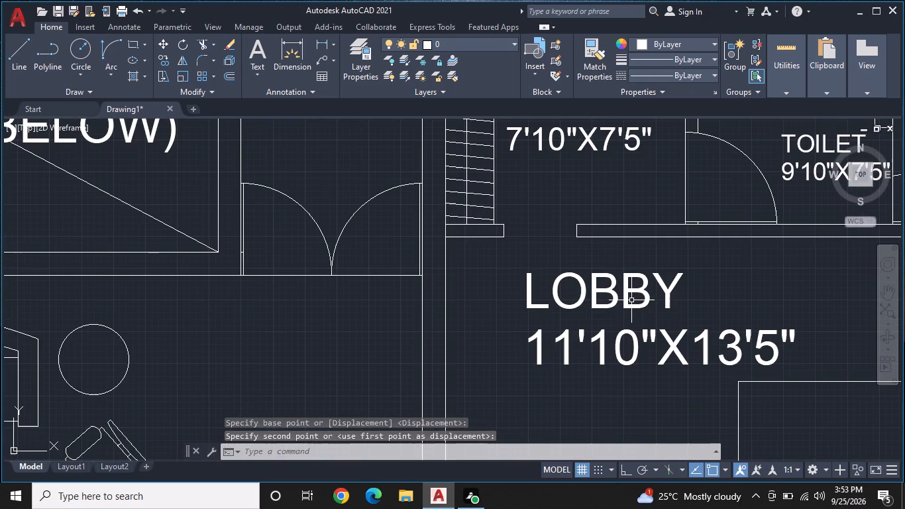
click(631, 300)
double_click(626, 302)
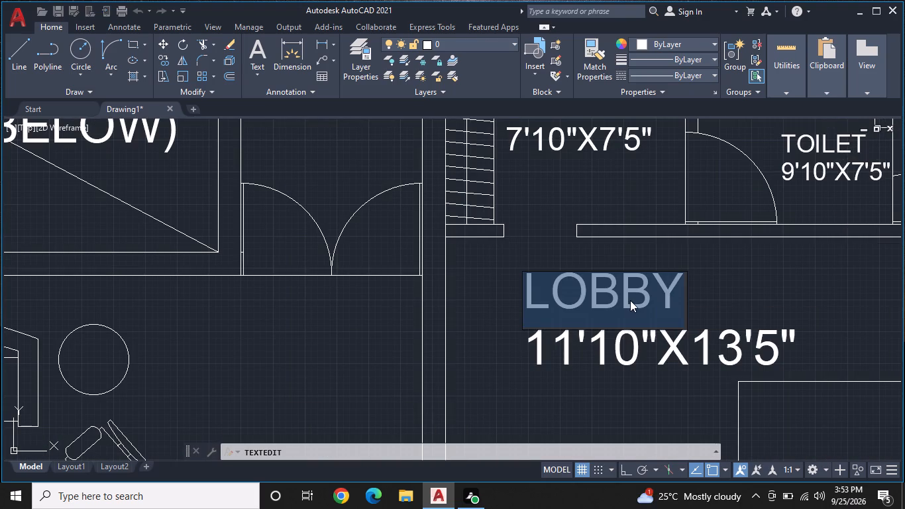
key(BackSpace)
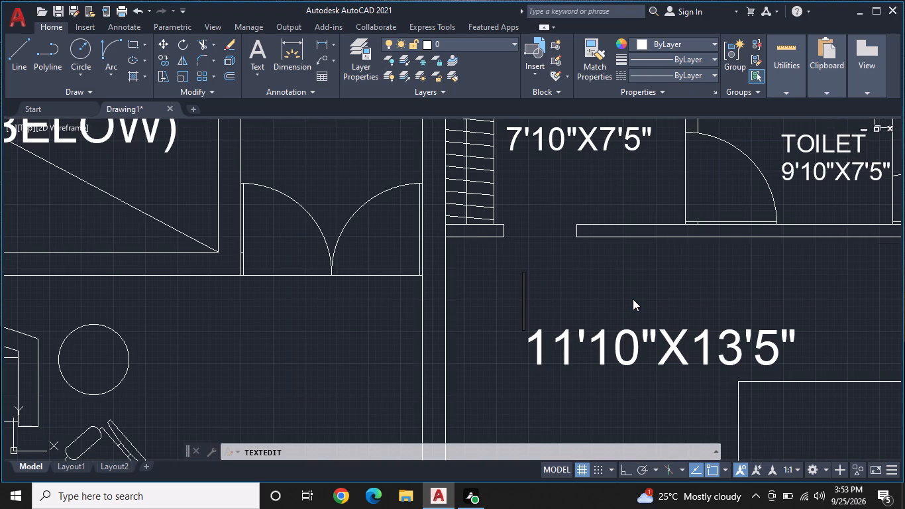
key(b)
text(EDROOM)
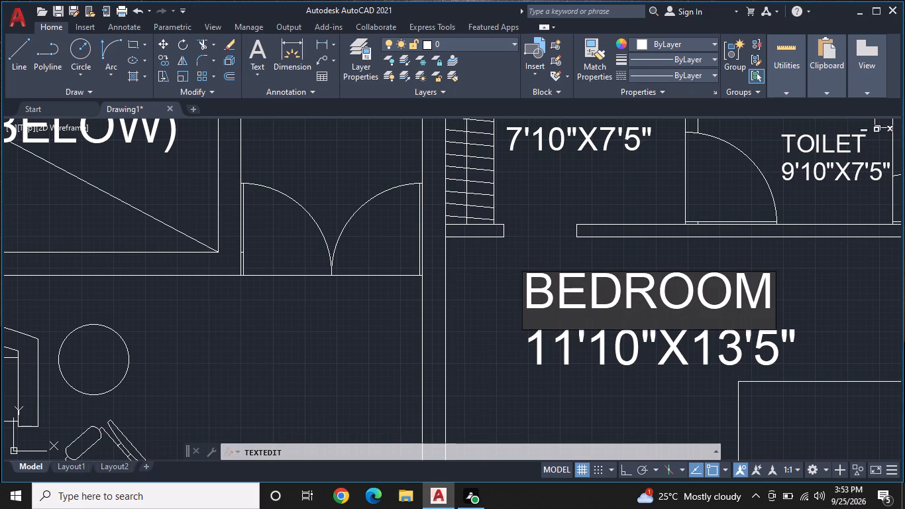
key(minus)
text(02)
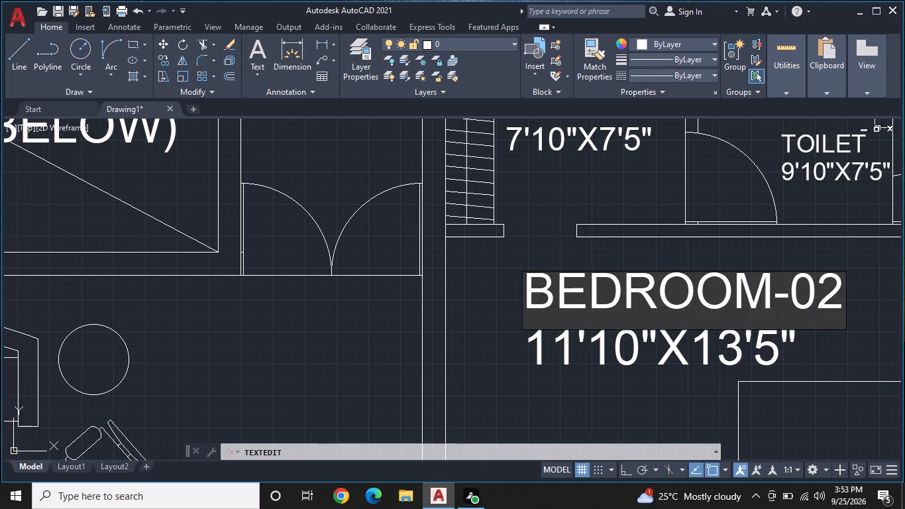
key(Return)
Replace the dimension text under BEDROOM-02 with 18'1'X14'11" and end the text editing.
click(605, 347)
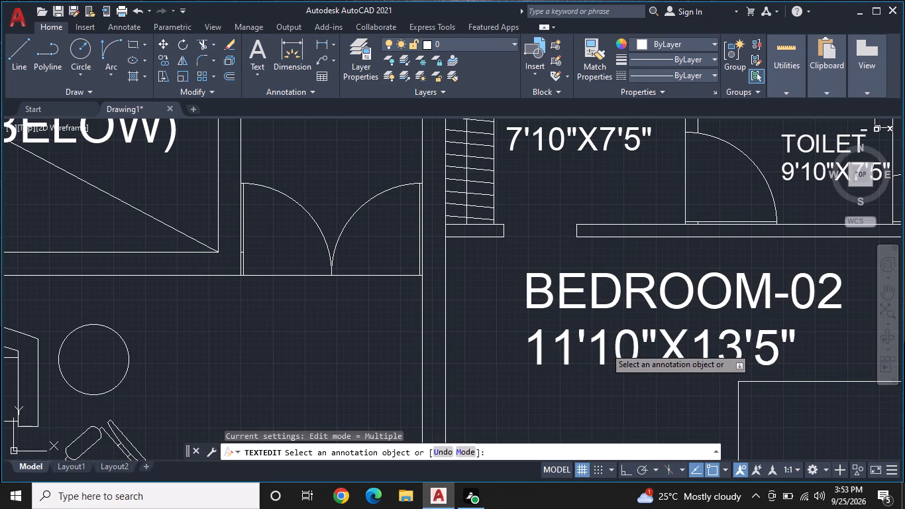
key(BackSpace)
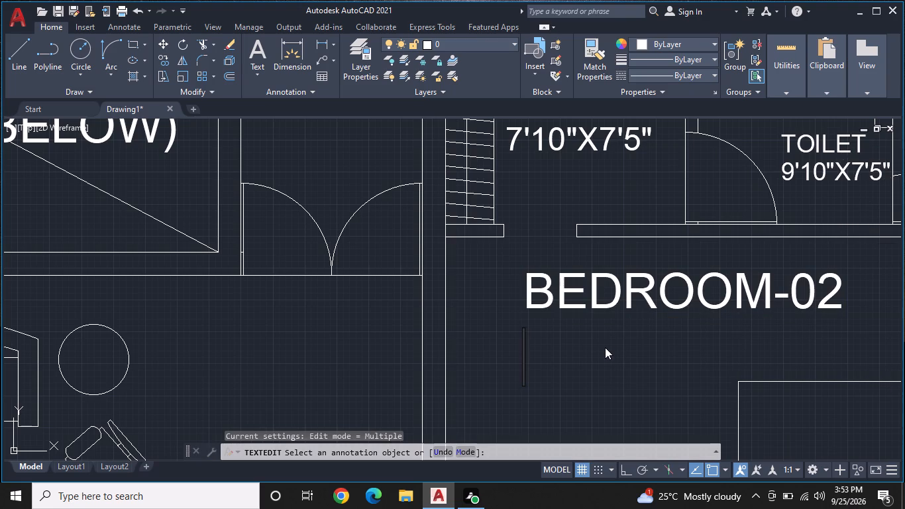
text(18')
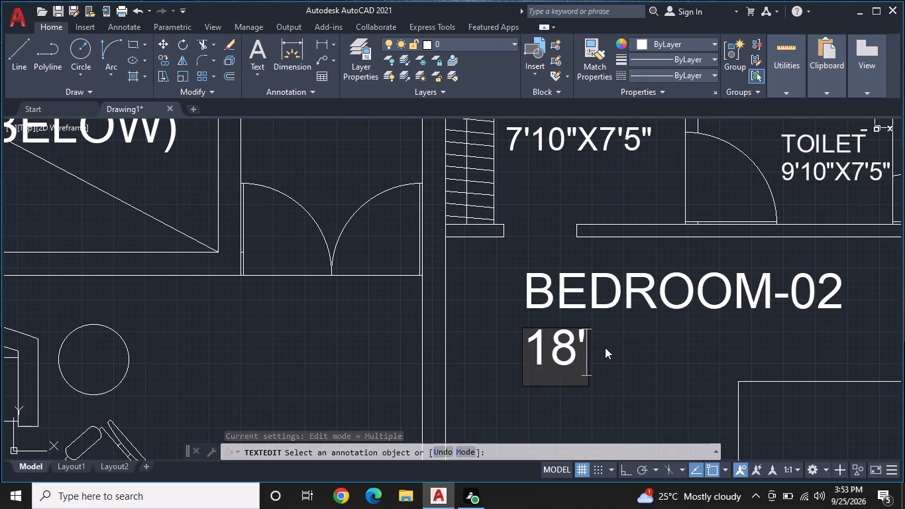
text(1'X)
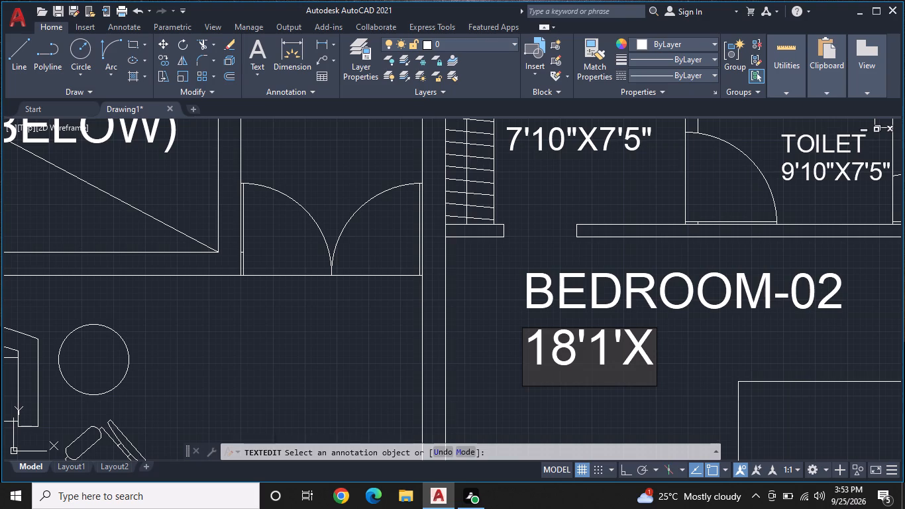
text(14'11)
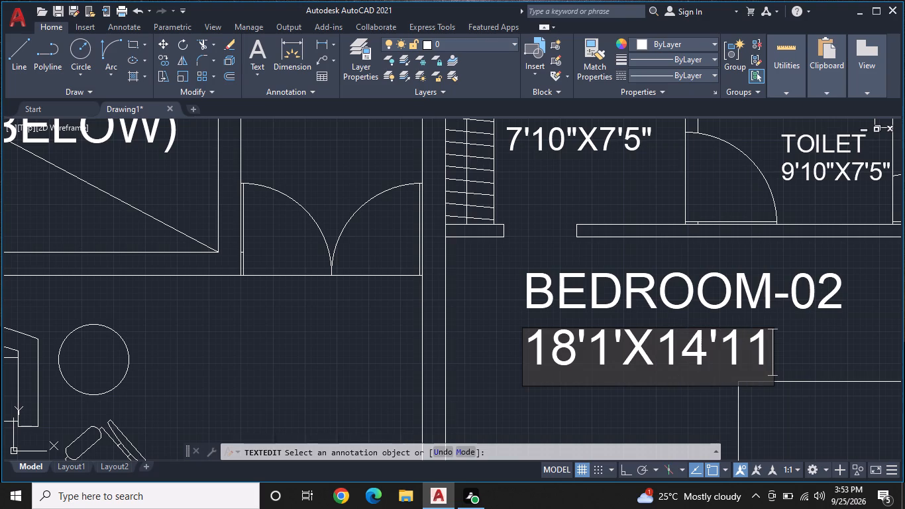
key(shift+quotedbl)
key(Return)
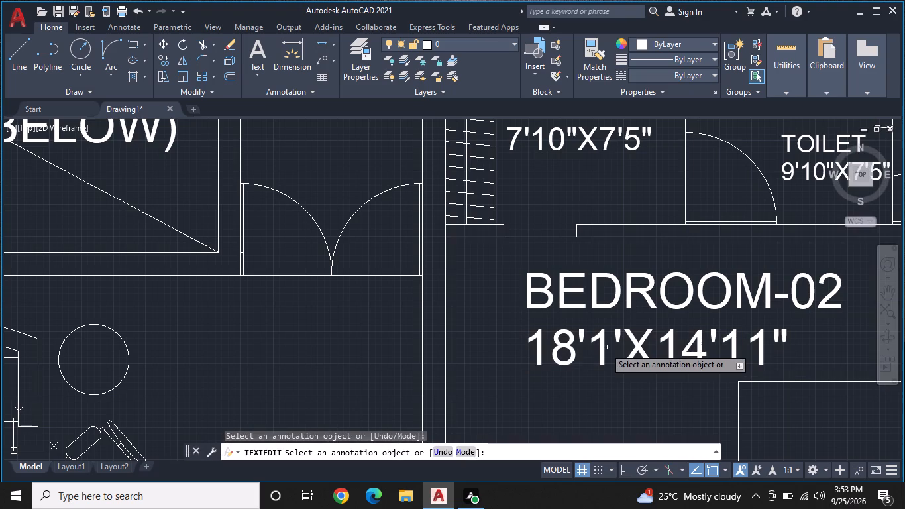
key(Escape)
Scale down the BEDROOM-02 label and its dimension text together slightly from the label's lower-left corner.
click(544, 302)
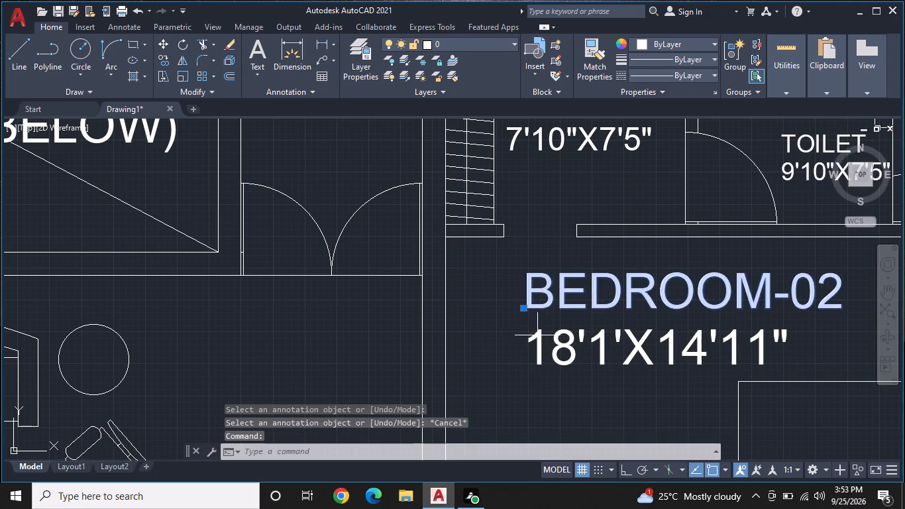
click(537, 336)
right_click(537, 336)
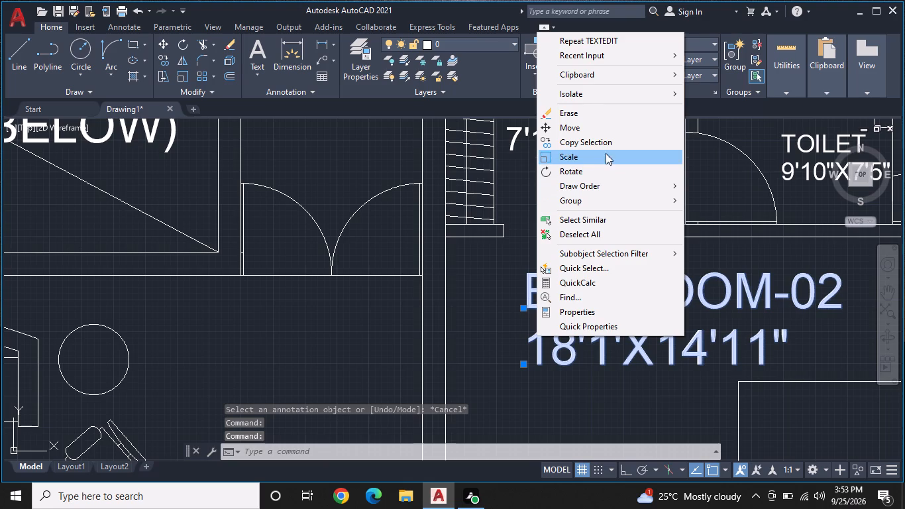
click(604, 158)
click(520, 308)
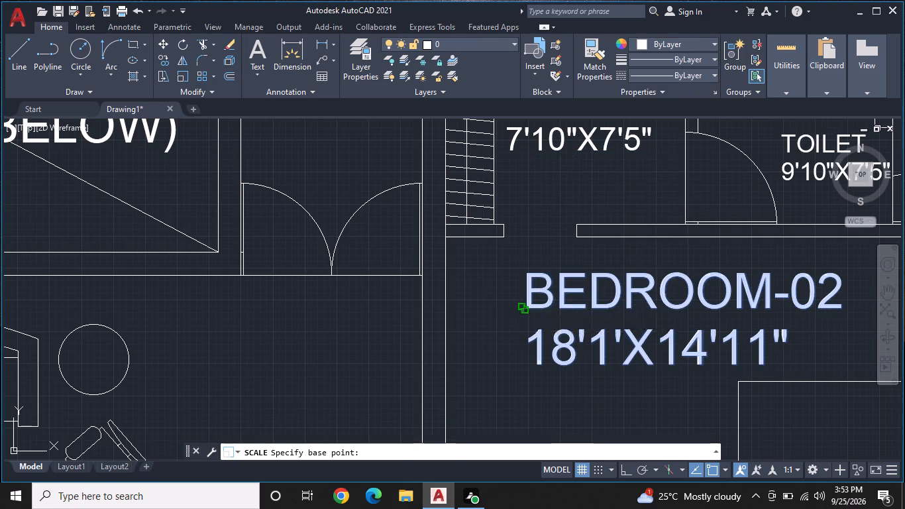
click(618, 402)
Change the LOBBY label beside the armchair and round table in the sofa area to FAMILY LOUNGE.
middle_drag(635, 393, 576, 287)
scroll(557, 258, down, 1)
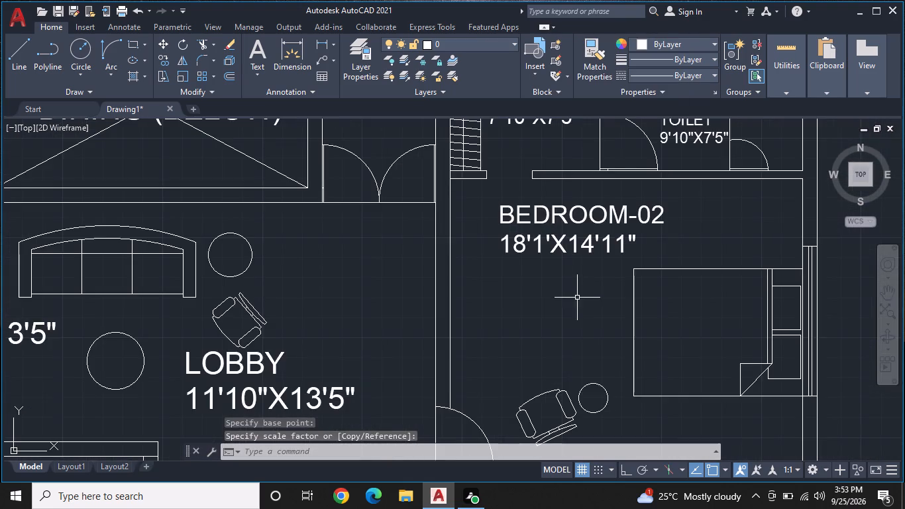
middle_drag(587, 294, 744, 265)
middle_drag(525, 326, 612, 260)
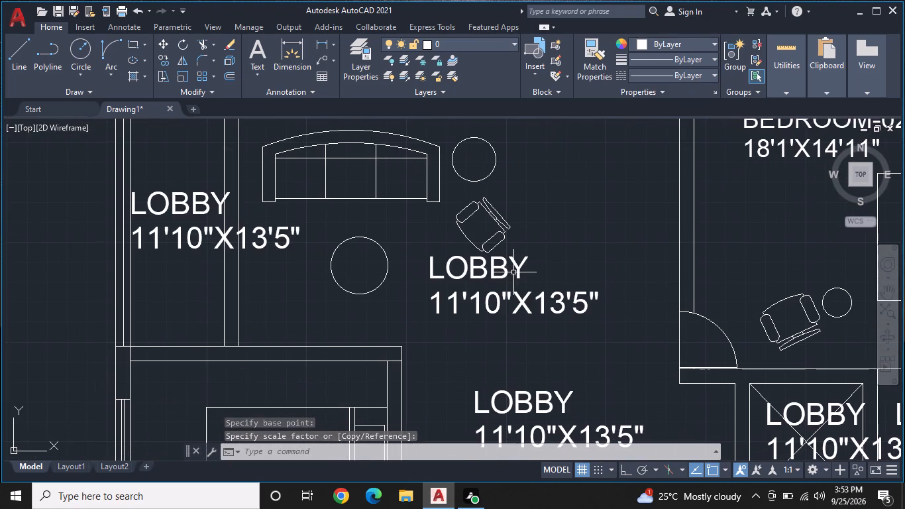
click(513, 272)
double_click(517, 270)
double_click(519, 271)
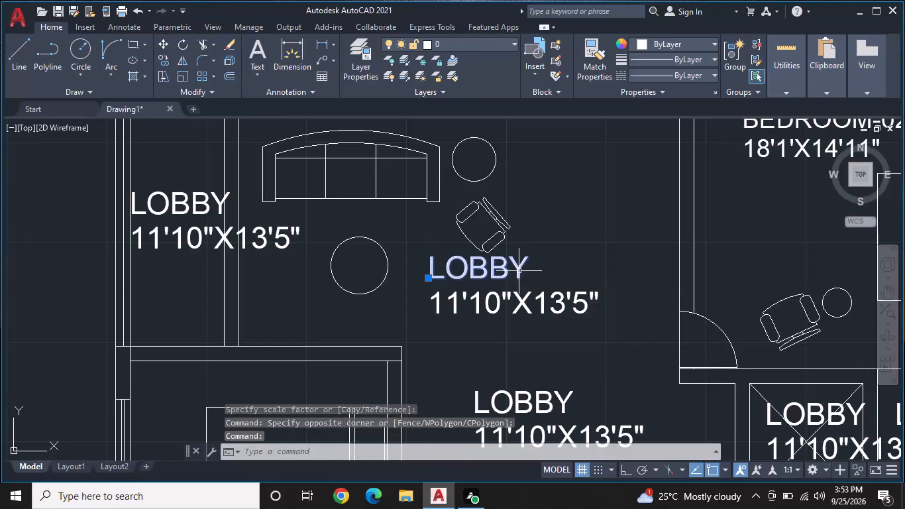
key(BackSpace)
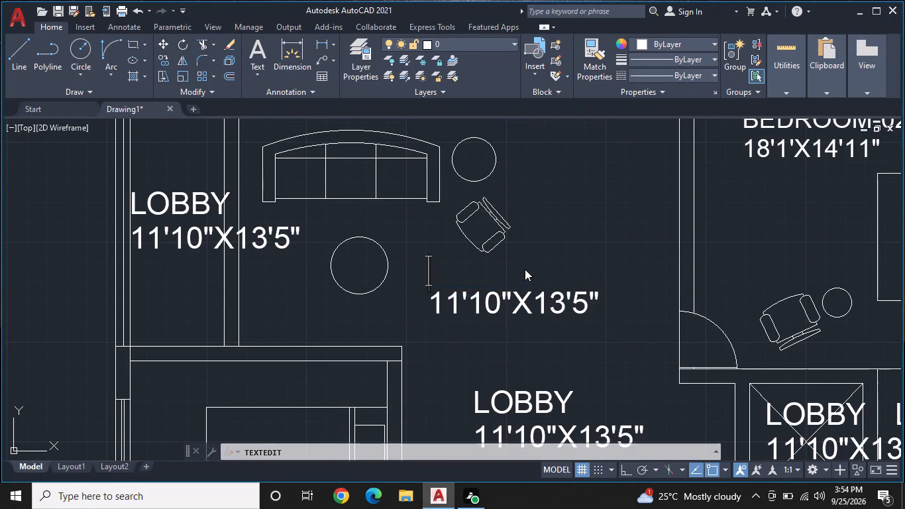
text(FAMILY)
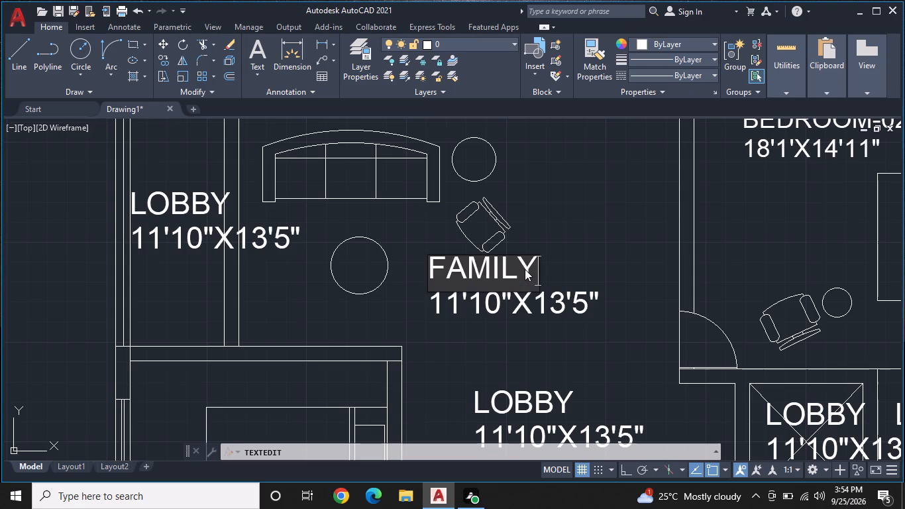
key(space)
text(LO)
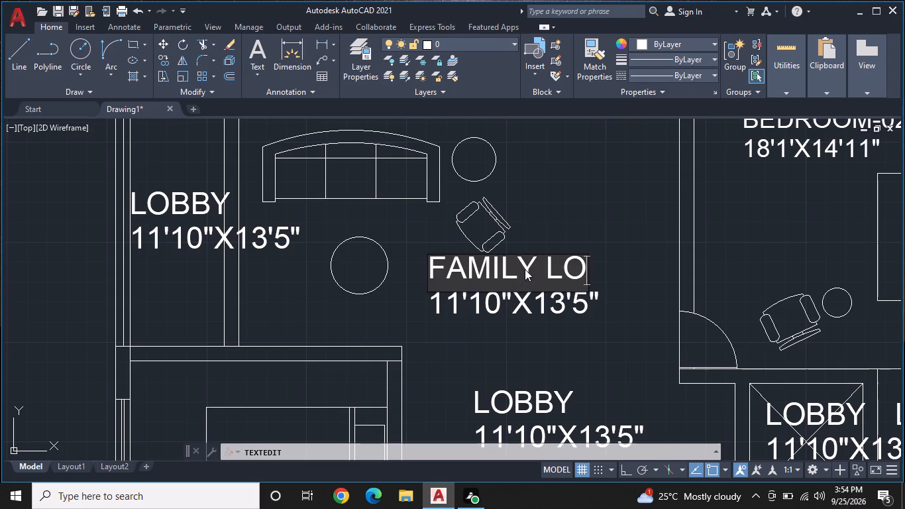
text(UNGE)
key(space)
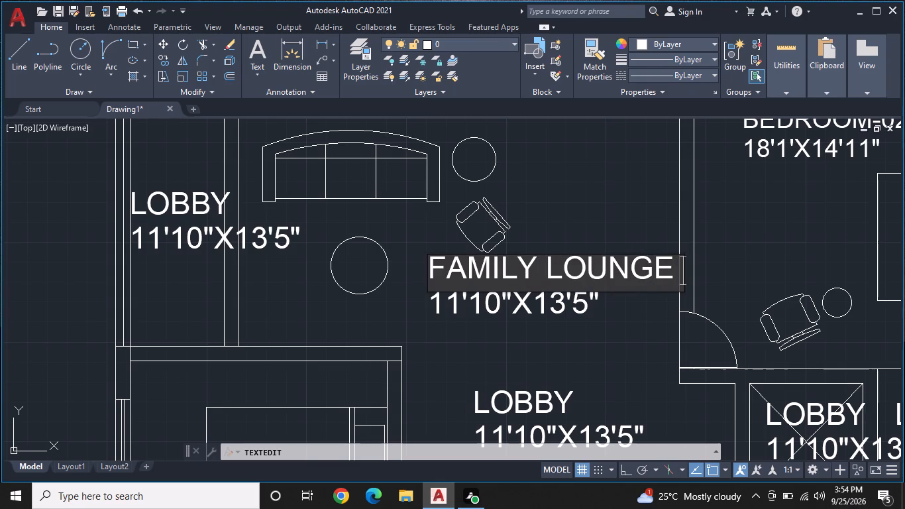
key(Return)
Replace the dimension text under FAMILY LOUNGE with 17'9"X12'6" and end the text editing.
double_click(489, 305)
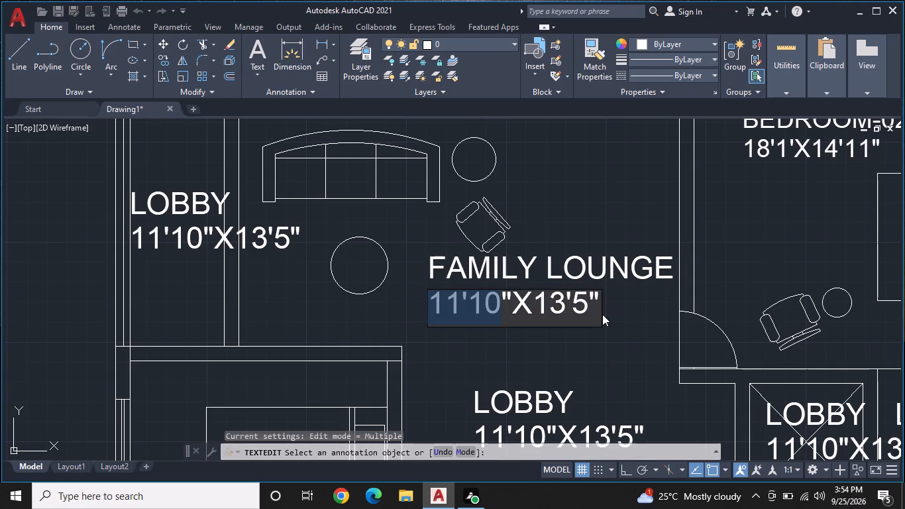
click(598, 317)
key(BackSpace)
key(BackSpace)
key(BackSpace)
key(BackSpace)
key(BackSpace)
key(BackSpace)
key(BackSpace)
key(BackSpace)
key(BackSpace)
key(BackSpace)
key(BackSpace)
key(BackSpace)
key(BackSpace)
key(BackSpace)
key(BackSpace)
key(BackSpace)
key(BackSpace)
key(BackSpace)
key(BackSpace)
key(BackSpace)
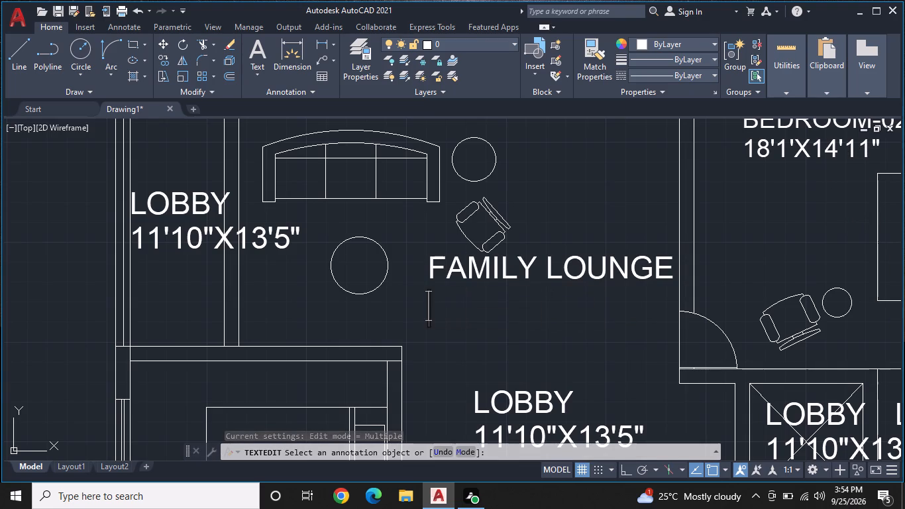
text(17')
text(9"X)
text(12')
text(6")
key(Return)
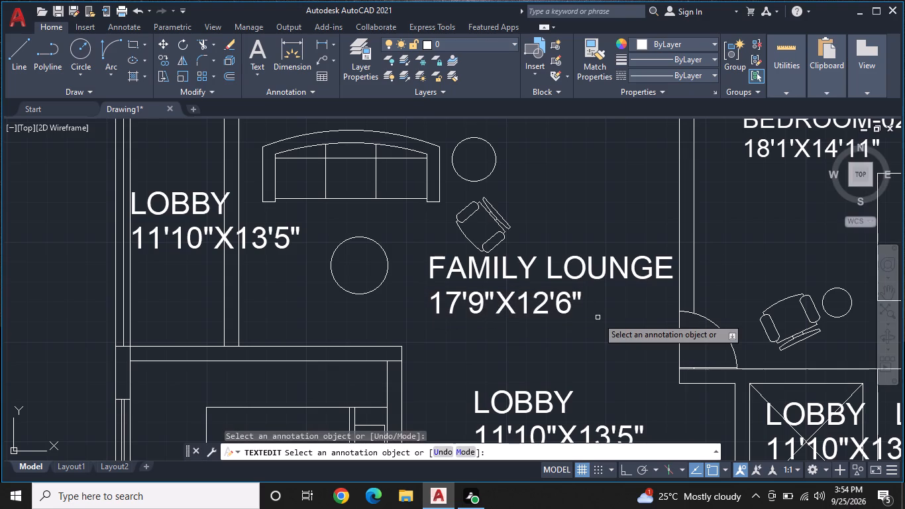
key(Escape)
Scale down the FAMILY LOUNGE label and its dimension text together slightly from the label's lower-left corner.
click(487, 276)
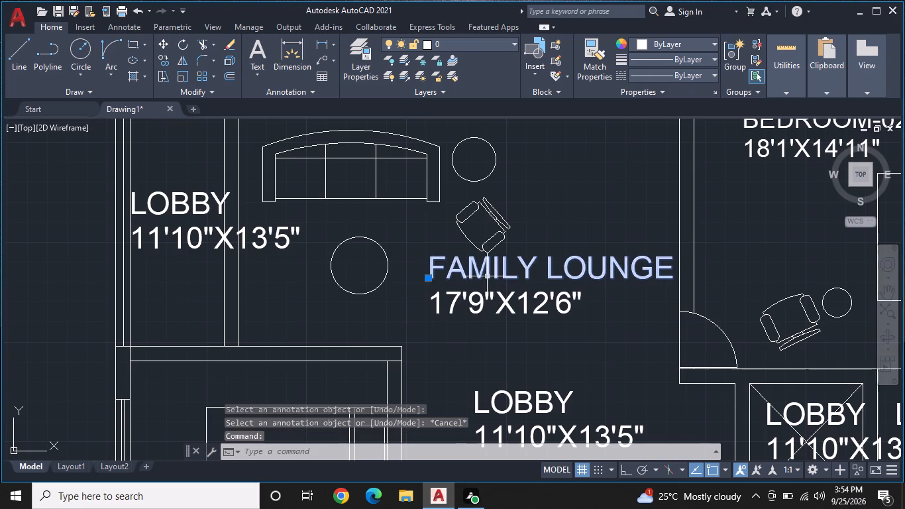
click(472, 298)
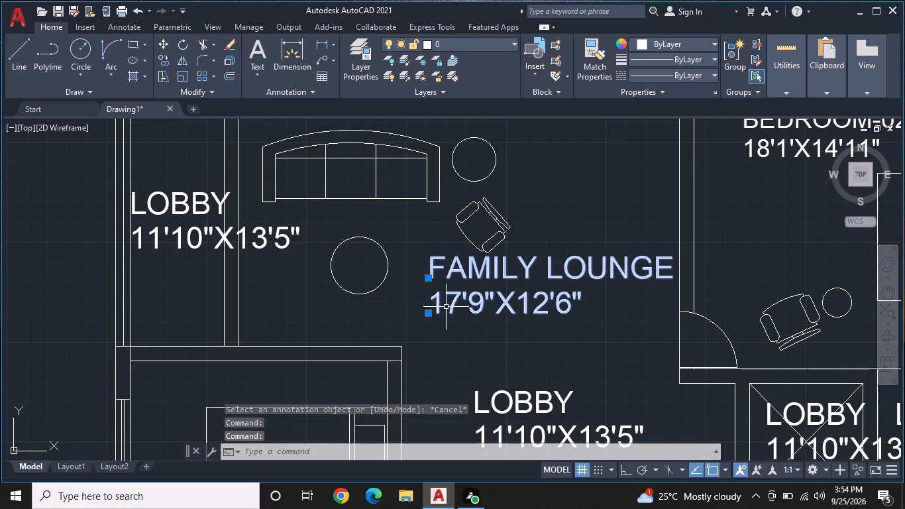
right_click(429, 310)
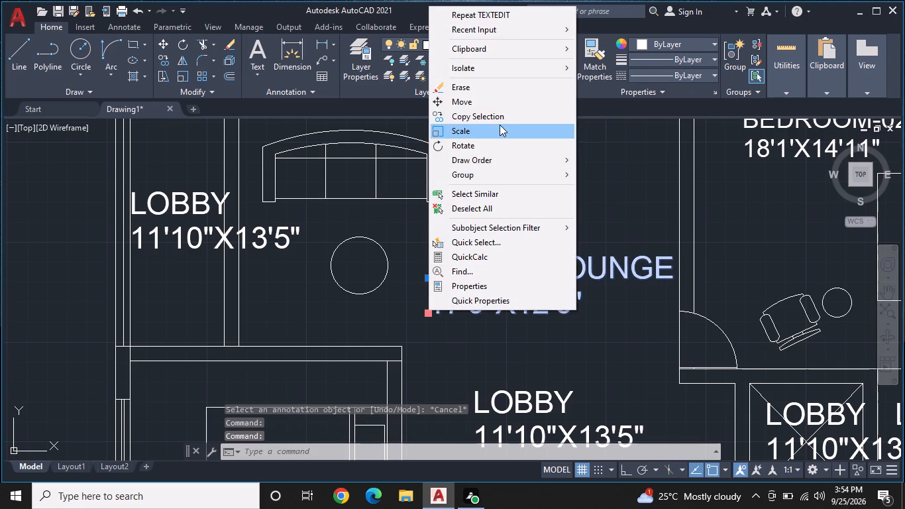
click(500, 125)
click(425, 278)
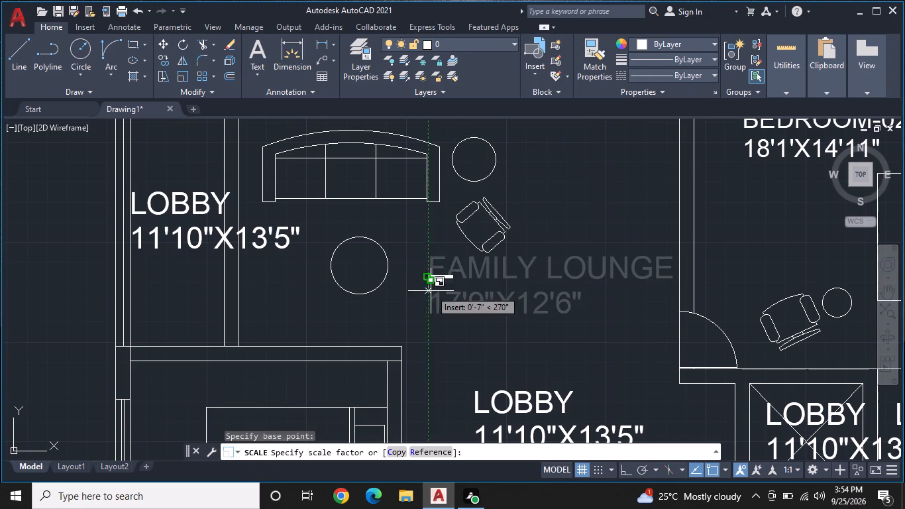
click(504, 353)
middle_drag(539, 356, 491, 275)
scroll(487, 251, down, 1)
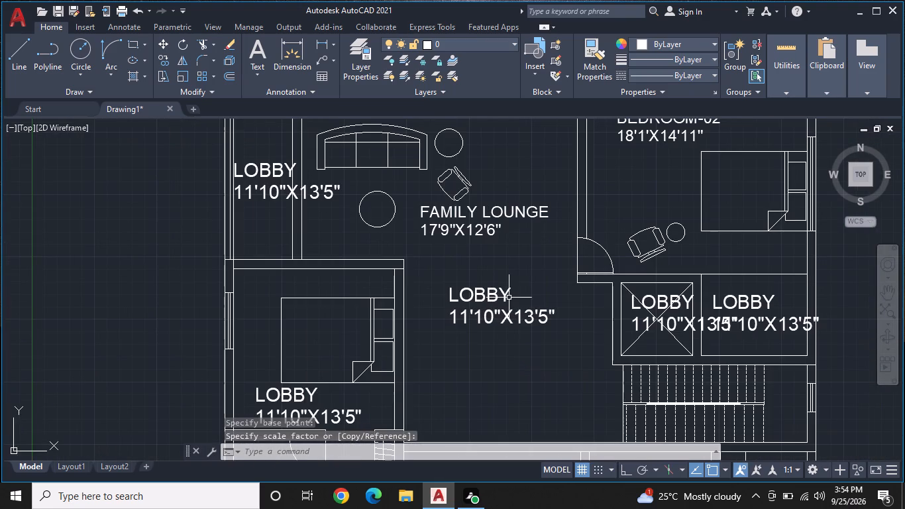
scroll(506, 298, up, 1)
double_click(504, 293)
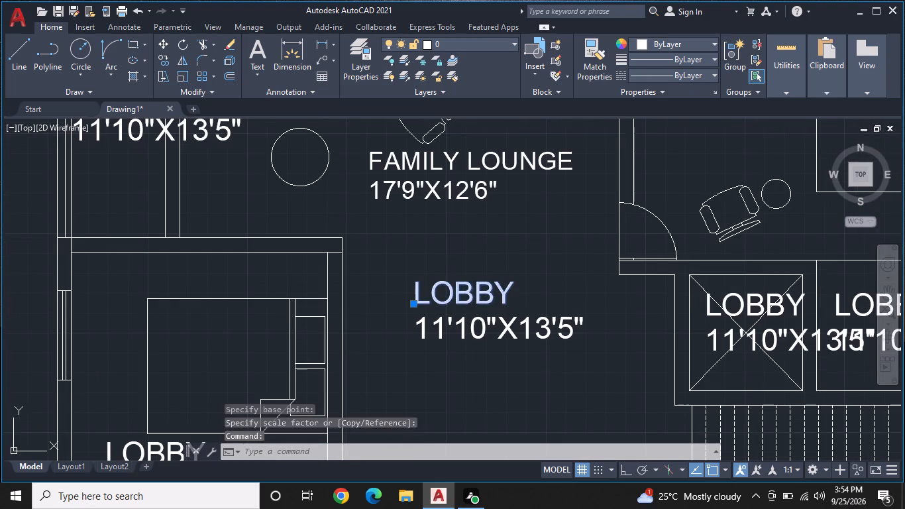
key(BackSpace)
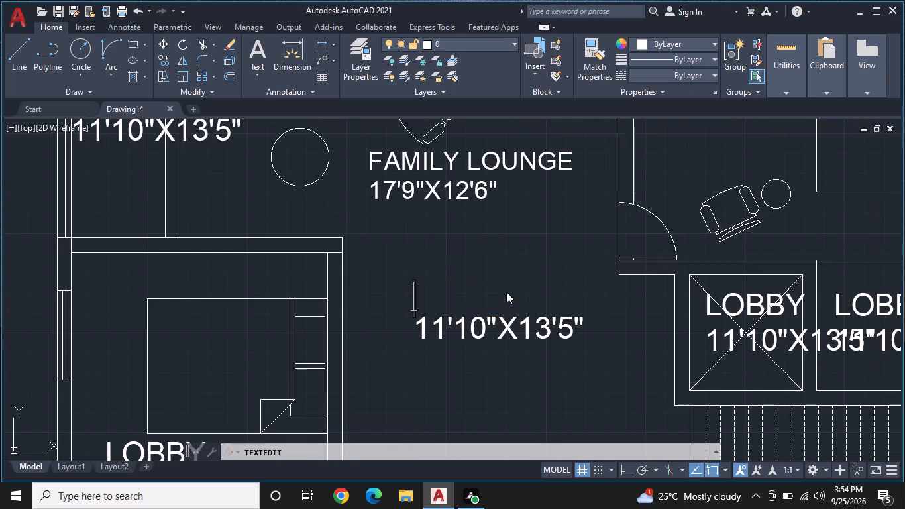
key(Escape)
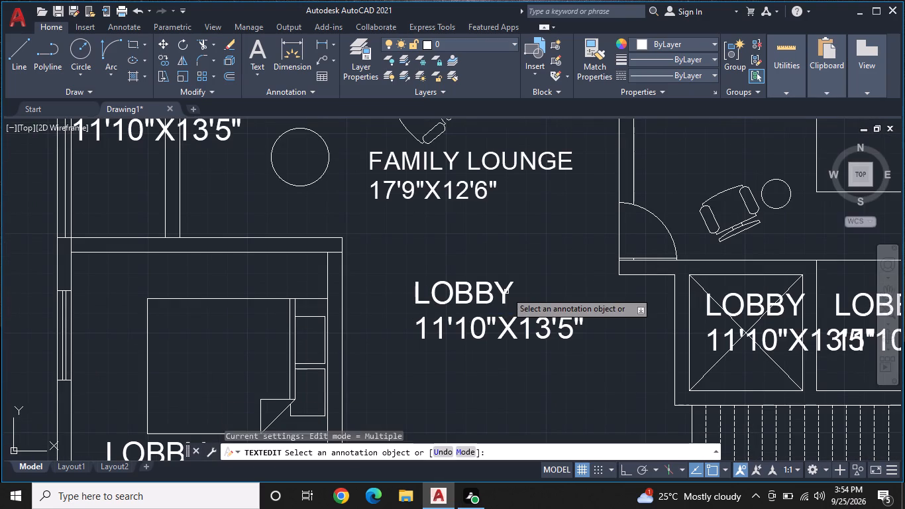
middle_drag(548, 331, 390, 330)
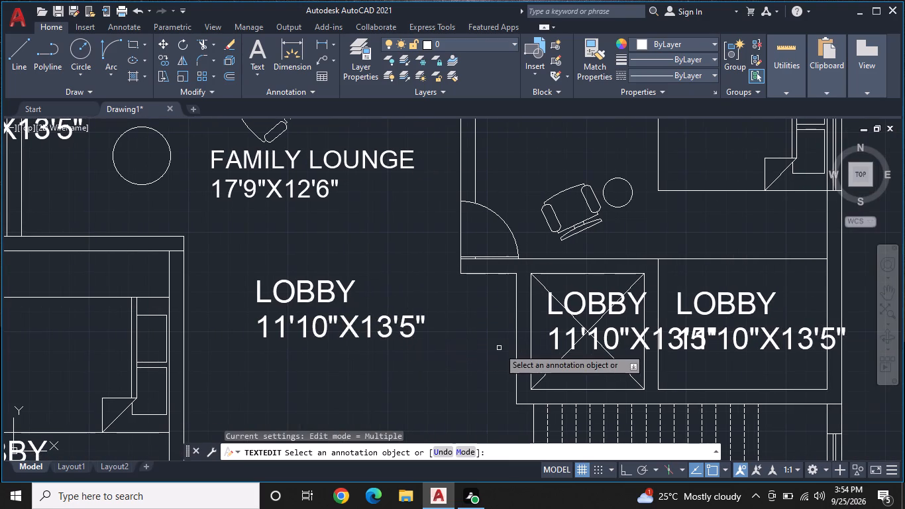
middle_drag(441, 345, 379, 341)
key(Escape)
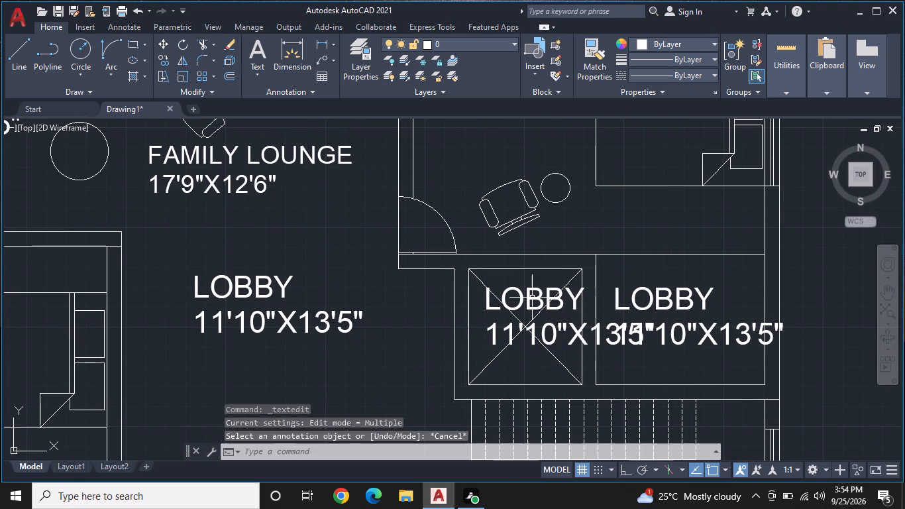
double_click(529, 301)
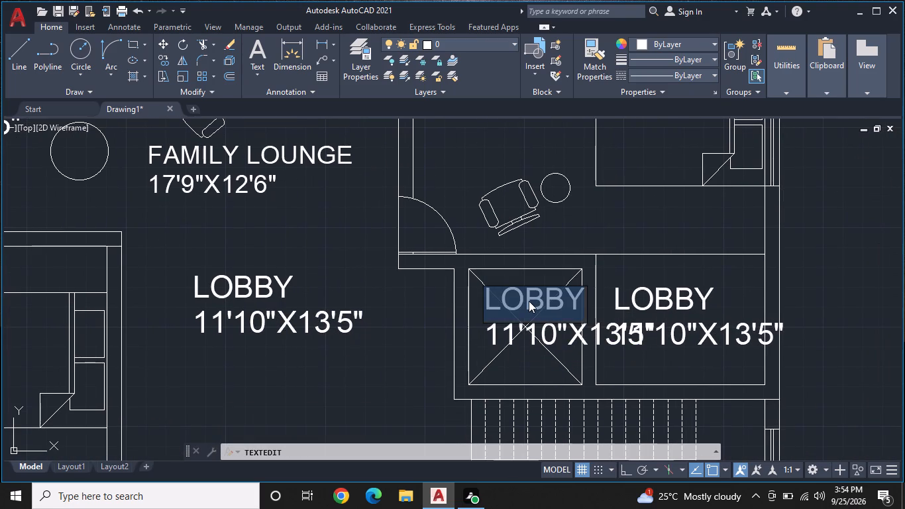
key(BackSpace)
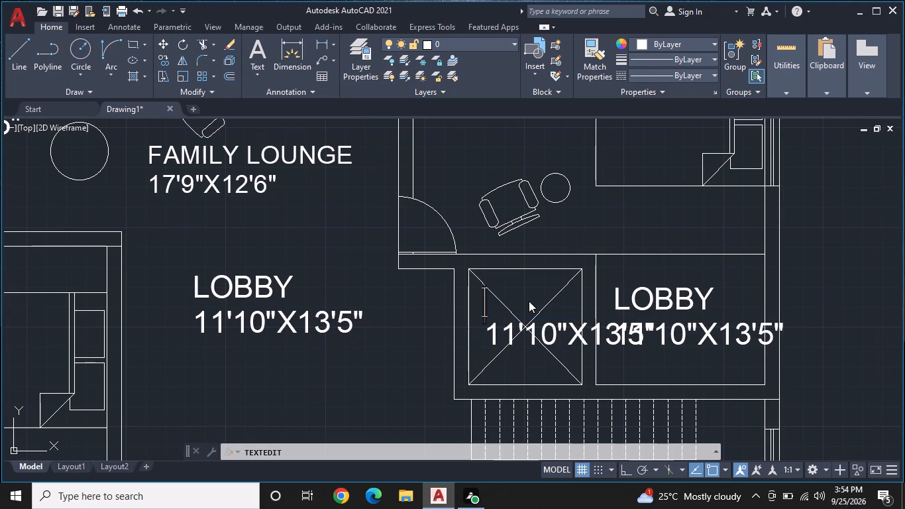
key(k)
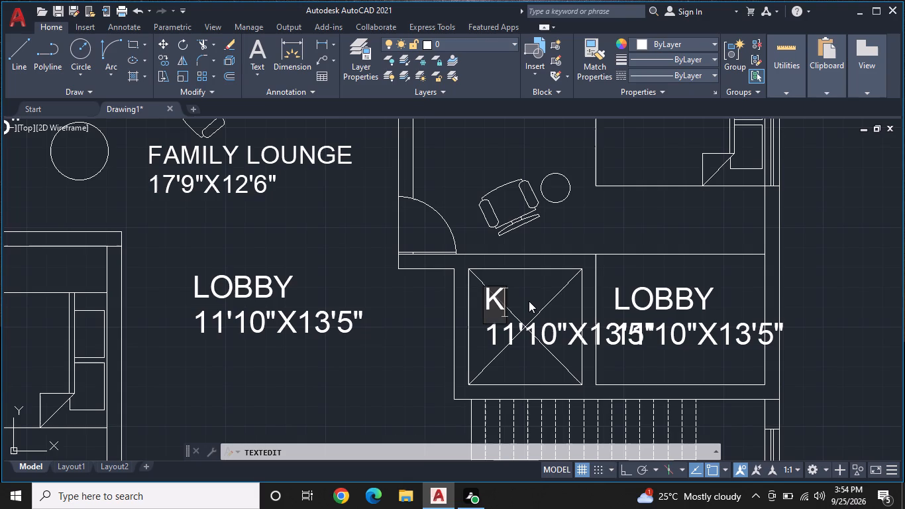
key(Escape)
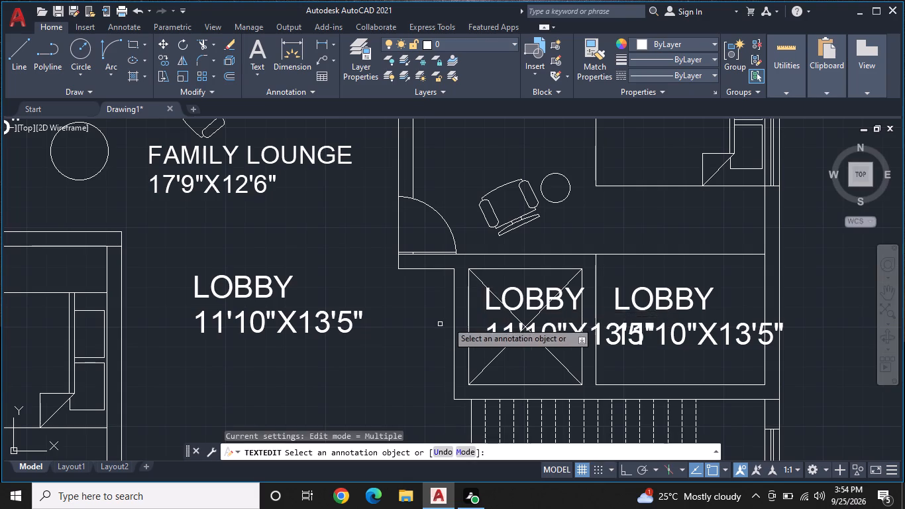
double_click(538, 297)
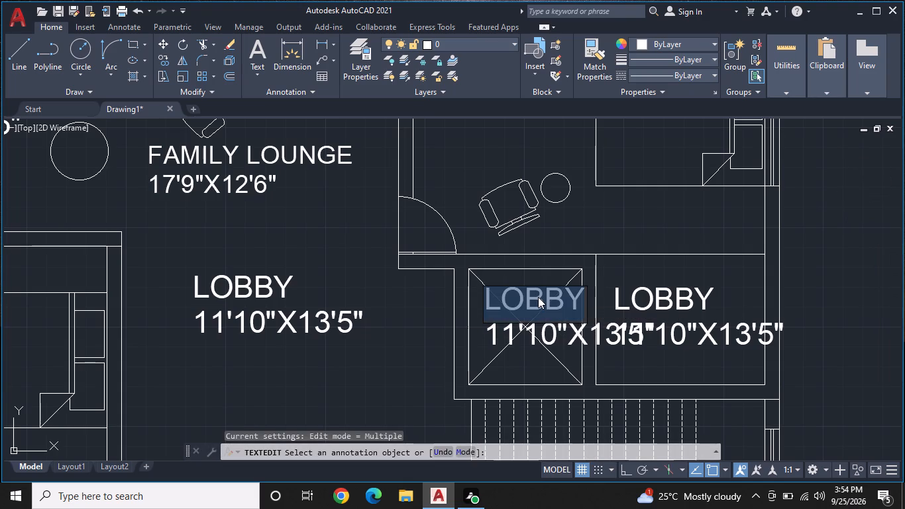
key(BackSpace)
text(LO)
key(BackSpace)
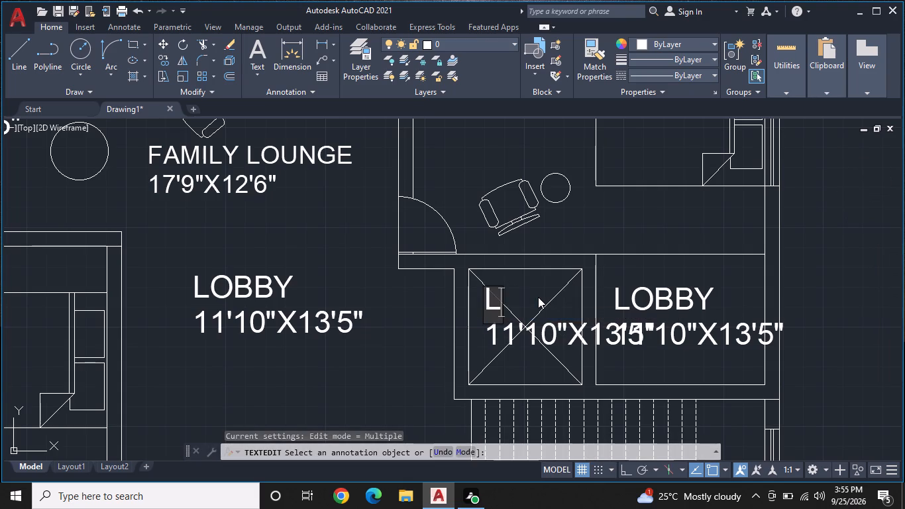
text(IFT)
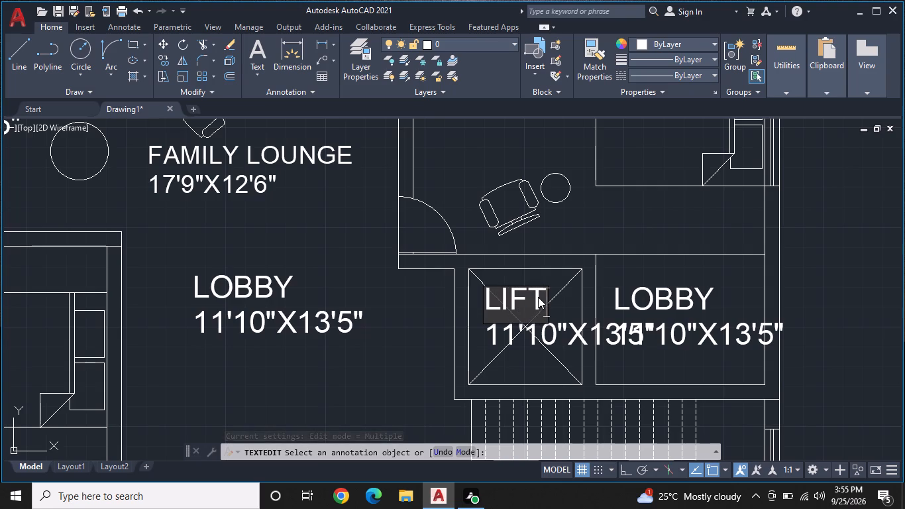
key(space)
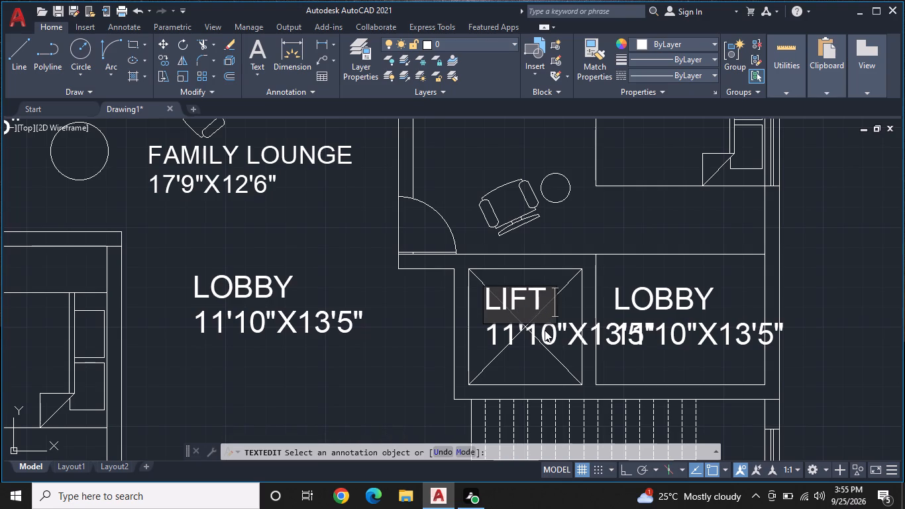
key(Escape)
Change the LOBBY label in the crossed shaft above the stairs to LIFT.
click(556, 297)
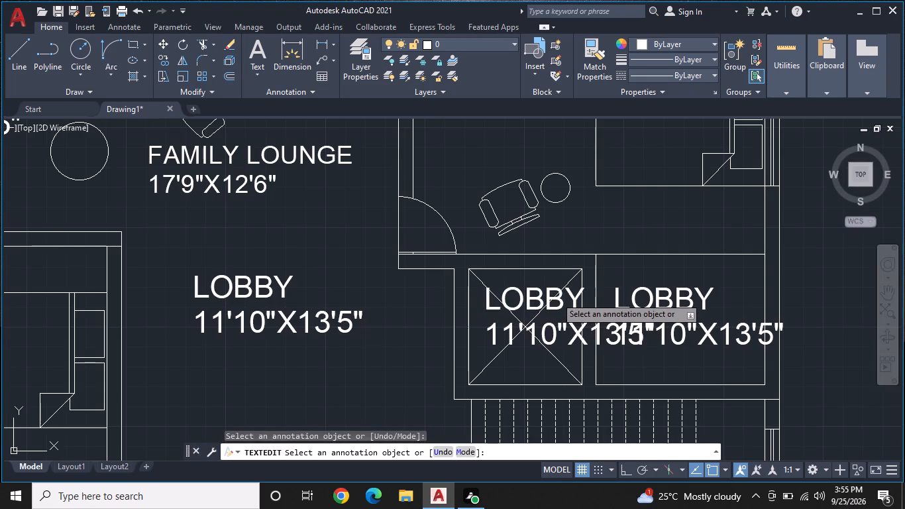
key(BackSpace)
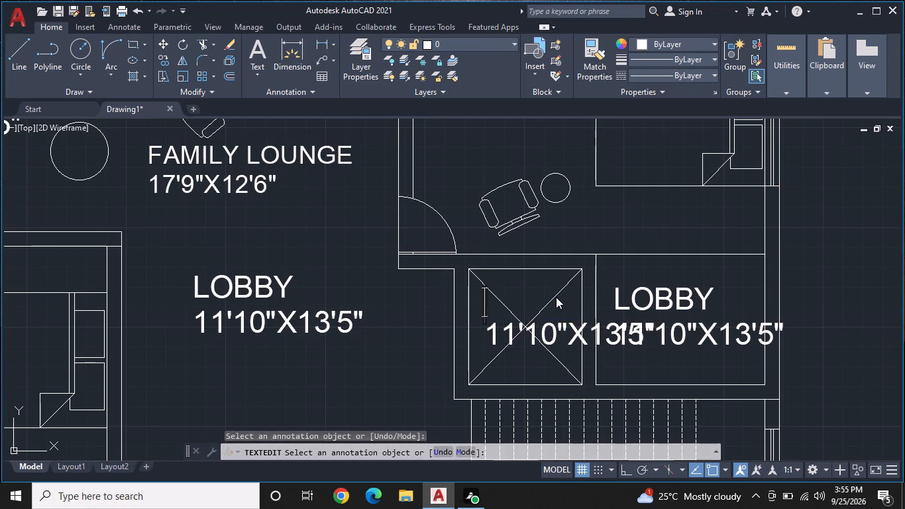
text(LIFT)
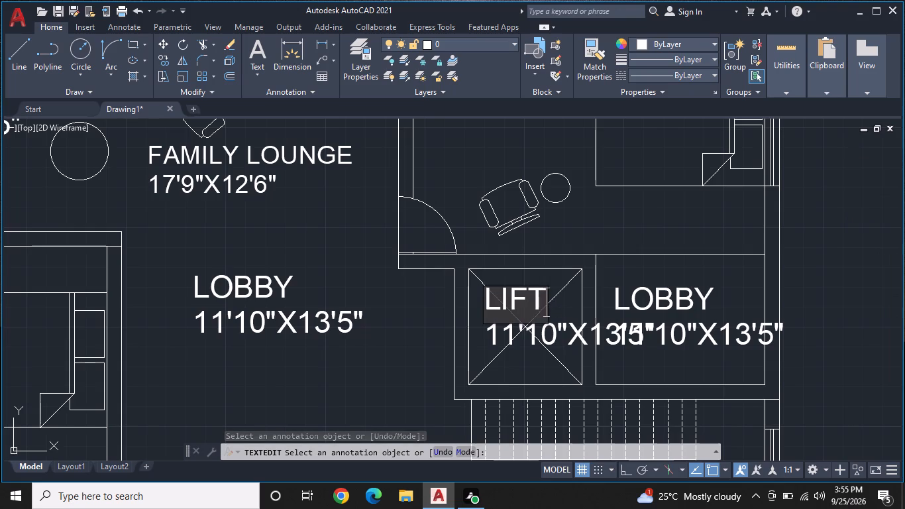
key(Return)
Replace the dimension text under LIFT with 5'11"X5'5" and end the text editing.
double_click(555, 328)
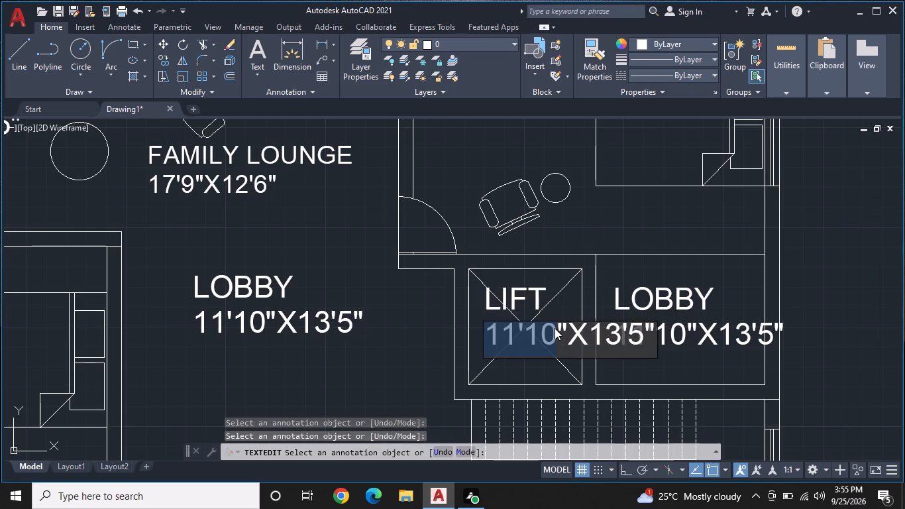
click(652, 344)
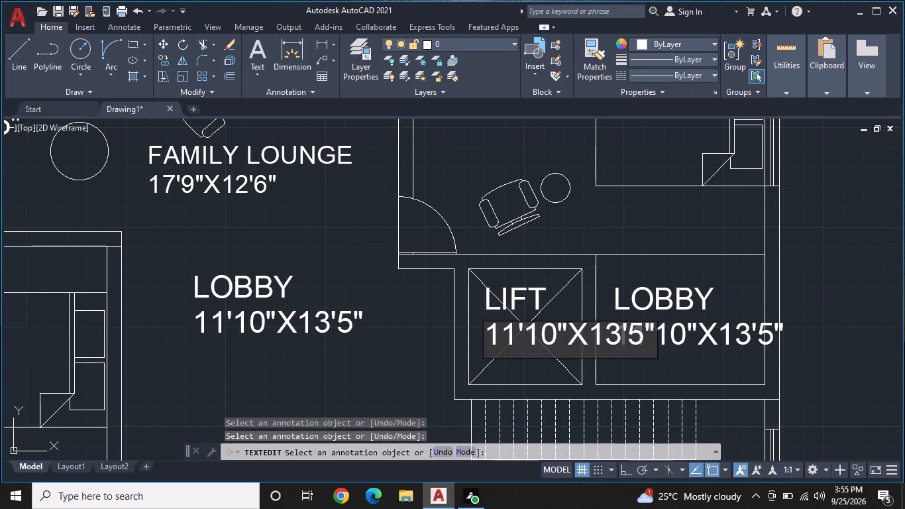
key(BackSpace)
key(BackSpace)
key(BackSpace)
key(BackSpace)
key(BackSpace)
key(BackSpace)
key(BackSpace)
key(BackSpace)
key(BackSpace)
key(BackSpace)
key(BackSpace)
key(BackSpace)
key(BackSpace)
key(BackSpace)
key(BackSpace)
key(BackSpace)
key(BackSpace)
key(BackSpace)
key(BackSpace)
key(BackSpace)
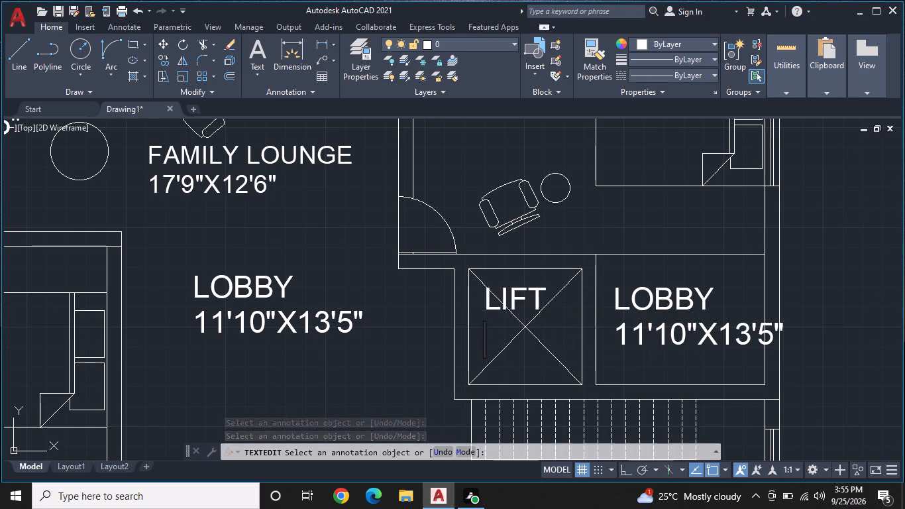
text(5'11"X)
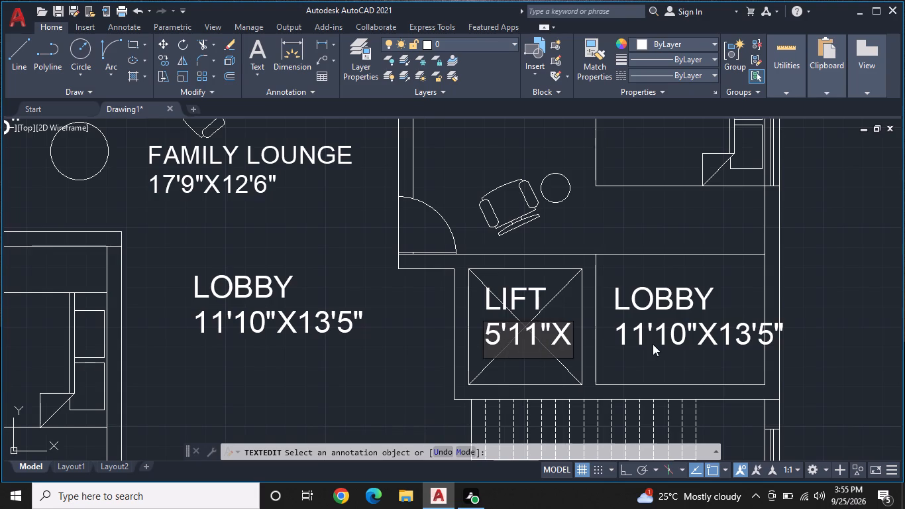
text(5'5")
key(Return)
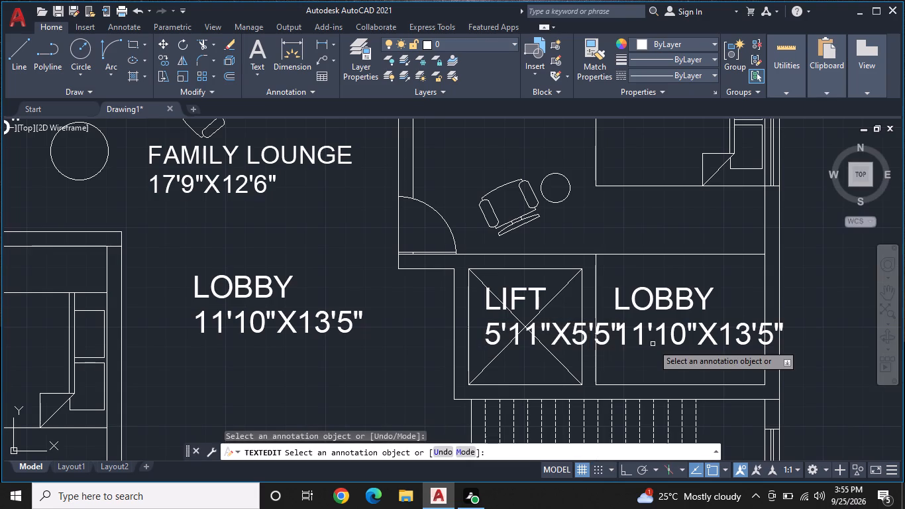
key(Escape)
Scale down the LIFT label and its dimension text together from the label's lower-left corner to fit the crossed shaft.
click(513, 296)
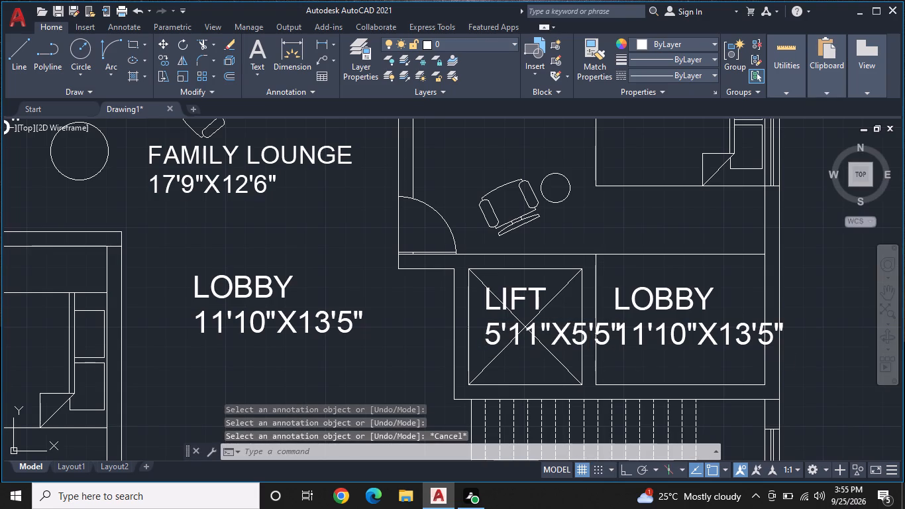
click(497, 342)
right_click(491, 345)
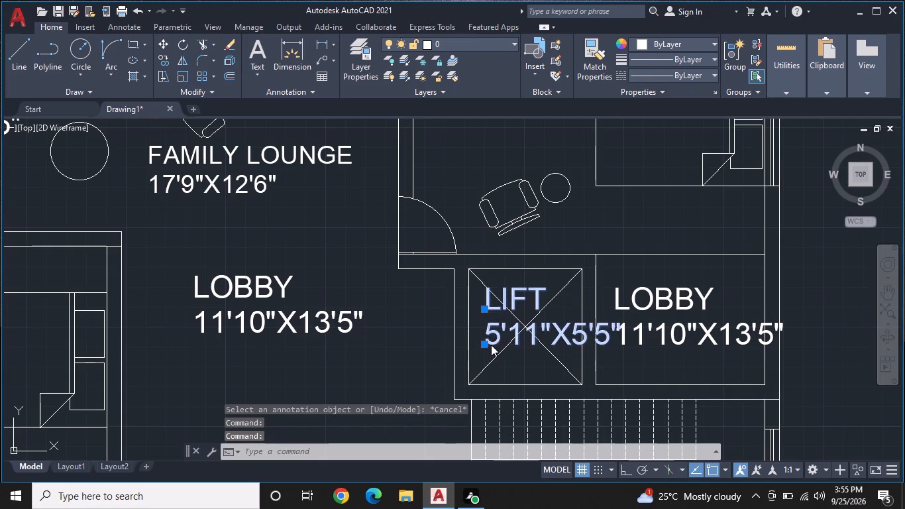
click(551, 166)
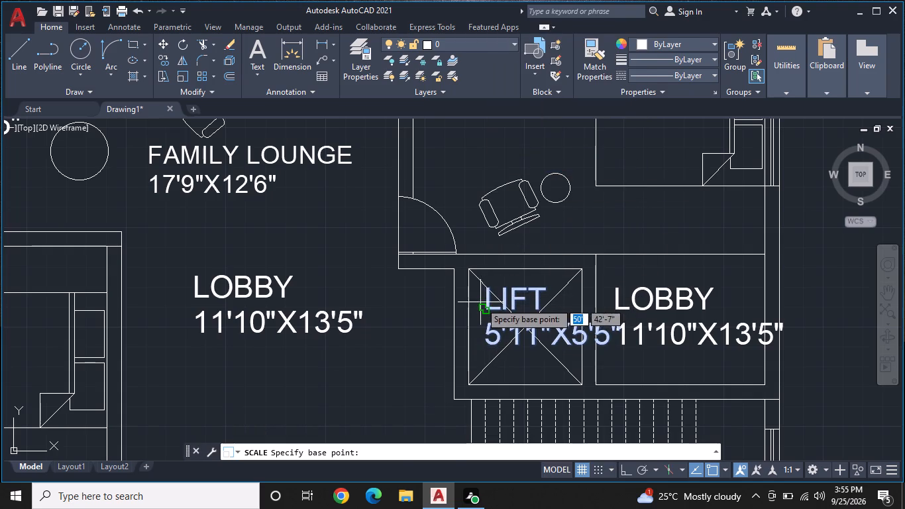
click(482, 307)
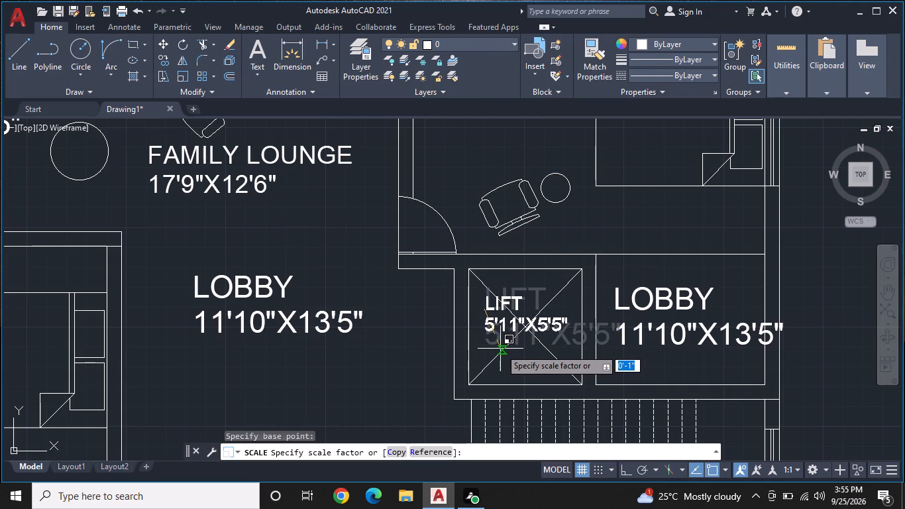
click(500, 349)
Move the LIFT label and its dimension text slightly down and right within the crossed shaft.
click(489, 308)
click(488, 322)
right_click(488, 322)
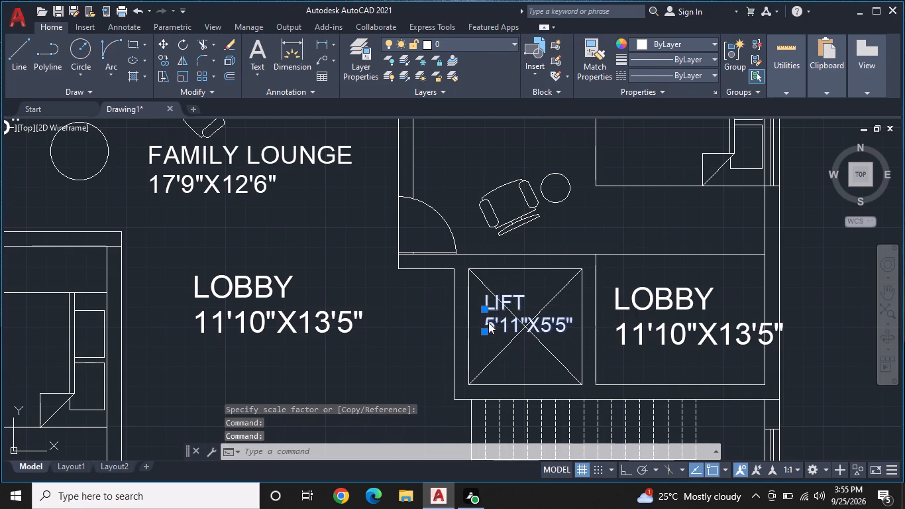
click(553, 108)
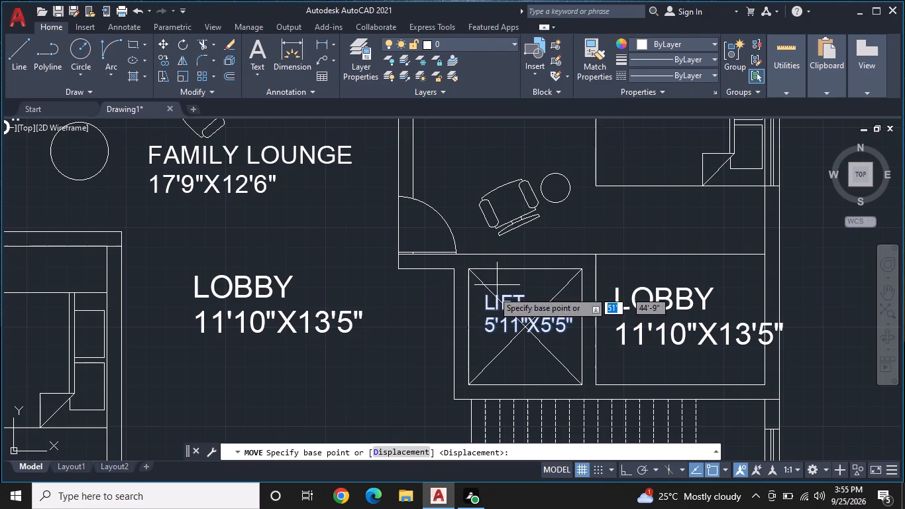
click(482, 309)
click(493, 325)
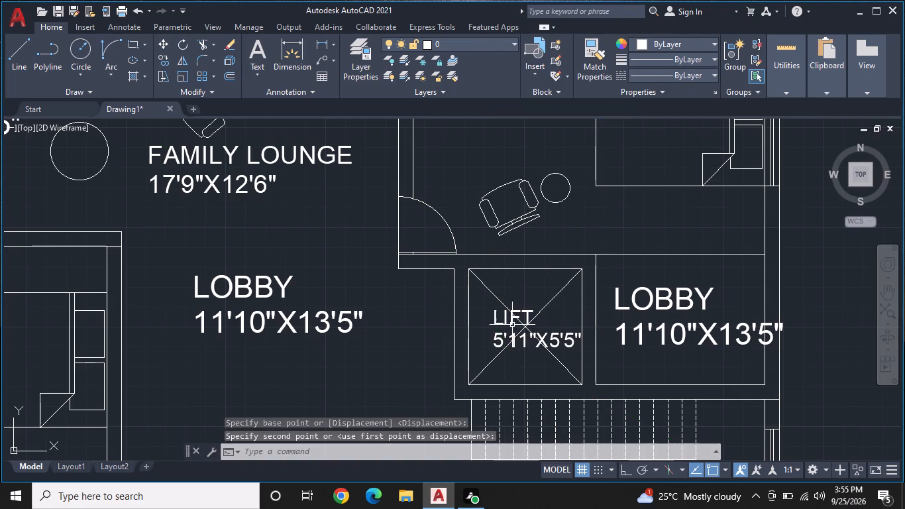
Change the LOBBY label in the small room beside the lift shaft to HOBBY SPACE.
middle_drag(659, 341, 543, 349)
key(Escape)
double_click(572, 311)
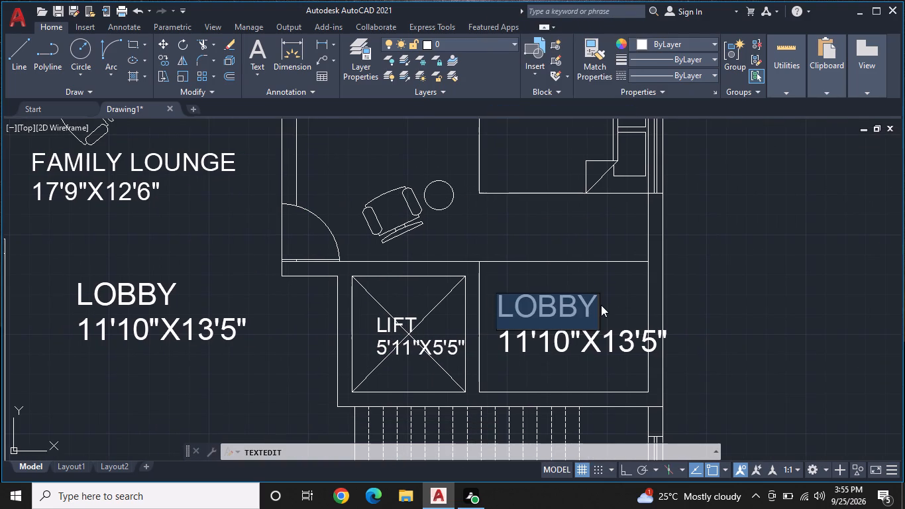
key(BackSpace)
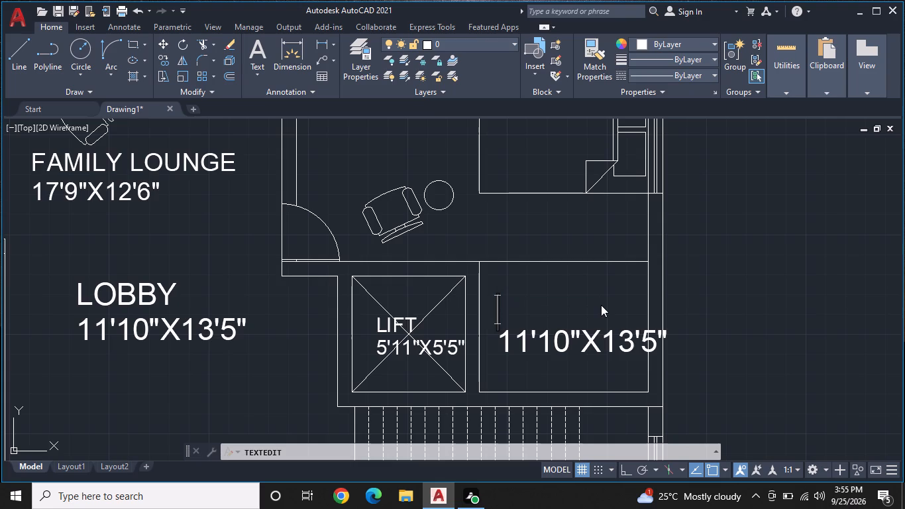
text(HOBBY SPACE)
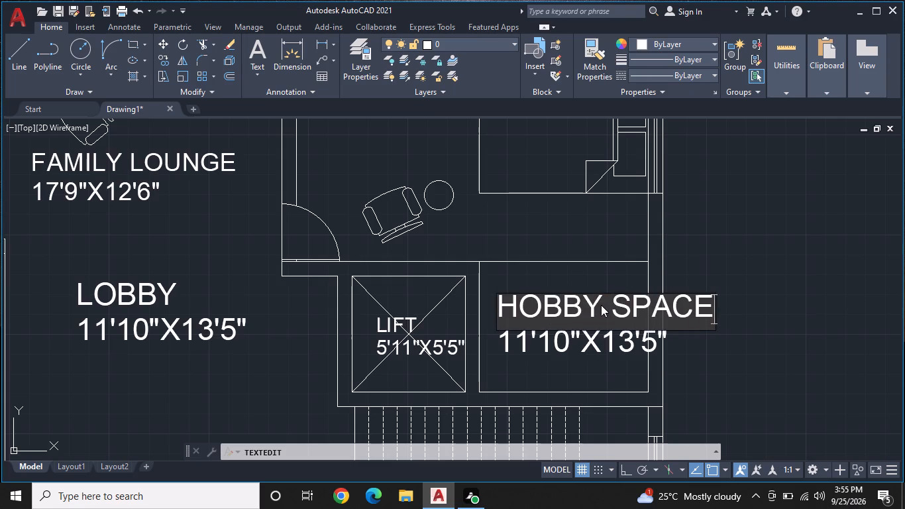
key(space)
key(Return)
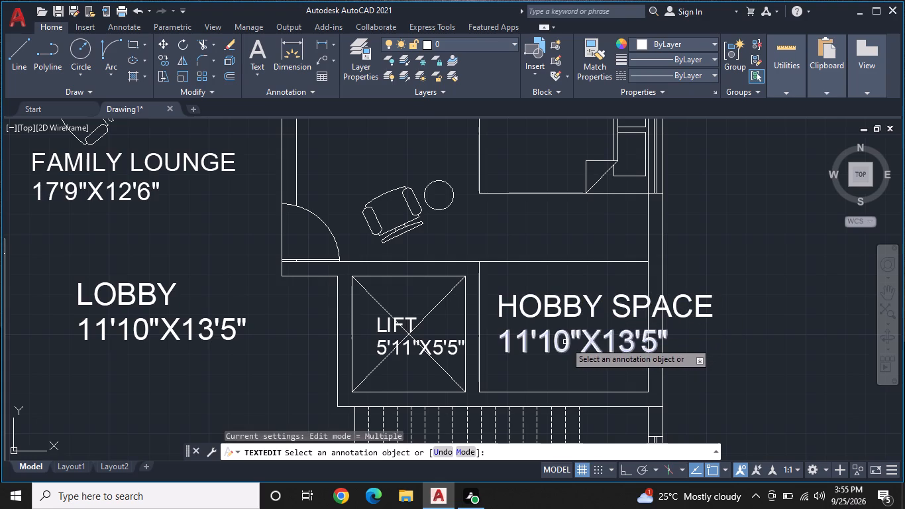
Replace the dimension text under HOBBY SPACE with 8'10"X6'1" and end the text editing.
double_click(565, 342)
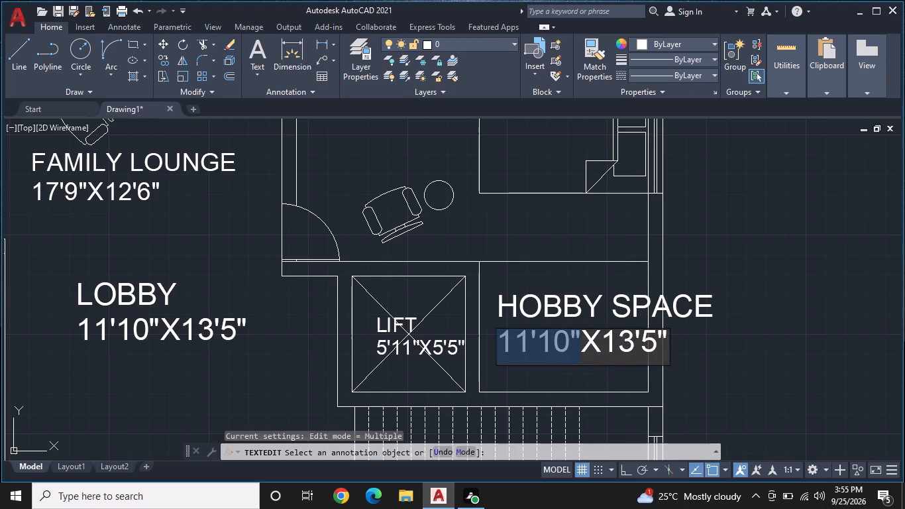
click(663, 354)
click(665, 353)
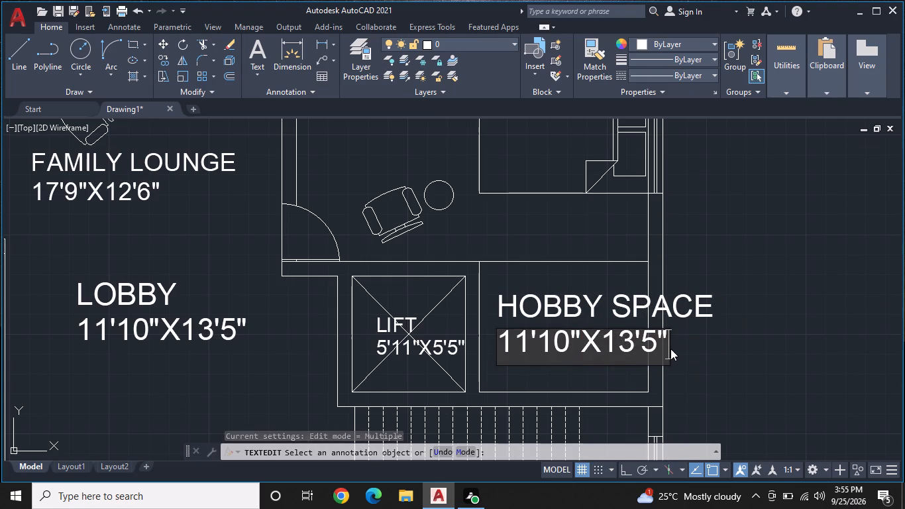
key(BackSpace)
key(BackSpace)
key(BackSpace)
key(BackSpace)
key(BackSpace)
key(BackSpace)
key(BackSpace)
key(BackSpace)
key(BackSpace)
key(BackSpace)
key(BackSpace)
key(BackSpace)
key(BackSpace)
key(BackSpace)
key(BackSpace)
key(BackSpace)
key(BackSpace)
key(BackSpace)
key(BackSpace)
key(BackSpace)
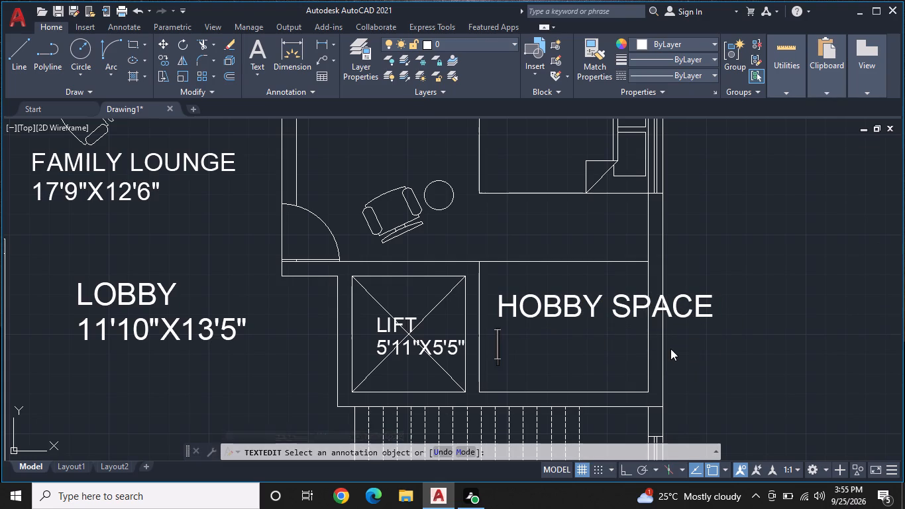
text(8')
text(10")
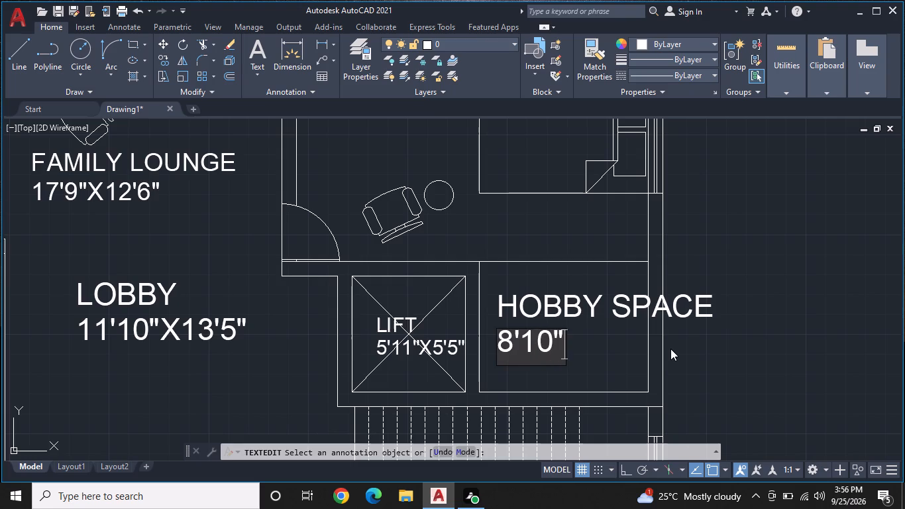
key(x)
text(6')
text(1")
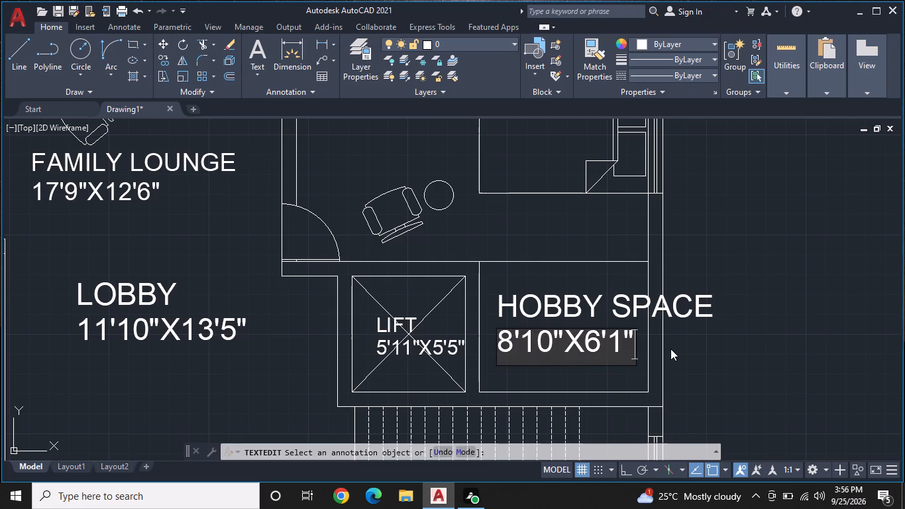
key(Return)
key(Escape)
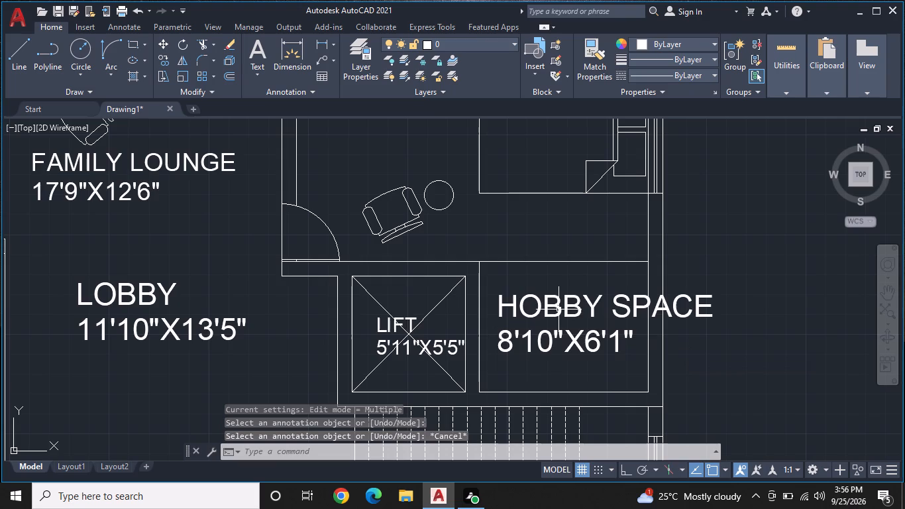
Scale down the HOBBY SPACE label and its dimension text together from the label's lower-left corner to fit the room.
click(557, 311)
click(539, 340)
right_click(539, 340)
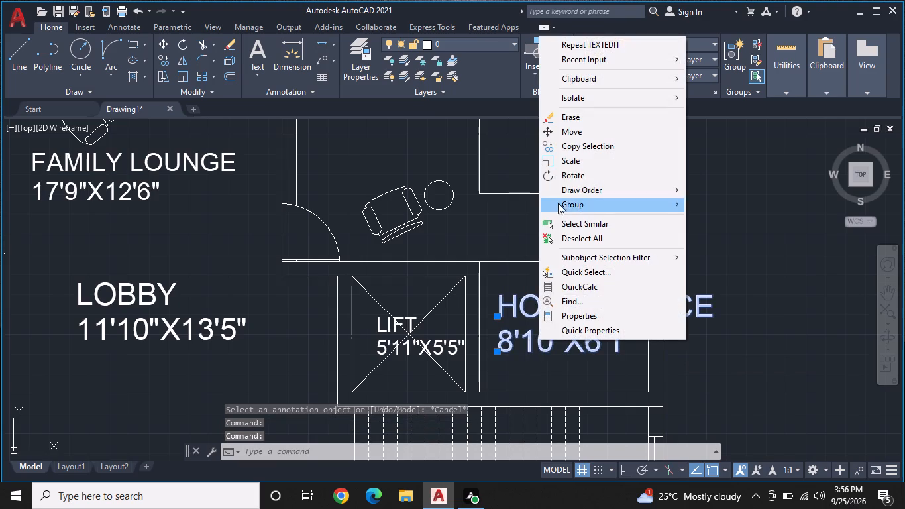
click(571, 164)
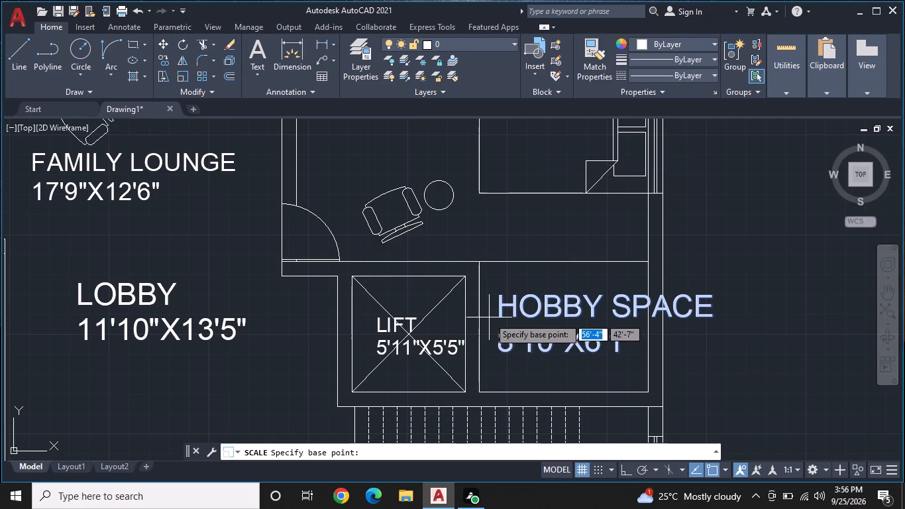
click(496, 315)
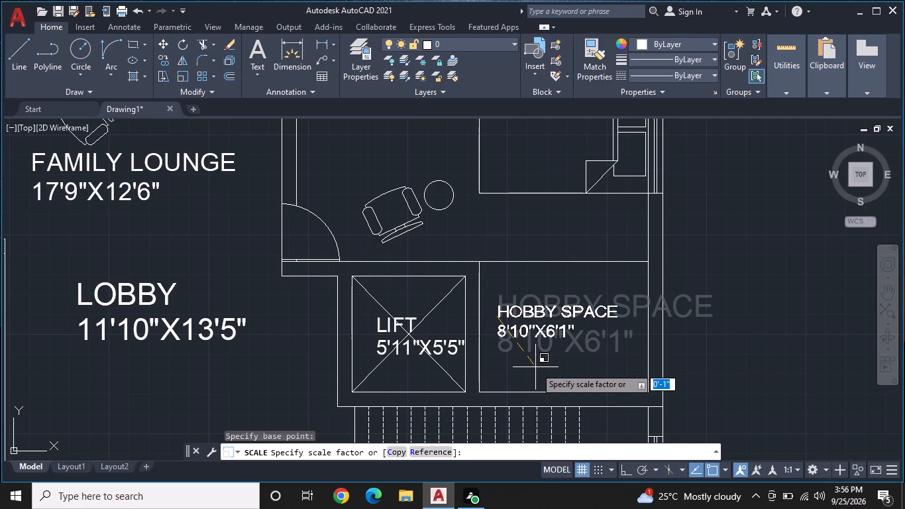
click(540, 373)
Change the LOBBY label above the hatched wardrobe in the room below the stairs to WALK -IN.
middle_drag(549, 363, 571, 262)
scroll(575, 258, down, 1)
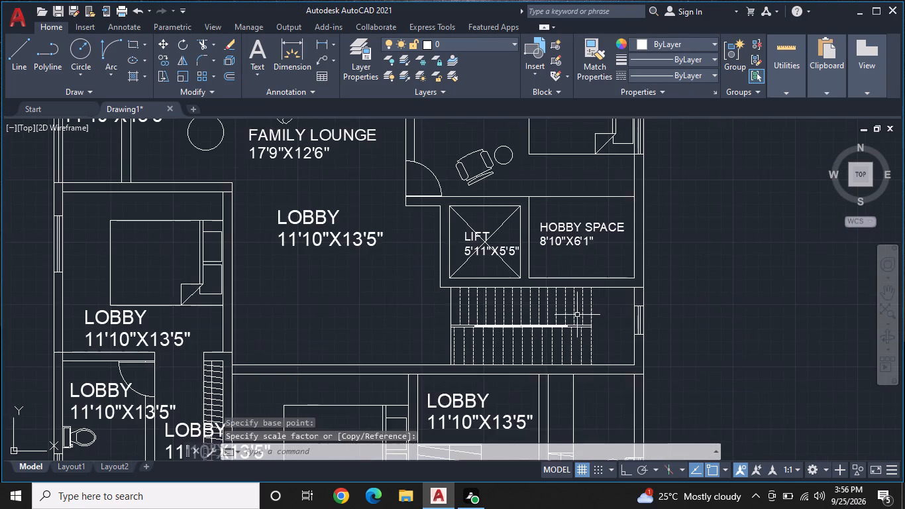
middle_drag(576, 349, 582, 254)
scroll(504, 328, up, 1)
middle_drag(504, 328, 548, 283)
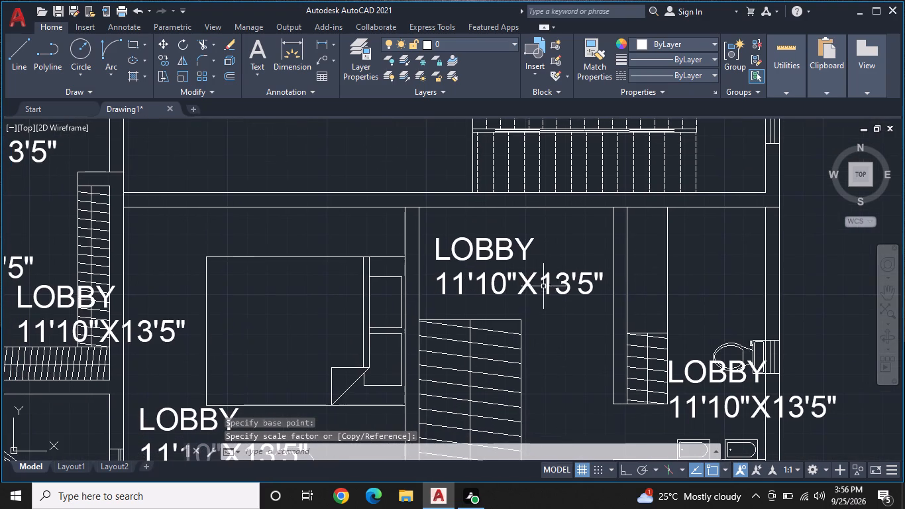
double_click(498, 256)
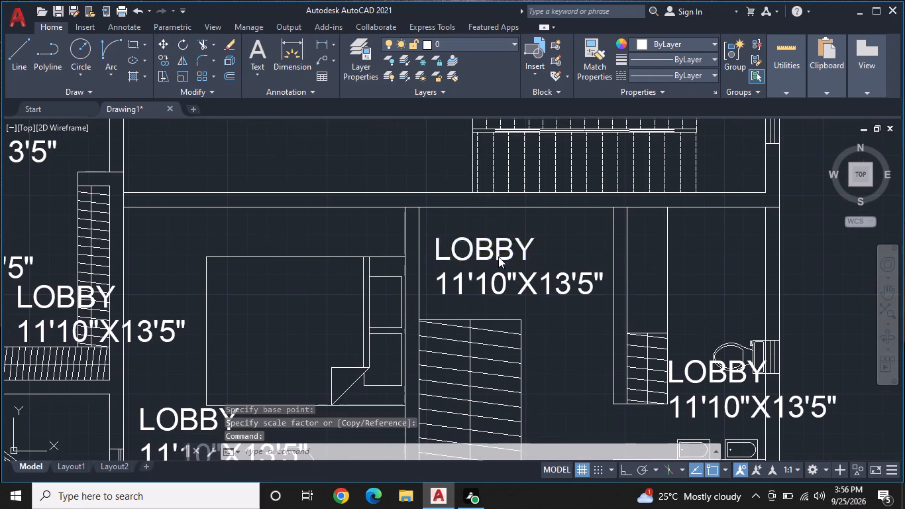
key(BackSpace)
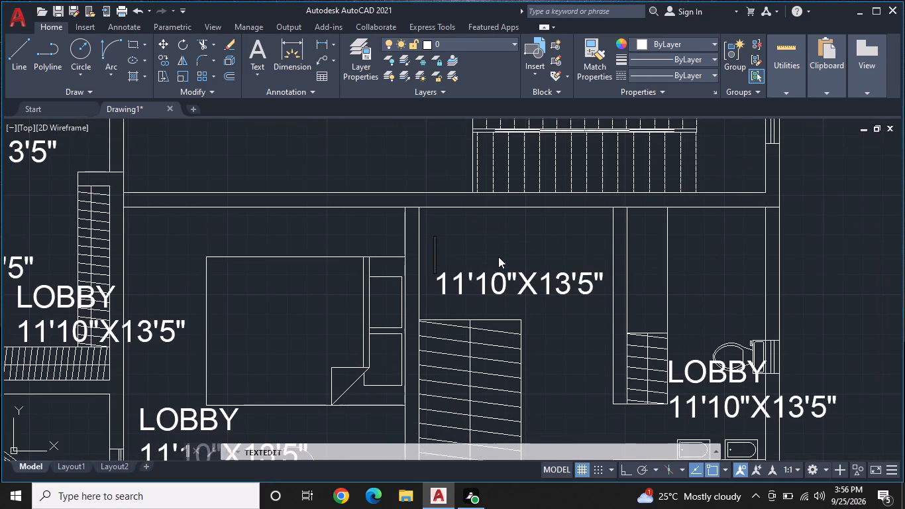
text(WALK -IN)
key(space)
click(483, 282)
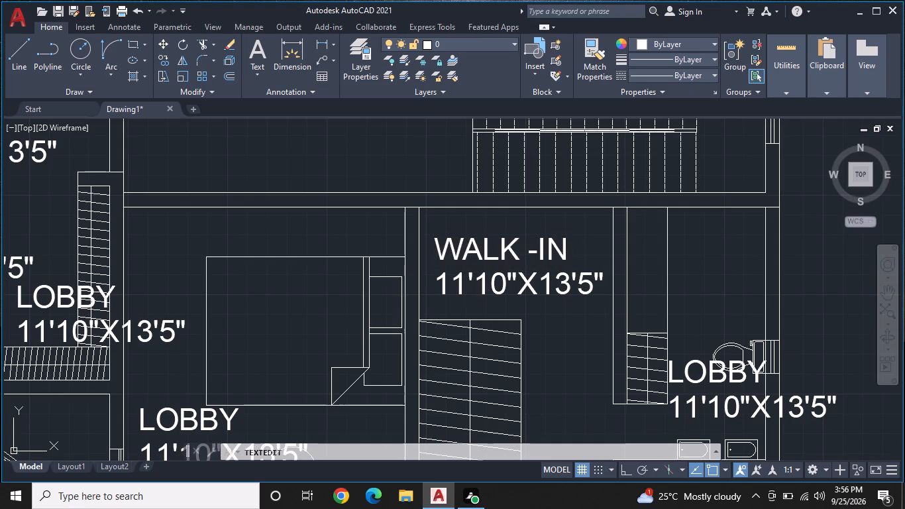
Replace the dimension text under WALK -IN with 5'3"X13'9" and end the text editing.
double_click(483, 282)
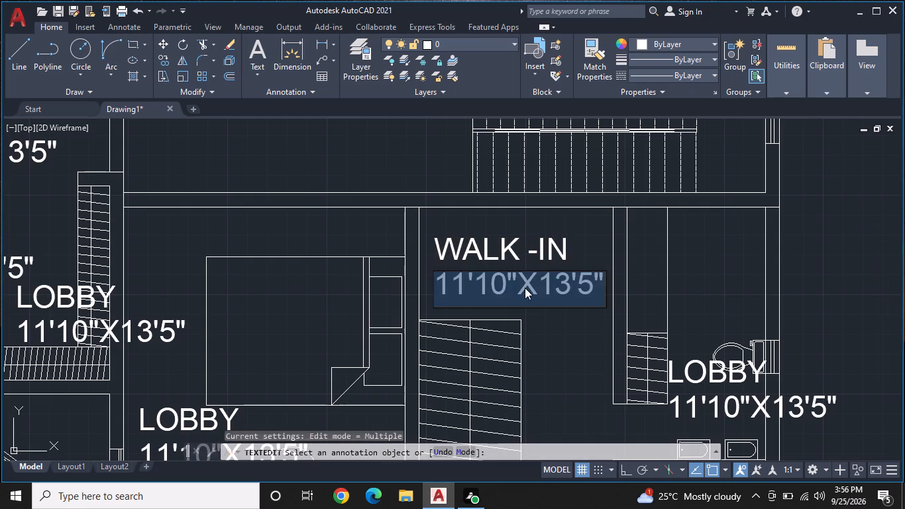
key(BackSpace)
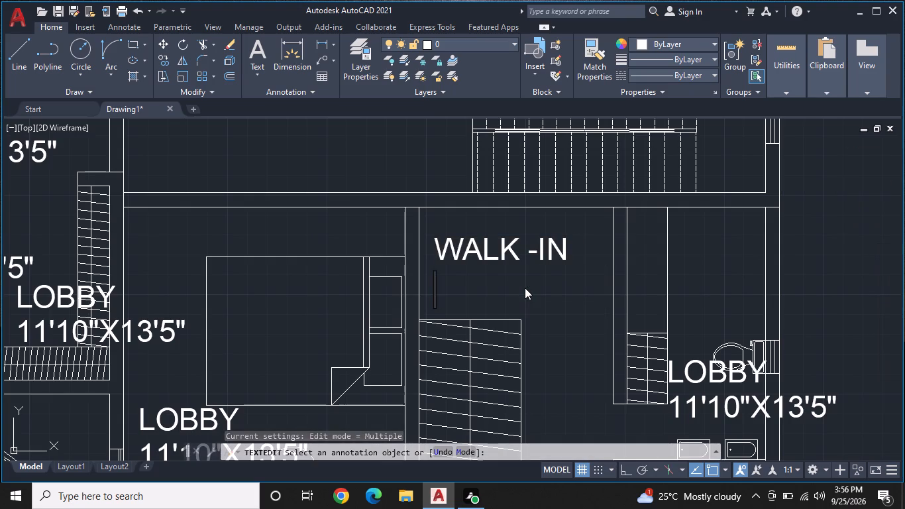
text(5'3")
key(x)
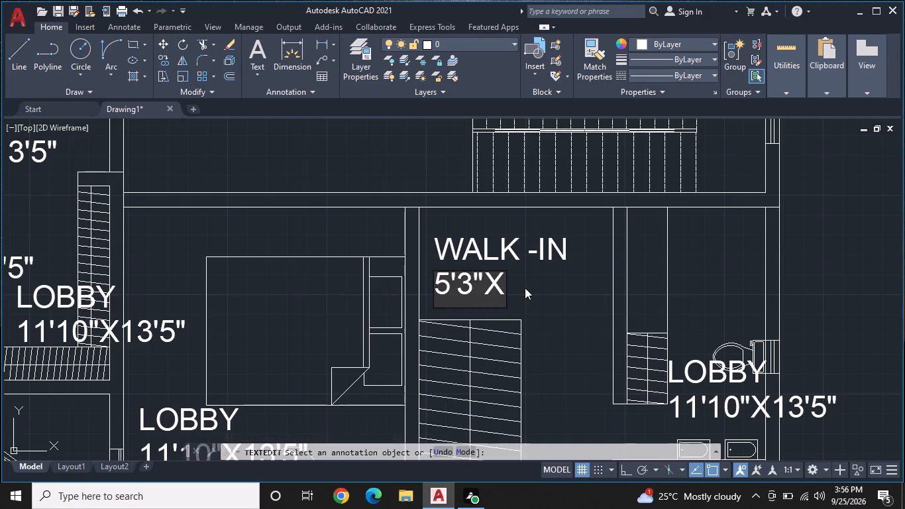
text(13')
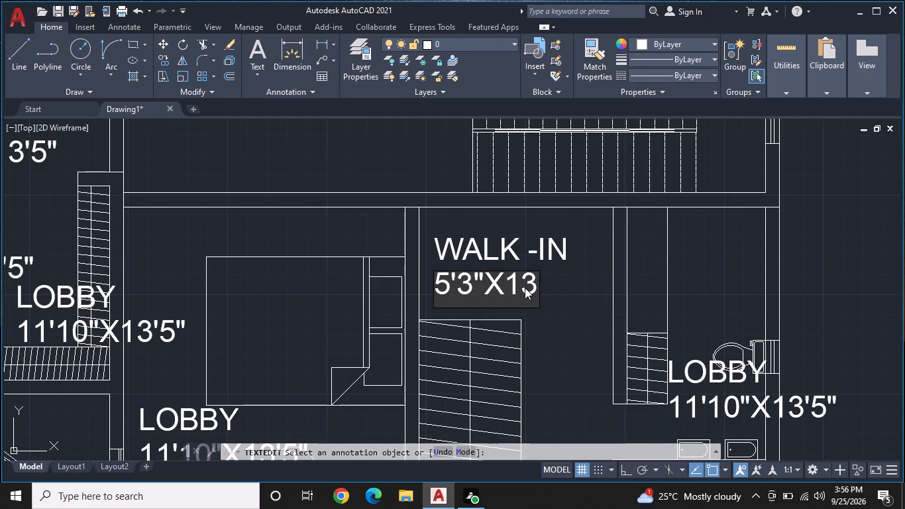
text(9")
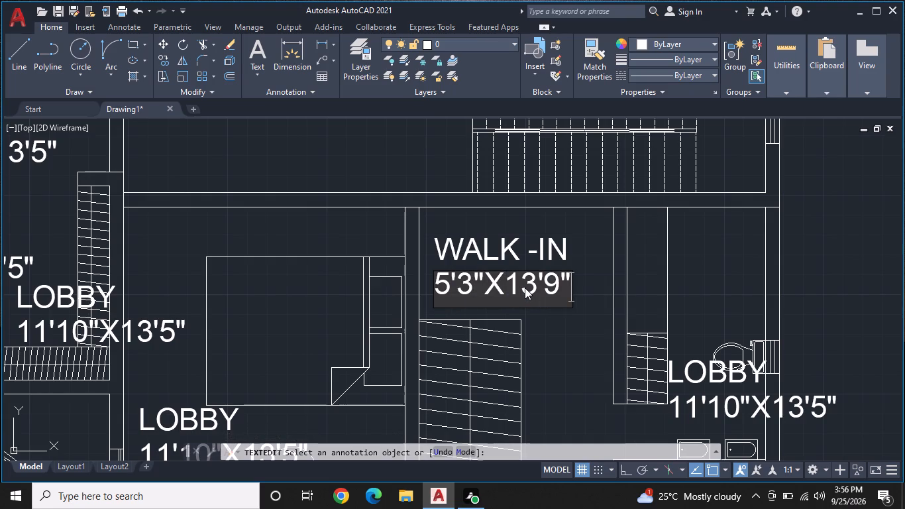
key(Return)
key(Return)
key(Escape)
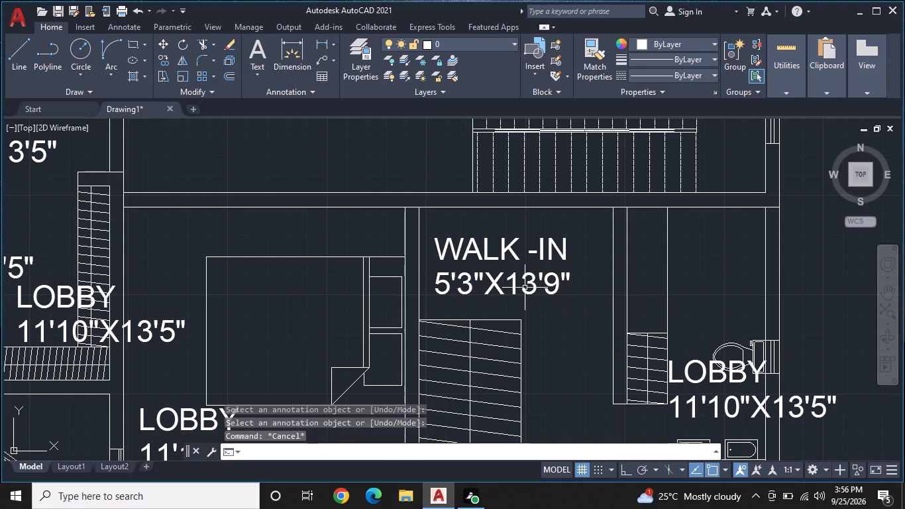
Change the LOBBY label beside the WC, in the room east of the walk-in, to MASTER TOILET.
scroll(527, 290, down, 1)
middle_drag(551, 323, 337, 286)
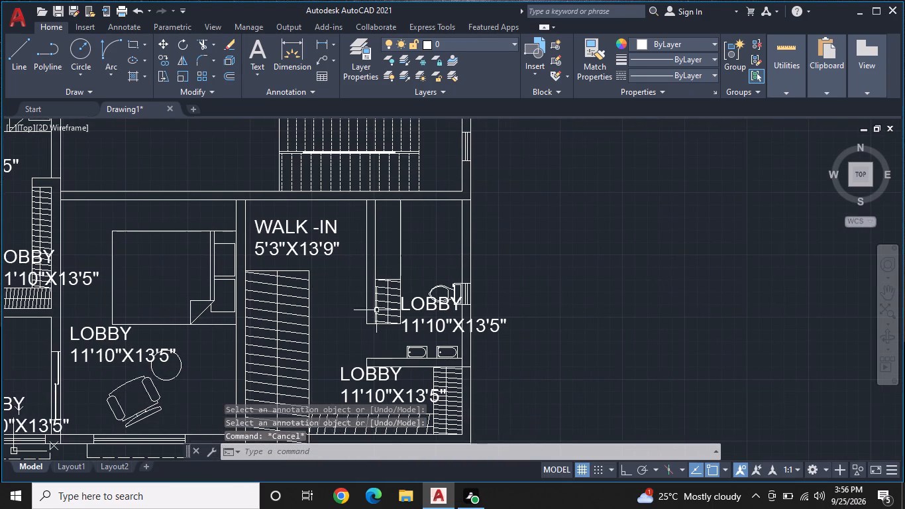
scroll(429, 330, up, 1)
triple_click(439, 296)
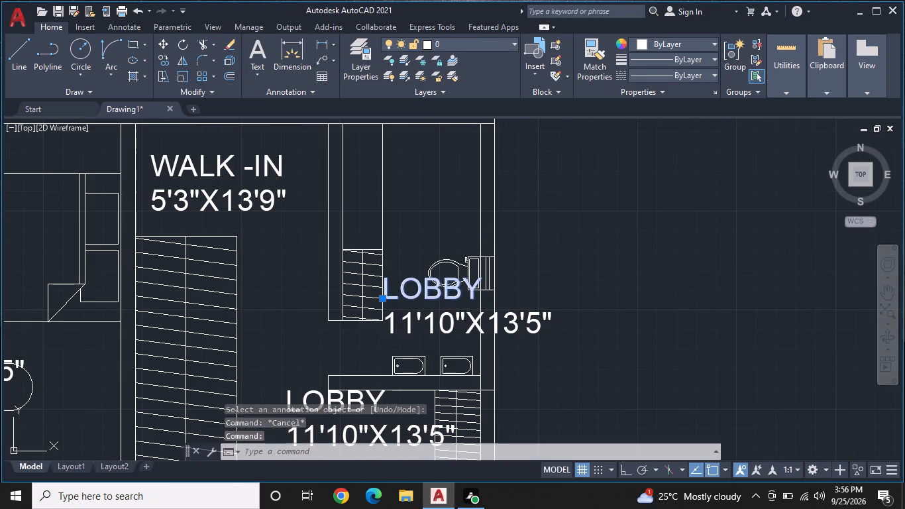
key(BackSpace)
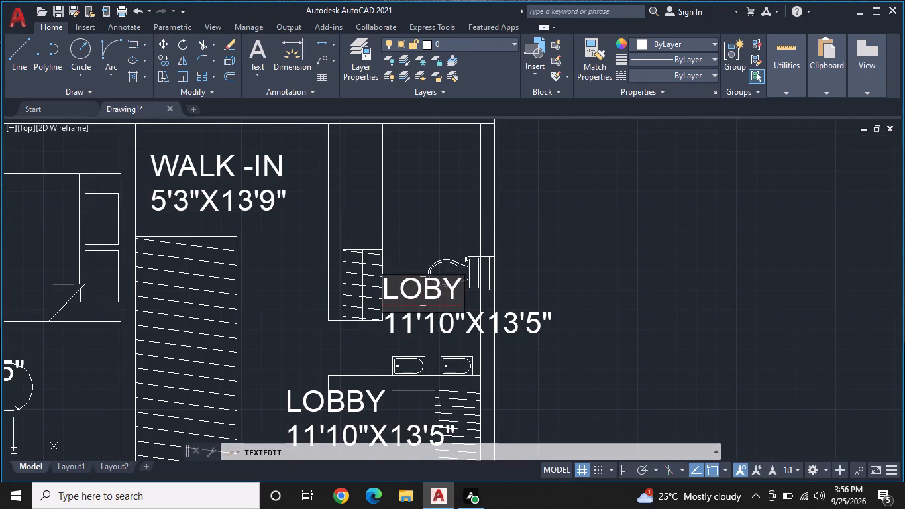
click(457, 297)
key(BackSpace)
key(BackSpace)
key(BackSpace)
key(BackSpace)
key(BackSpace)
key(BackSpace)
key(BackSpace)
key(BackSpace)
key(BackSpace)
key(BackSpace)
key(BackSpace)
key(BackSpace)
key(BackSpace)
key(BackSpace)
key(BackSpace)
key(BackSpace)
key(BackSpace)
key(BackSpace)
key(BackSpace)
key(BackSpace)
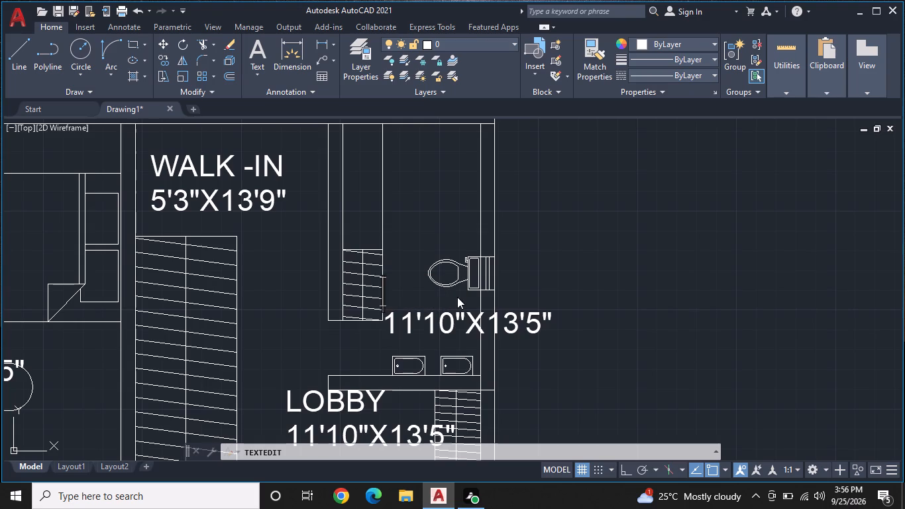
text(MASTER)
key(space)
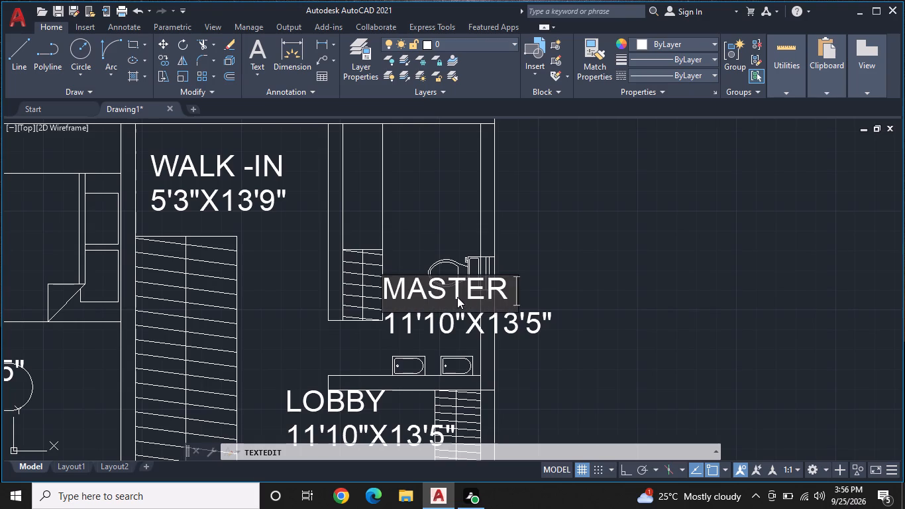
text(TOIL)
key(e)
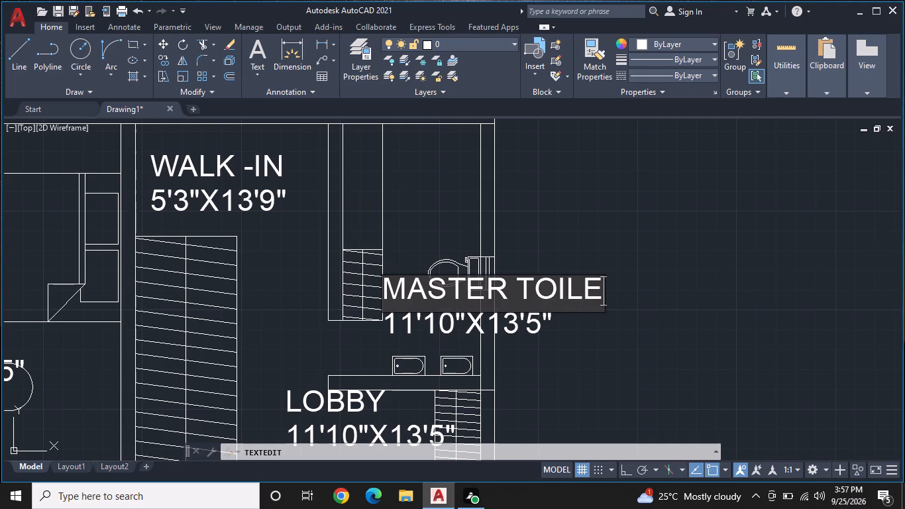
key(t)
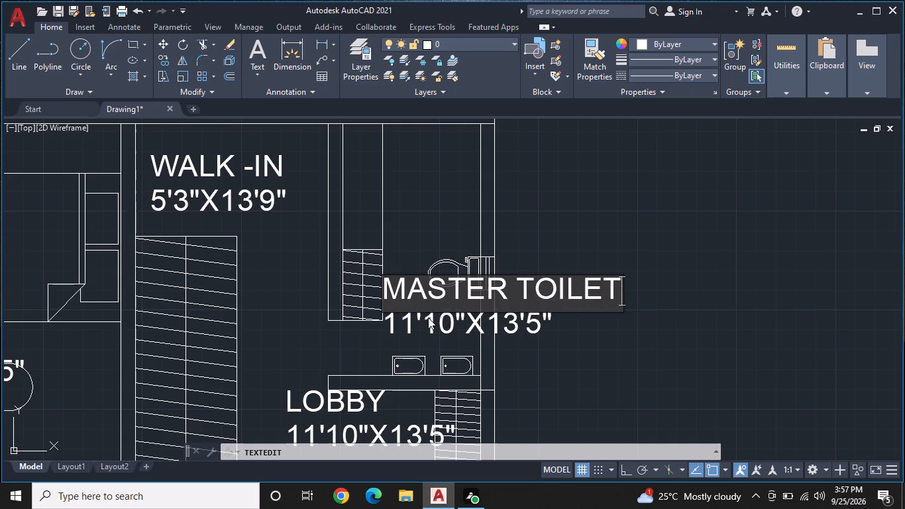
Replace the dimension text under MASTER TOILET with 7'3"X13'3" and end the text editing.
click(428, 317)
triple_click(428, 317)
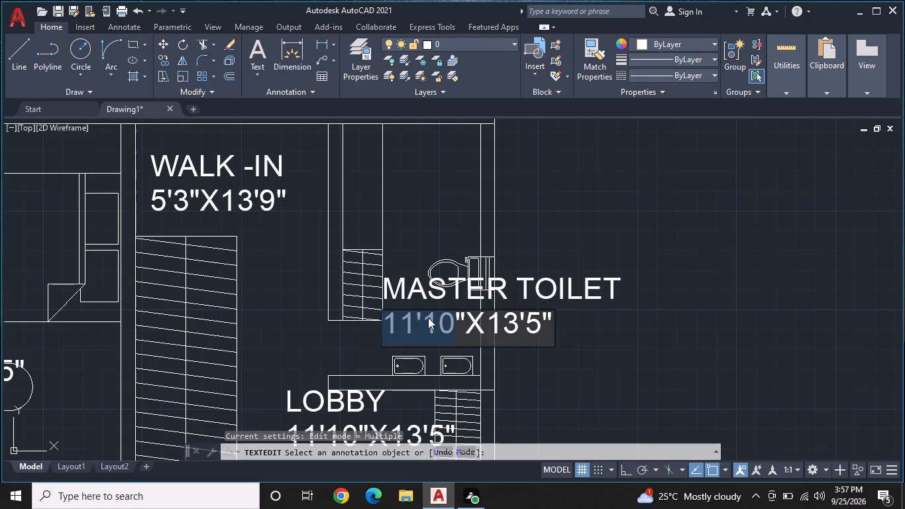
click(547, 333)
click(552, 331)
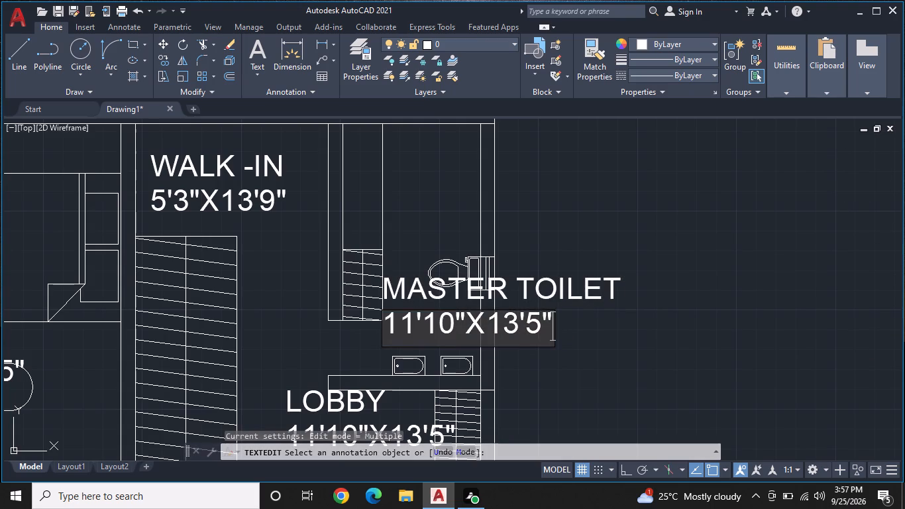
key(BackSpace)
key(BackSpace)
key(BackSpace)
key(BackSpace)
key(BackSpace)
key(BackSpace)
key(BackSpace)
key(BackSpace)
key(BackSpace)
key(BackSpace)
key(BackSpace)
key(BackSpace)
key(BackSpace)
key(BackSpace)
key(BackSpace)
key(BackSpace)
key(BackSpace)
key(BackSpace)
key(BackSpace)
key(BackSpace)
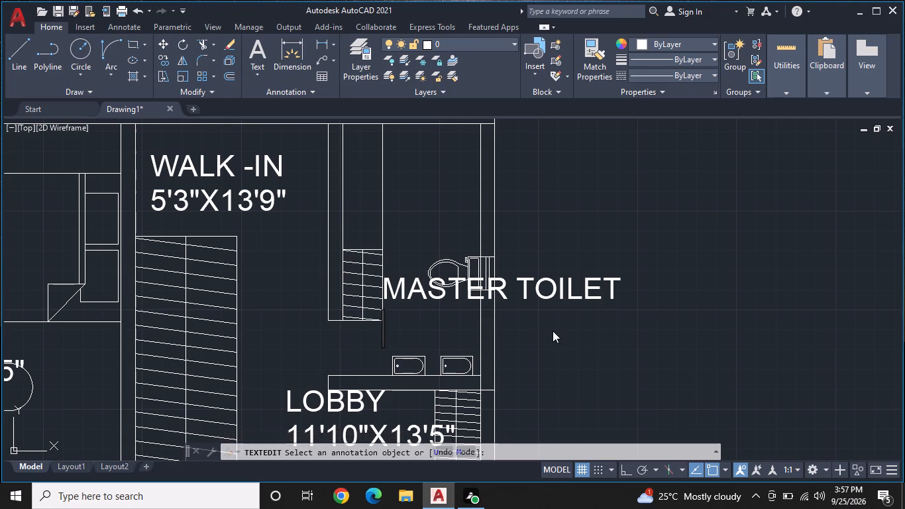
text(7')
text(3")
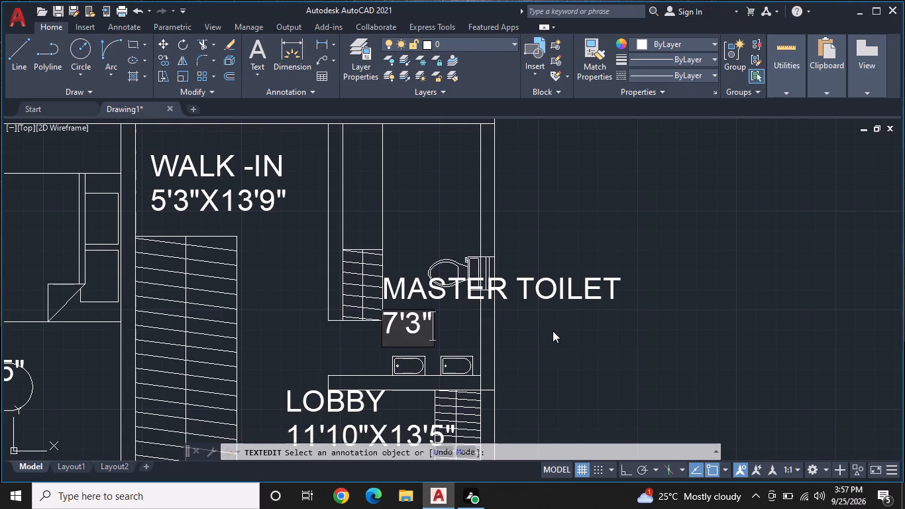
key(x)
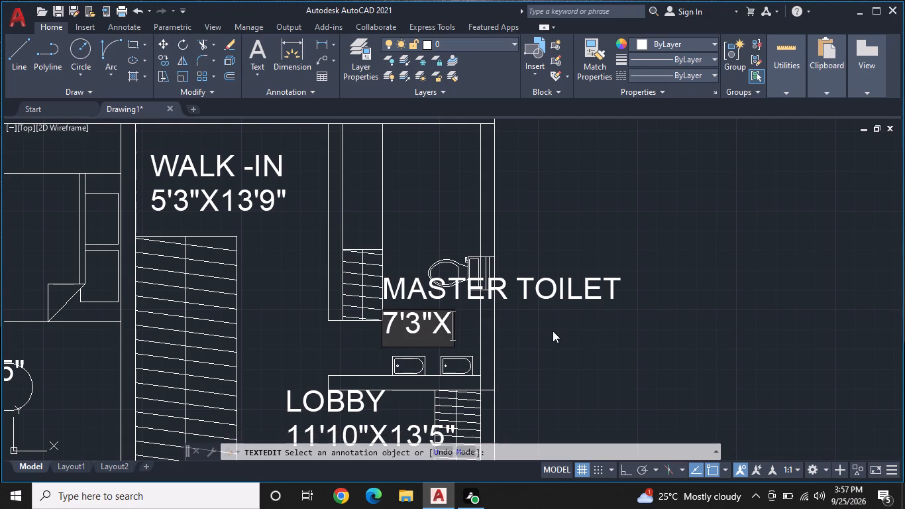
key(Up)
key(BackSpace)
text(X13')
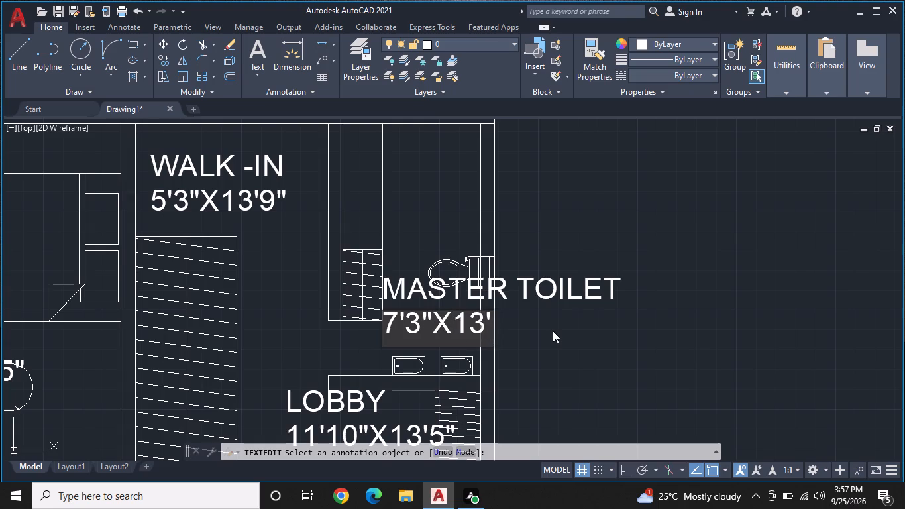
key(3)
key(shift+quotedbl)
key(Return)
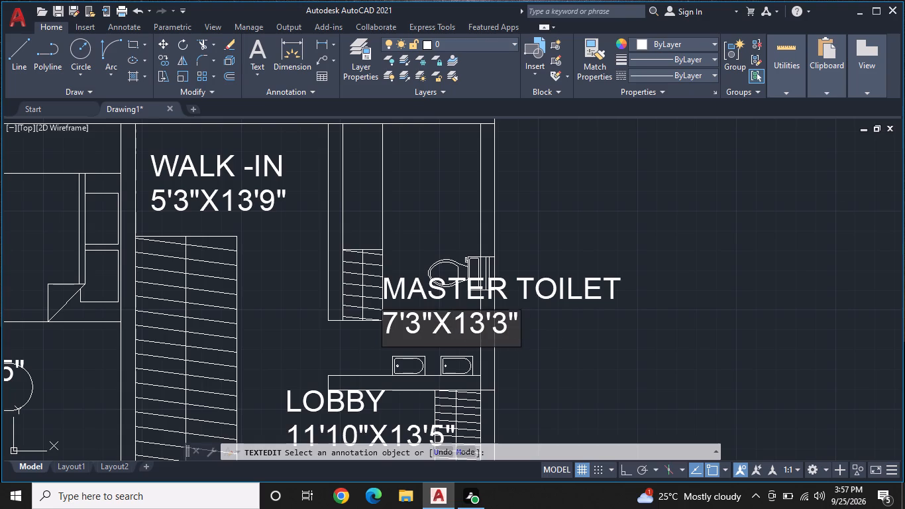
key(Escape)
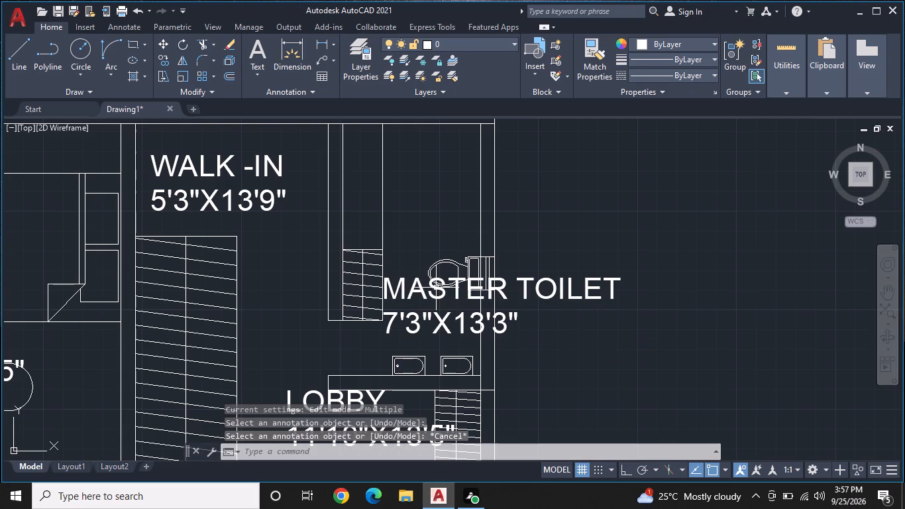
Scale down the MASTER TOILET label and its dimension text together from the label's lower-left corner to fit the room.
click(436, 287)
click(439, 319)
right_click(439, 319)
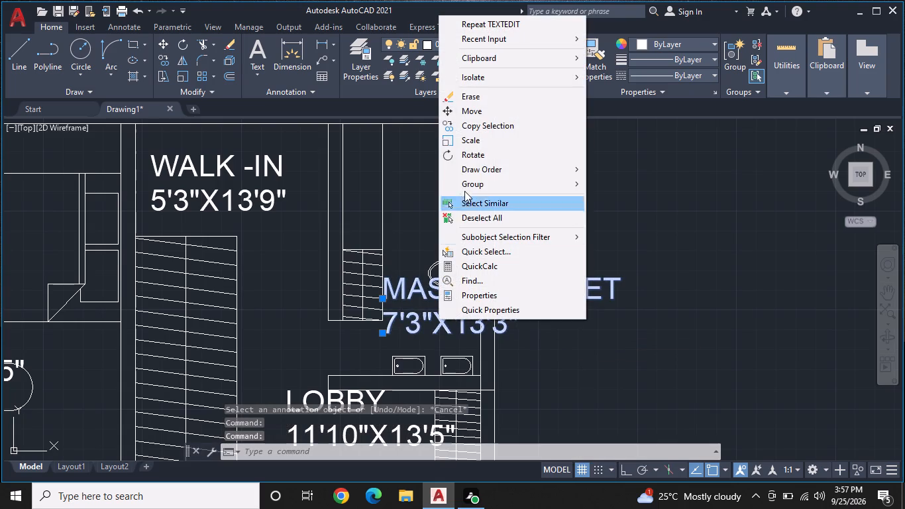
click(488, 144)
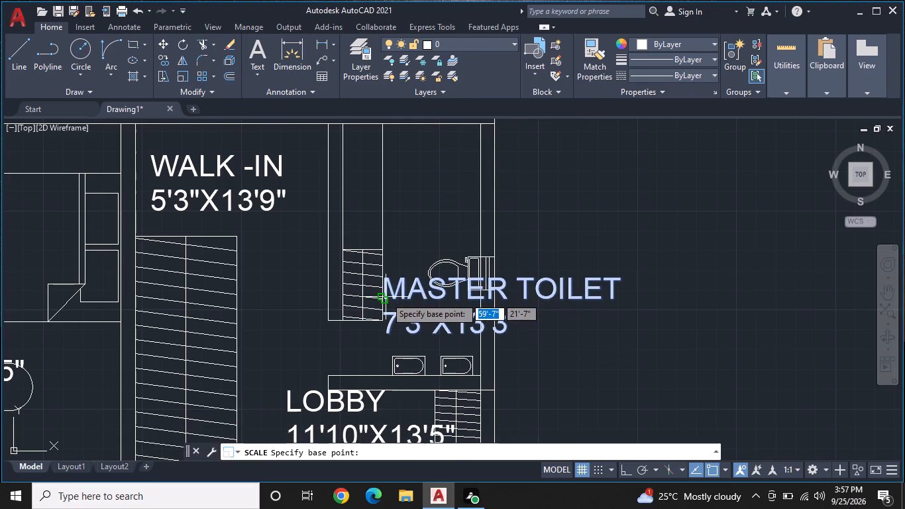
click(386, 297)
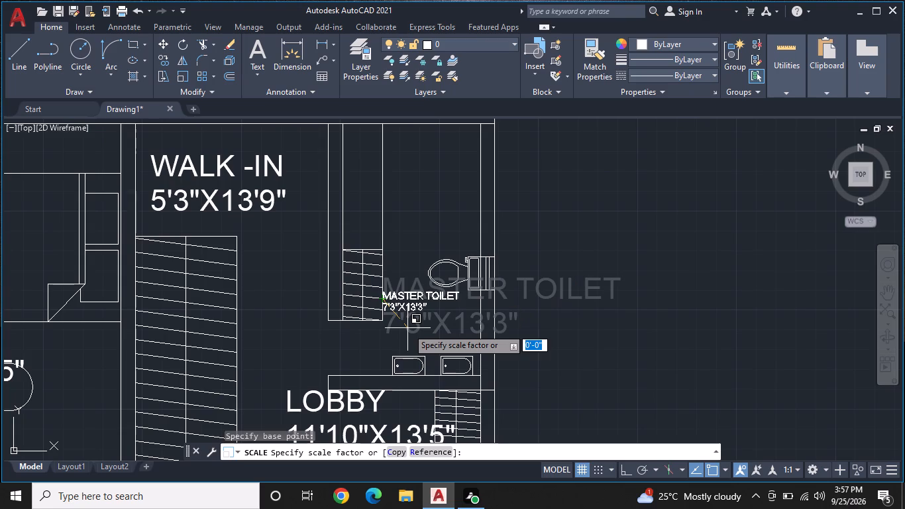
click(412, 335)
Move the MASTER TOILET label and its dimension text into the clear space between the WC and the washbasins.
click(413, 296)
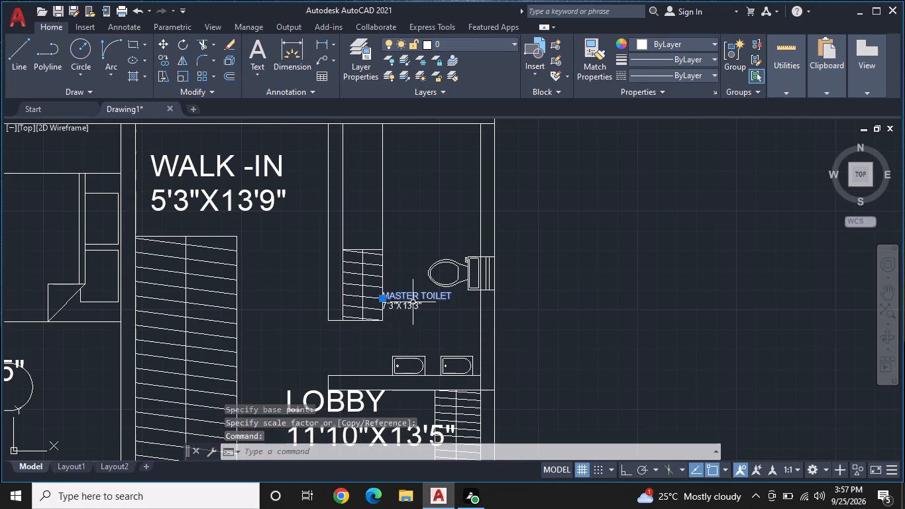
click(411, 305)
right_click(411, 305)
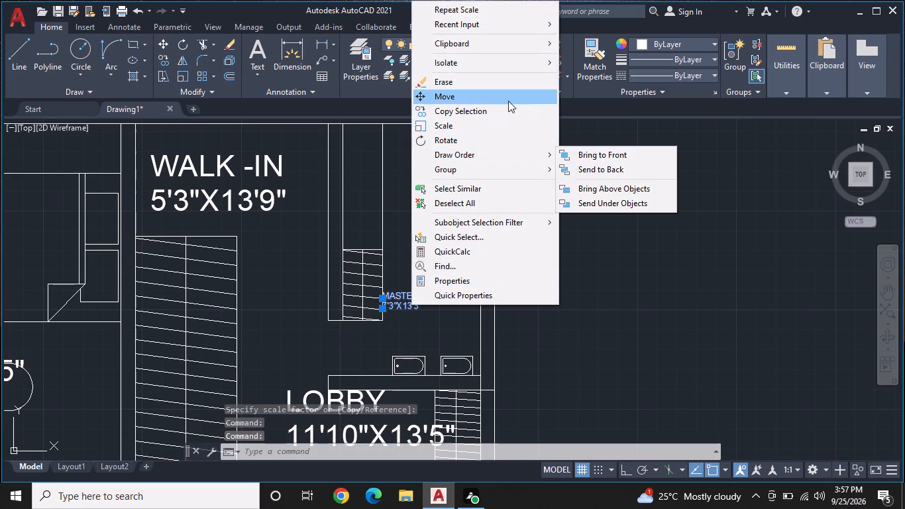
click(507, 101)
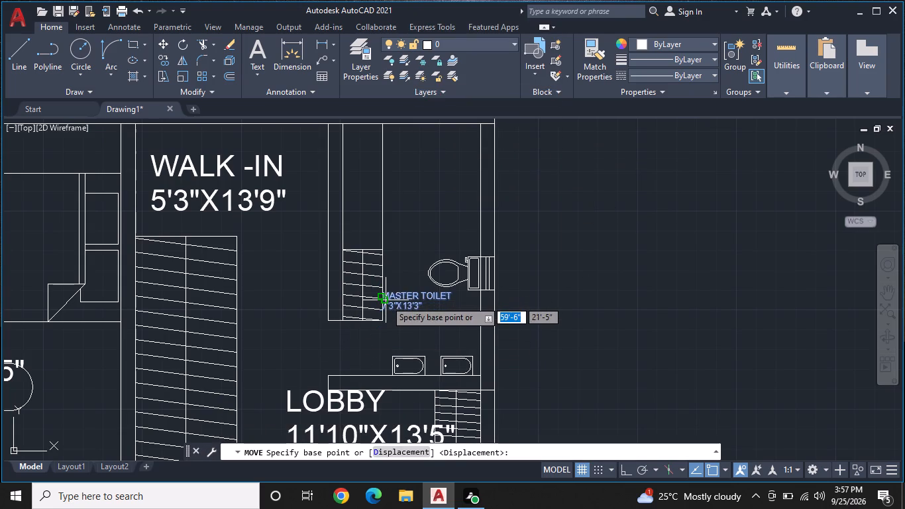
click(386, 300)
click(398, 319)
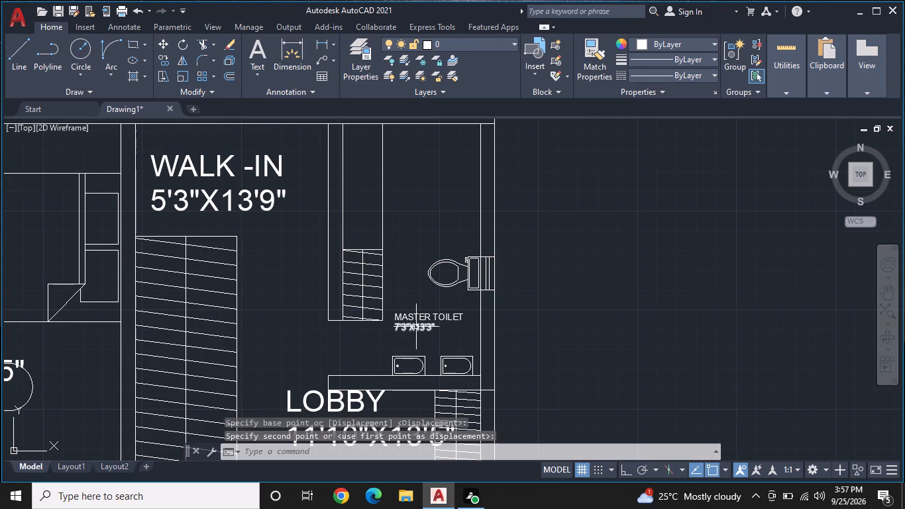
Scale up the MASTER TOILET label and its dimension text slightly from the label's lower-left corner.
click(417, 321)
click(417, 327)
right_click(417, 327)
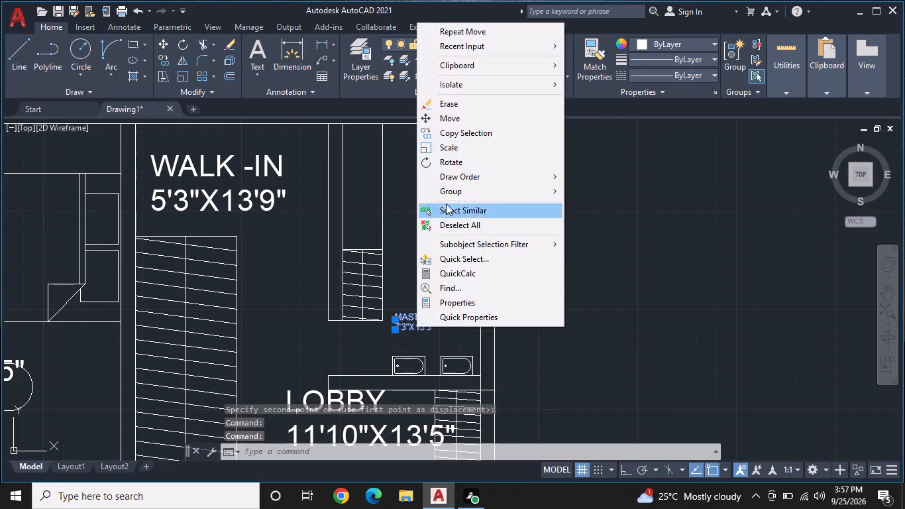
click(472, 151)
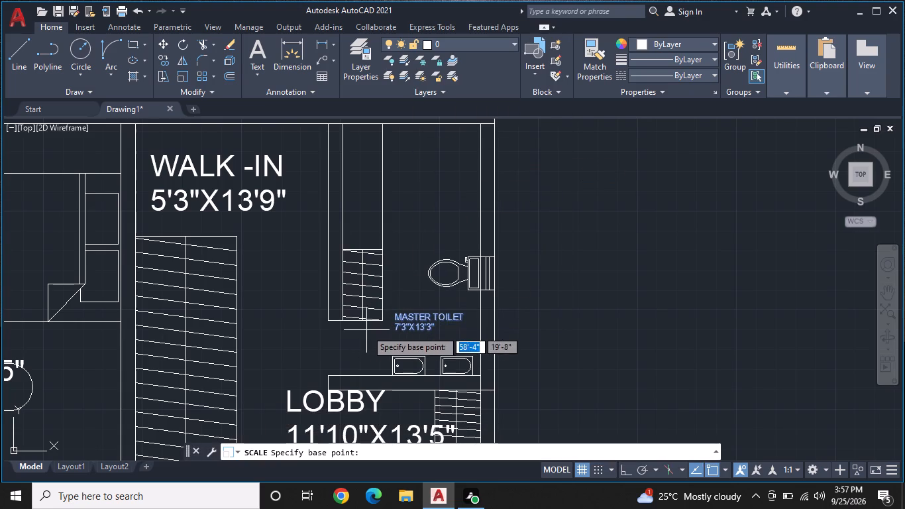
click(395, 317)
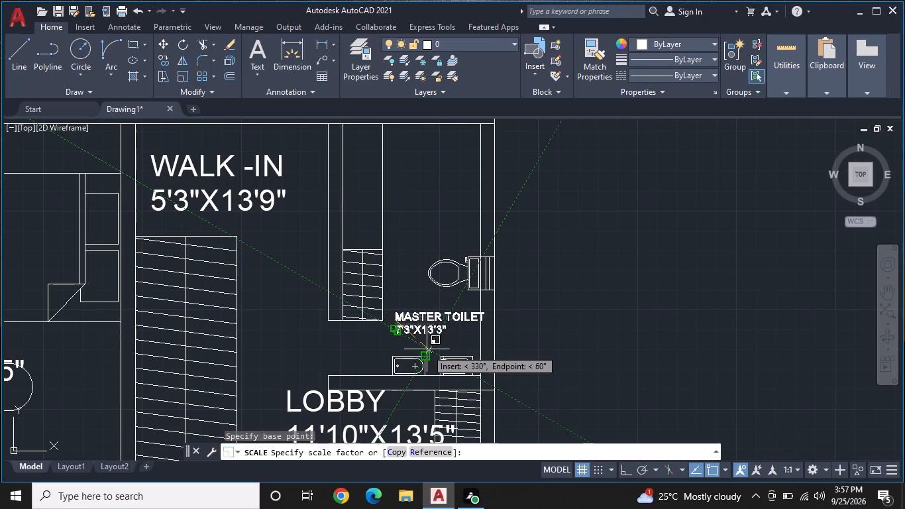
click(427, 349)
scroll(458, 354, up, 1)
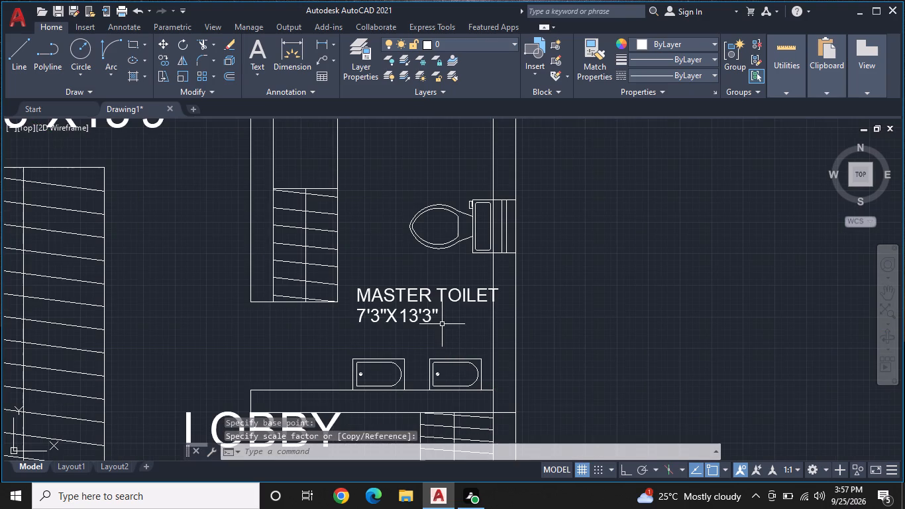
middle_drag(442, 322, 495, 278)
scroll(495, 289, down, 1)
middle_drag(466, 333, 529, 267)
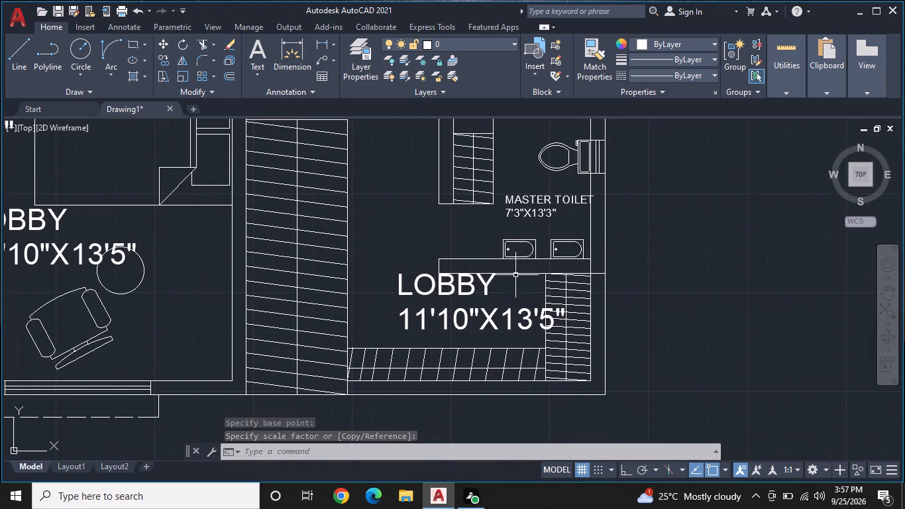
Replace the LOBBY text in the space below the master toilet's washbasins with WALK -IN AREA.
double_click(462, 286)
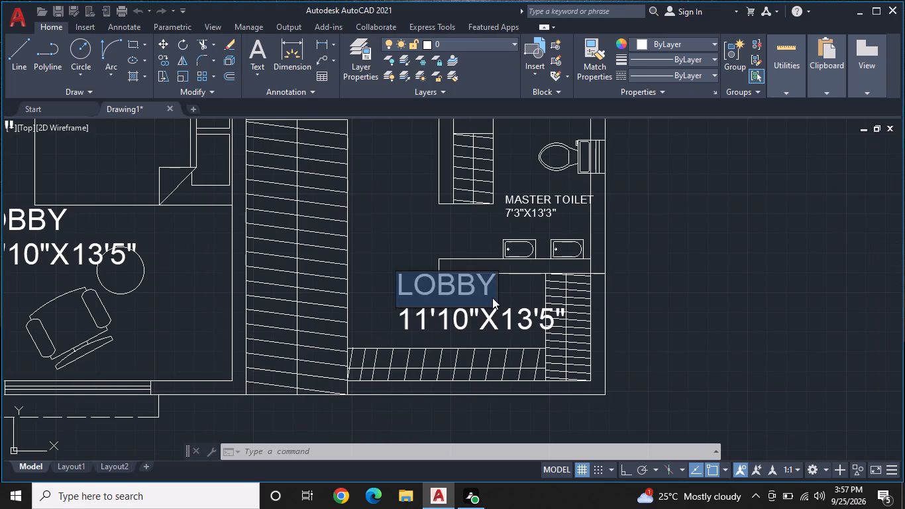
key(BackSpace)
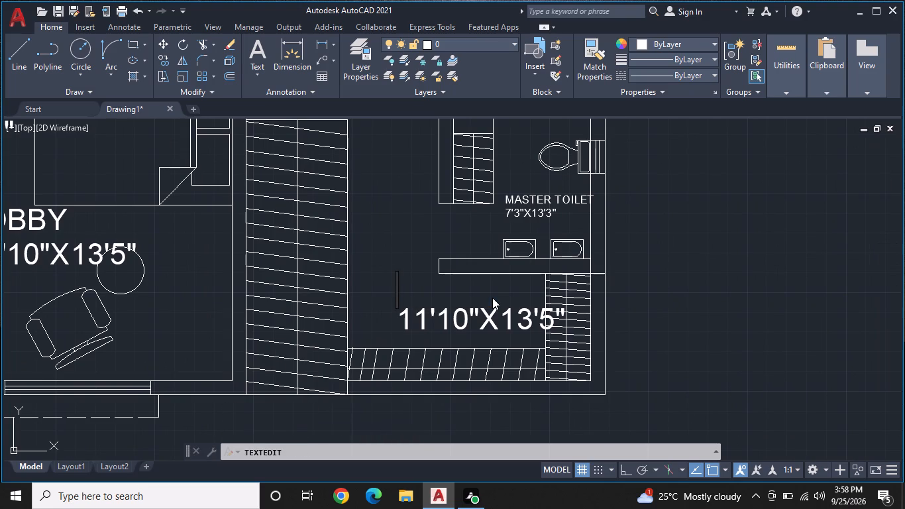
text(WALK -IN AREA)
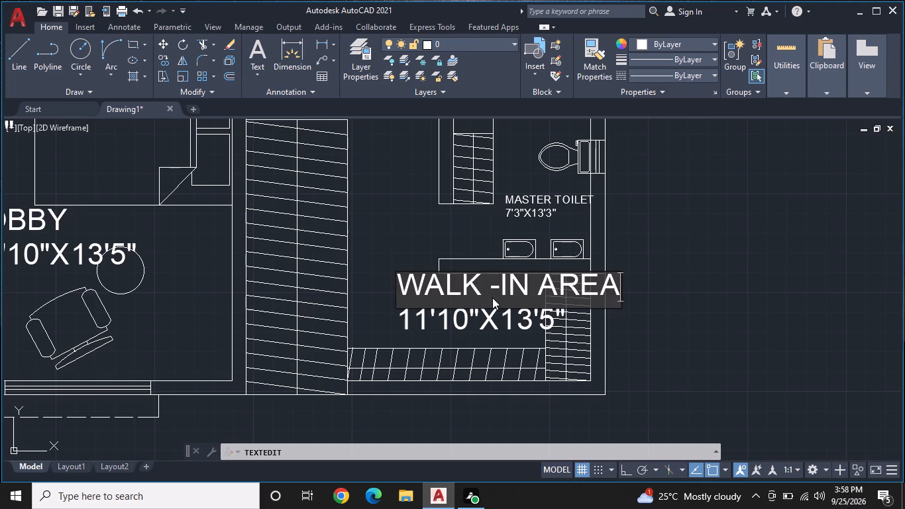
key(space)
Replace the dimension text under WALK -IN AREA with 12'10"X5'11" and end the text editing.
double_click(464, 316)
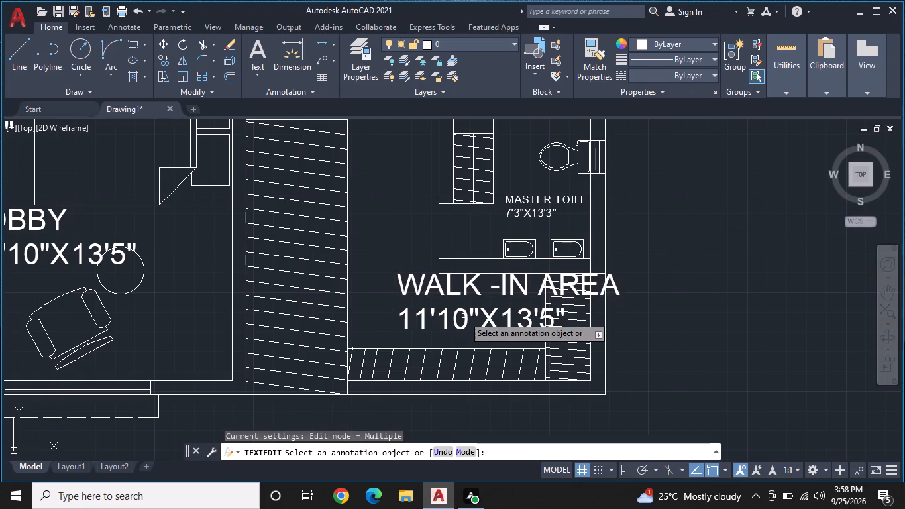
click(464, 316)
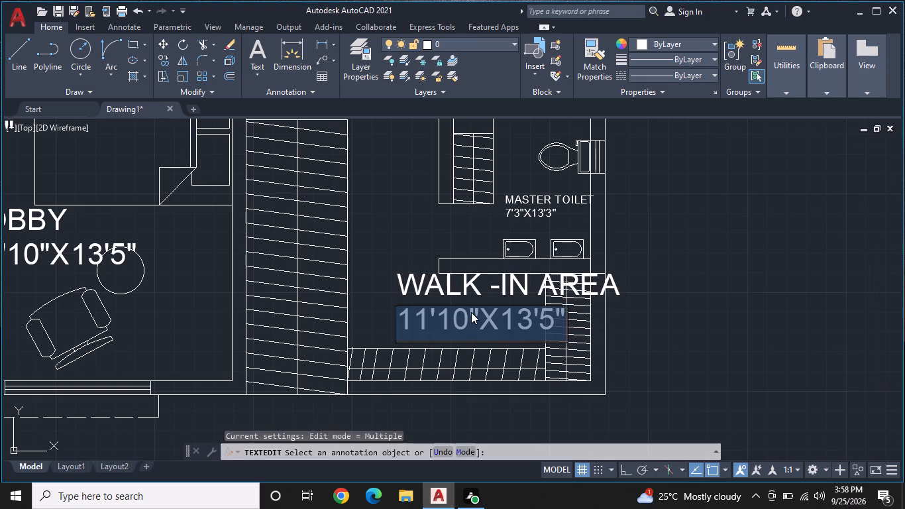
key(BackSpace)
text(12'1)
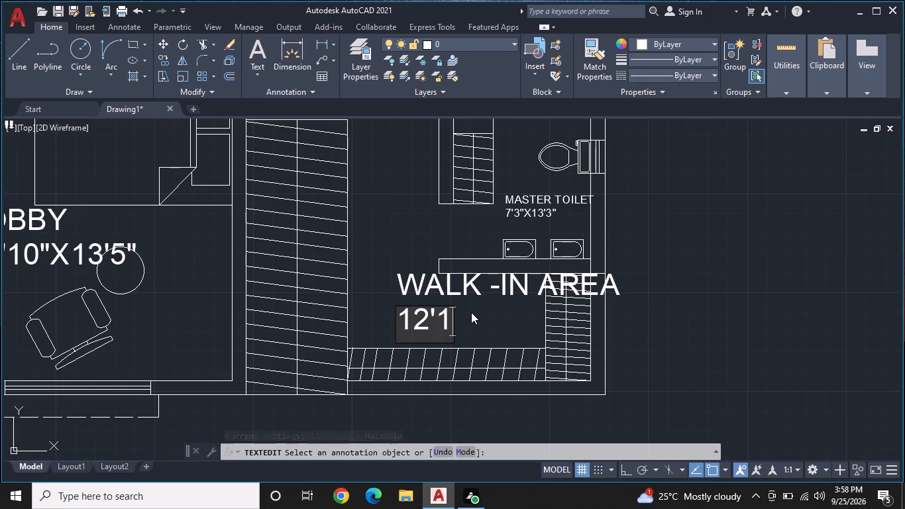
text(0")
key(x)
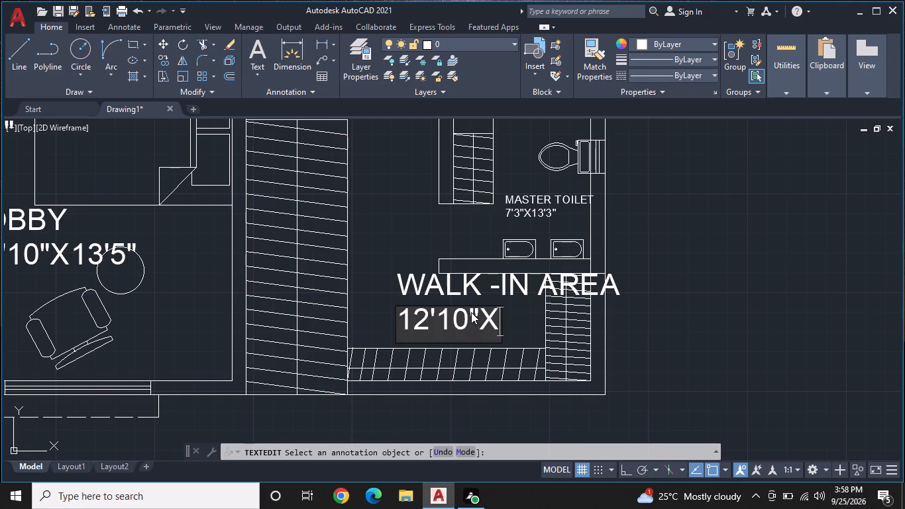
text(5'11")
key(Return)
key(Escape)
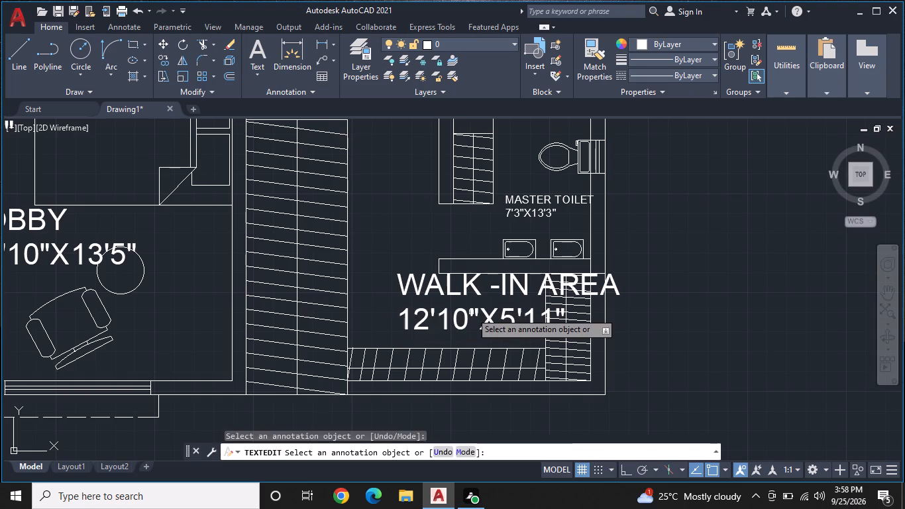
Scale down the WALK -IN AREA label and its dimension text together from the label's lower-left corner to fit between the wardrobes.
click(431, 282)
click(420, 326)
right_click(420, 326)
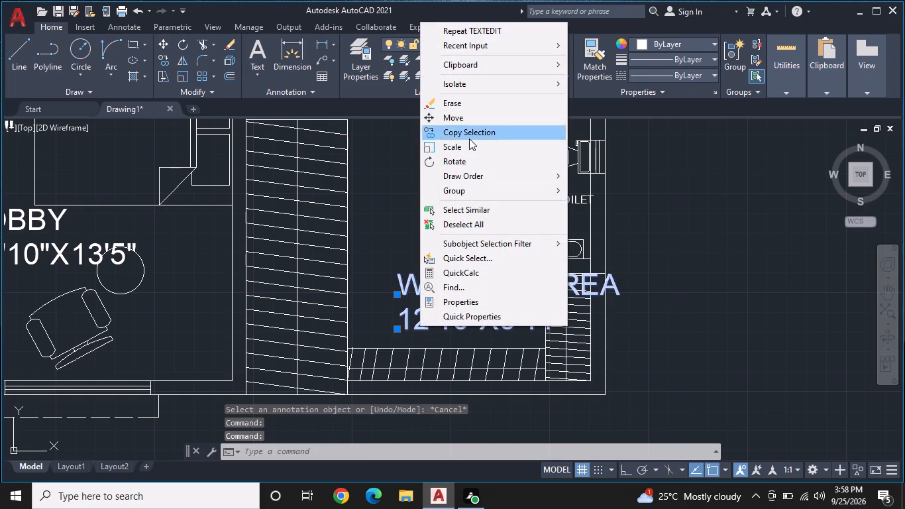
click(465, 151)
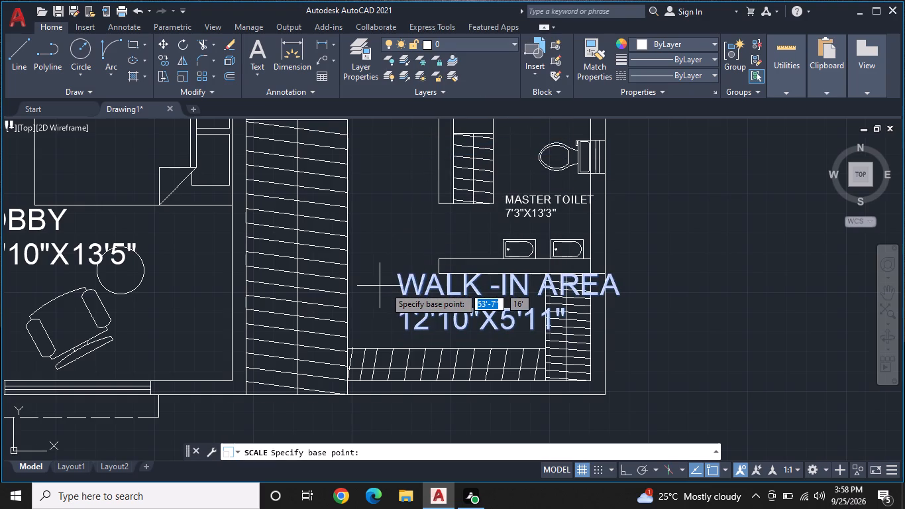
click(394, 296)
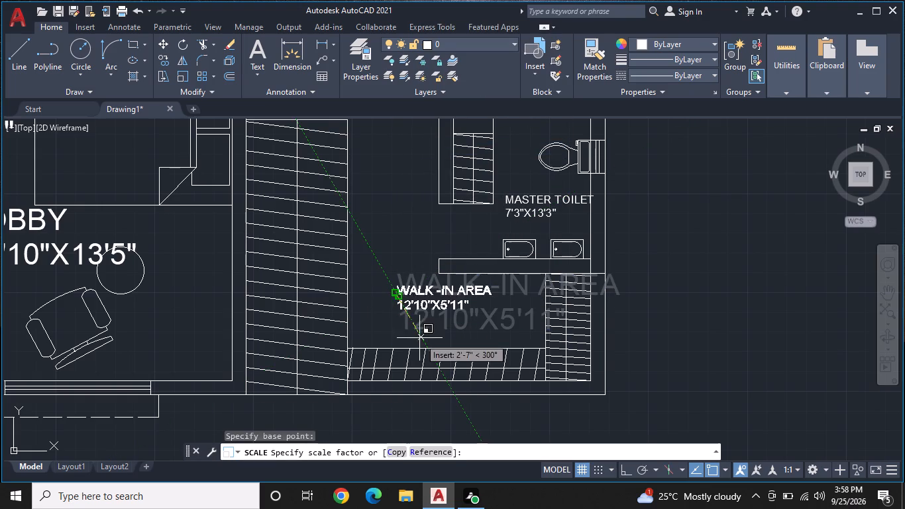
click(437, 358)
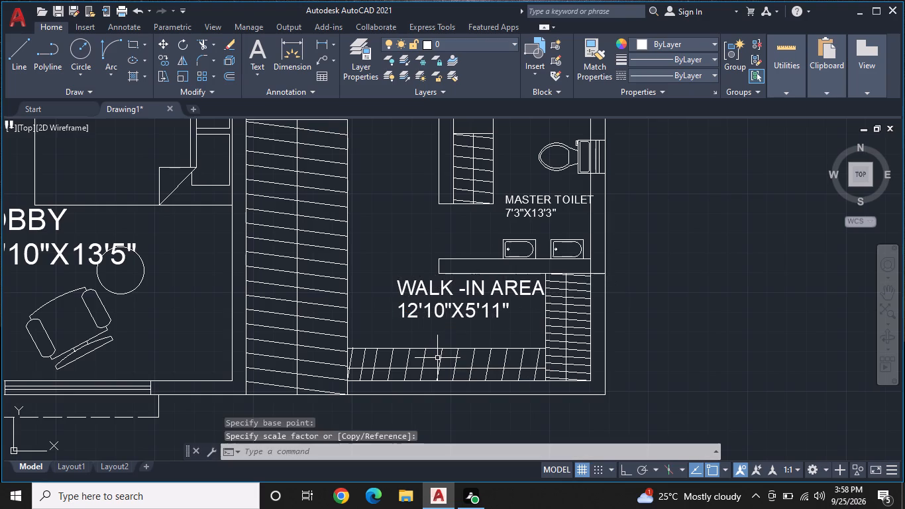
Replace the LOBBY text below the bed in the room beside the walk-in with MASTER BEDROOM.
middle_drag(485, 323, 549, 409)
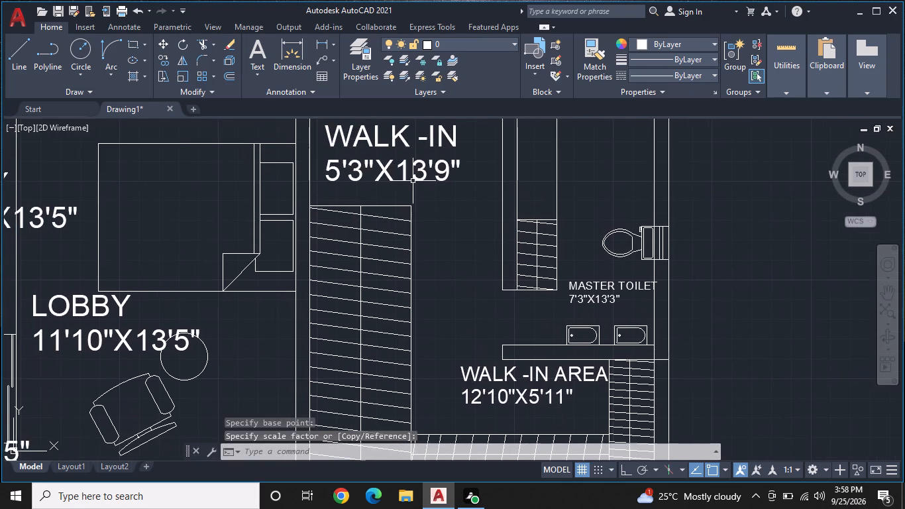
middle_drag(413, 180, 470, 245)
middle_drag(470, 245, 482, 243)
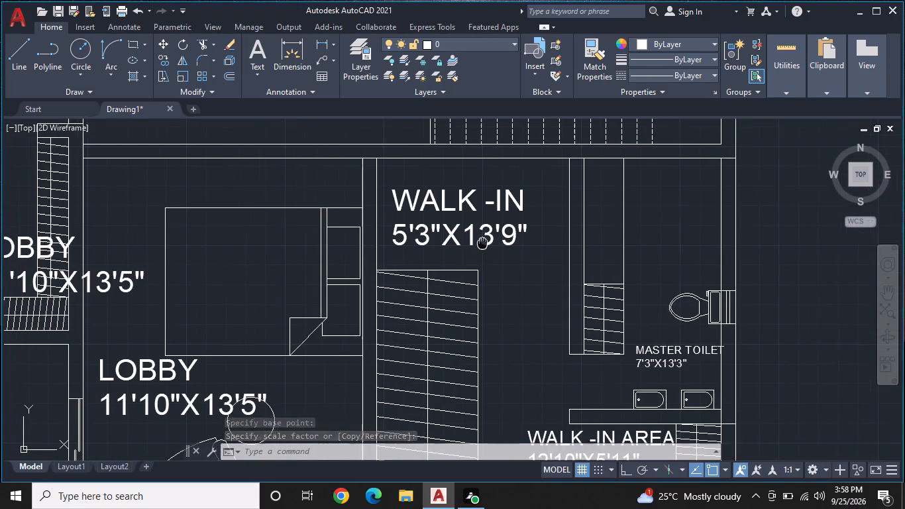
scroll(482, 243, down, 1)
middle_drag(487, 300, 488, 300)
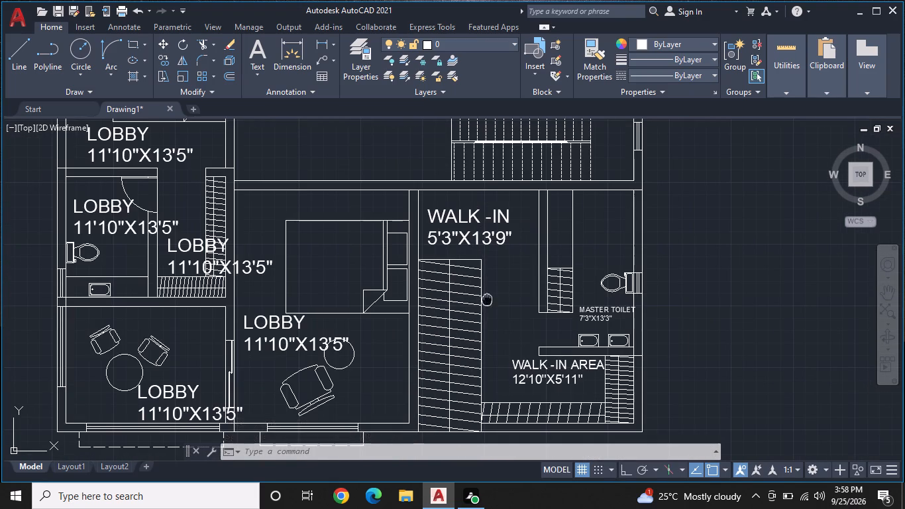
middle_drag(488, 300, 608, 269)
scroll(606, 270, up, 1)
middle_drag(428, 307, 638, 272)
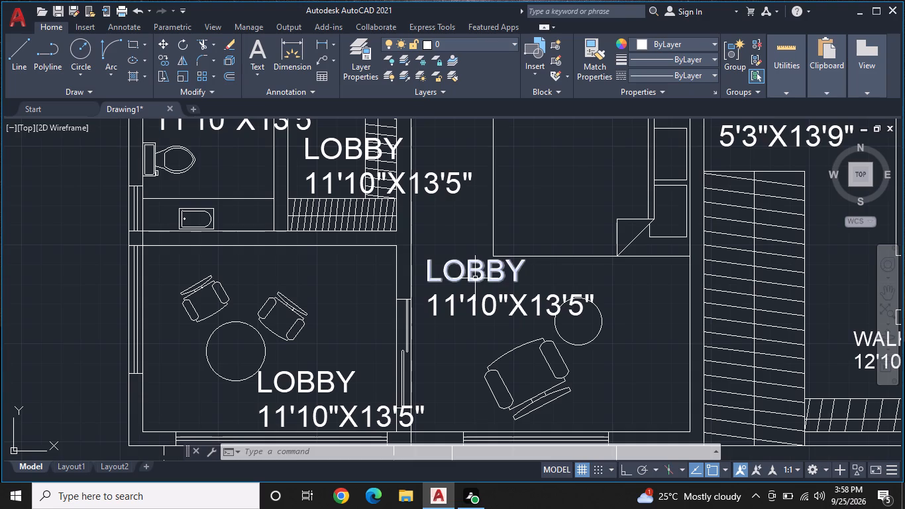
click(475, 277)
double_click(487, 278)
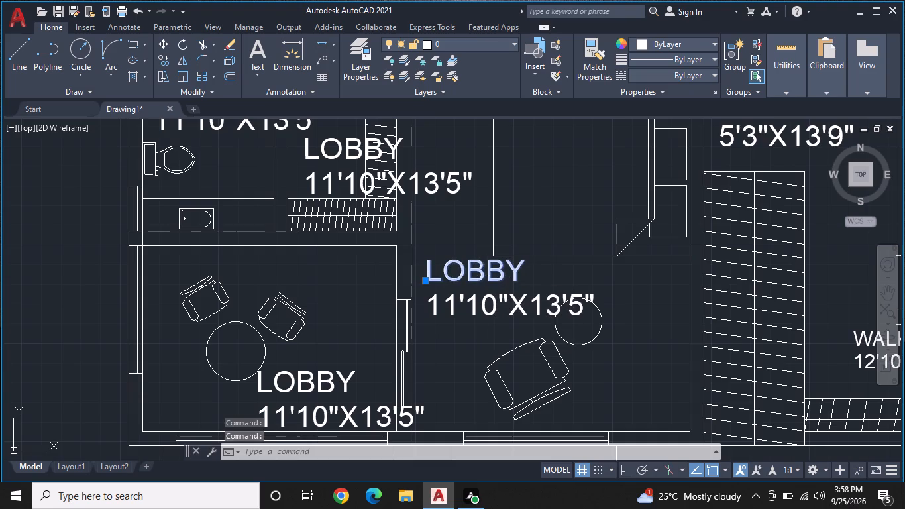
key(BackSpace)
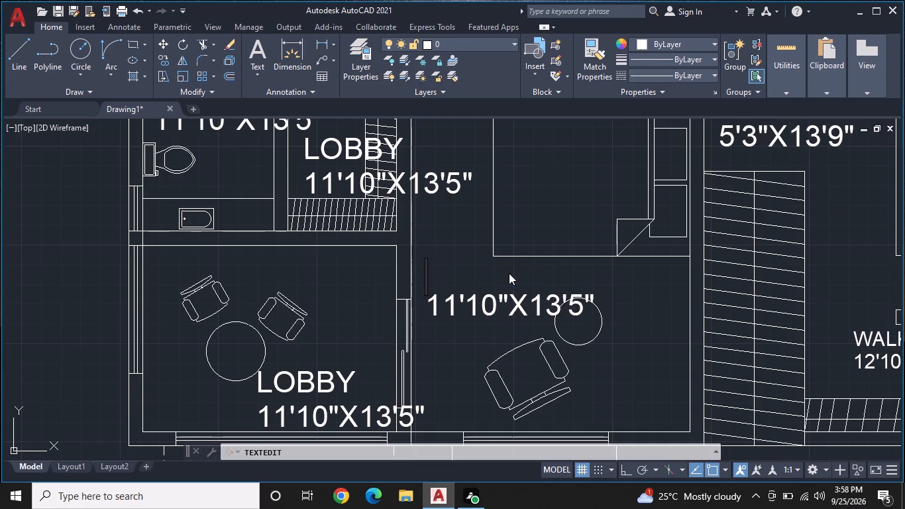
text(MASTER BEDROOM)
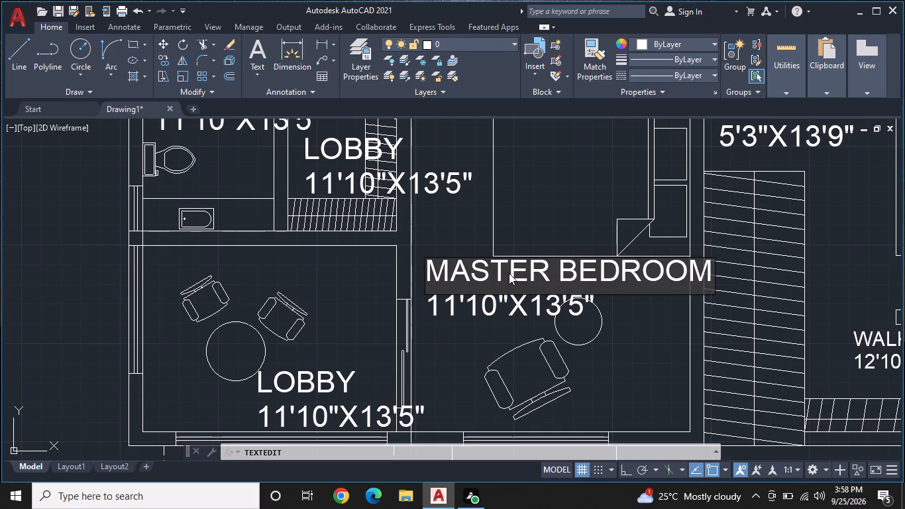
key(space)
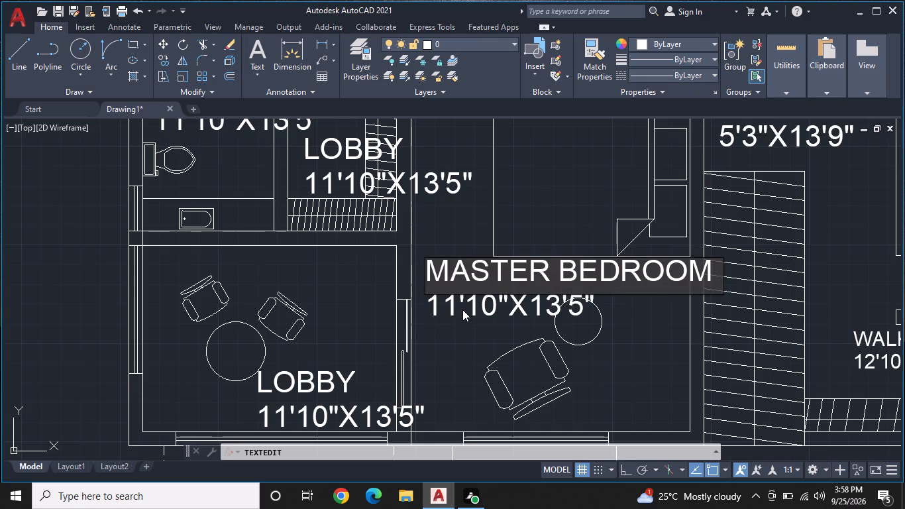
Replace the dimension text under MASTER BEDROOM with 5'3"X19'8" and end the text editing.
double_click(452, 310)
double_click(452, 310)
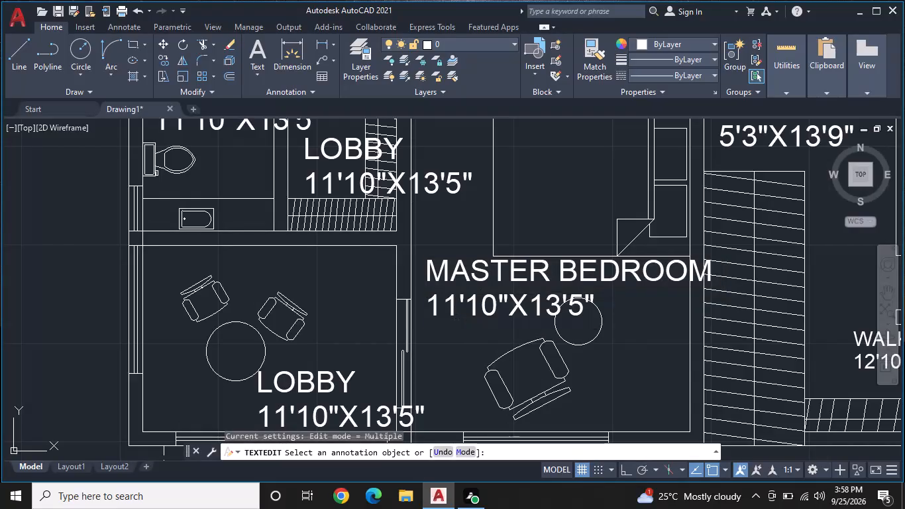
click(591, 312)
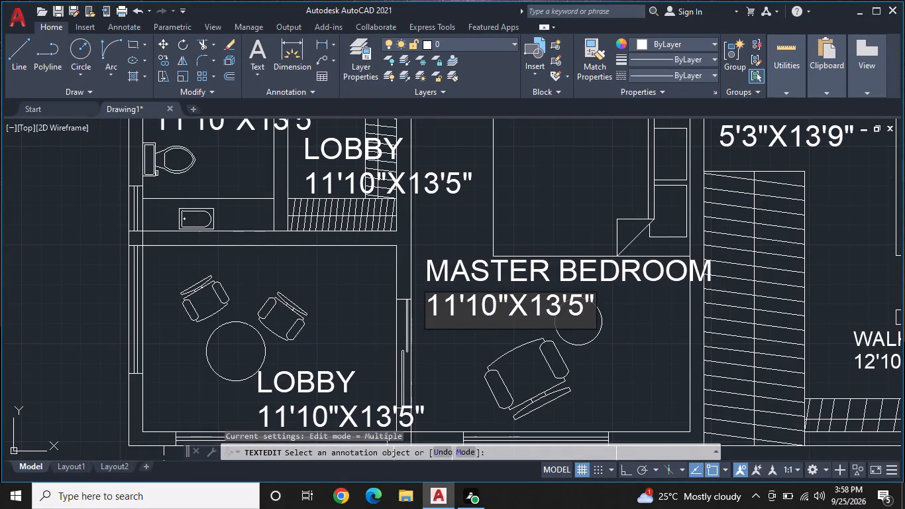
key(BackSpace)
key(BackSpace)
key(BackSpace)
key(BackSpace)
key(BackSpace)
key(BackSpace)
key(BackSpace)
key(BackSpace)
key(BackSpace)
key(BackSpace)
key(BackSpace)
key(BackSpace)
key(BackSpace)
key(BackSpace)
key(BackSpace)
key(BackSpace)
key(BackSpace)
key(BackSpace)
key(BackSpace)
key(BackSpace)
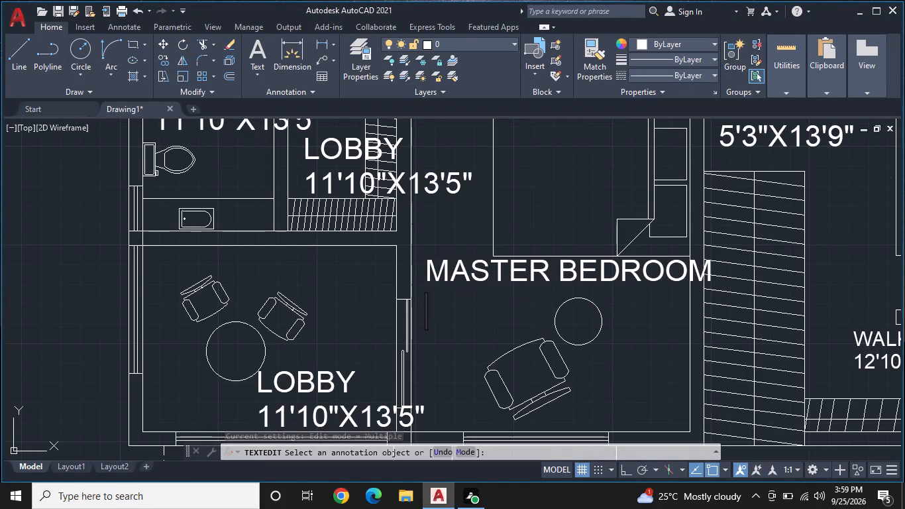
text(5')
text(3")
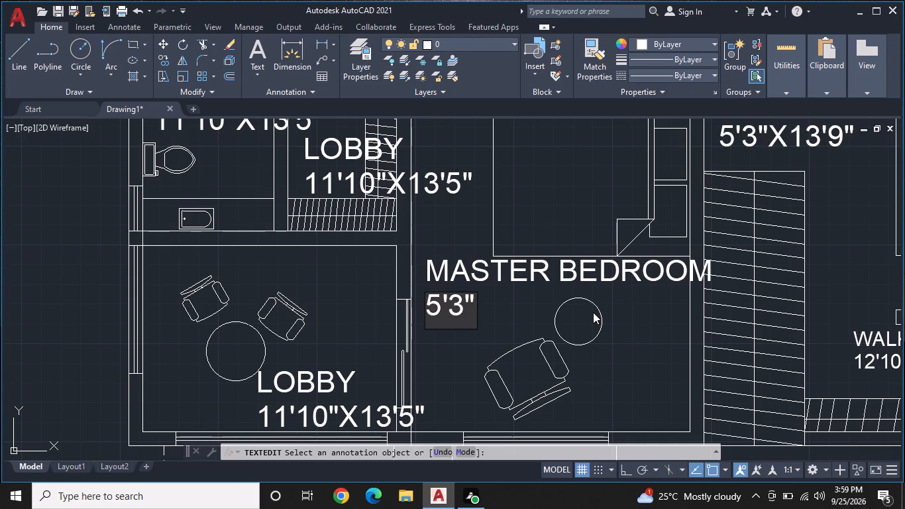
key(x)
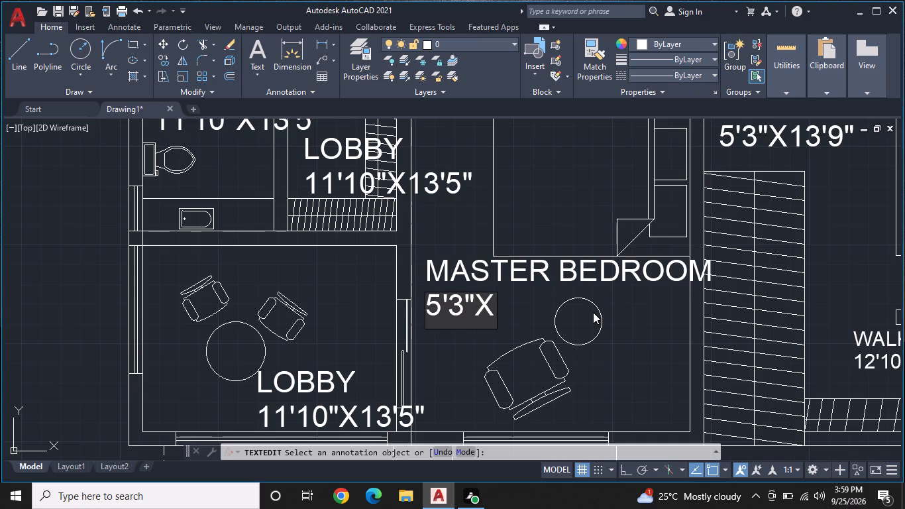
text(19'8")
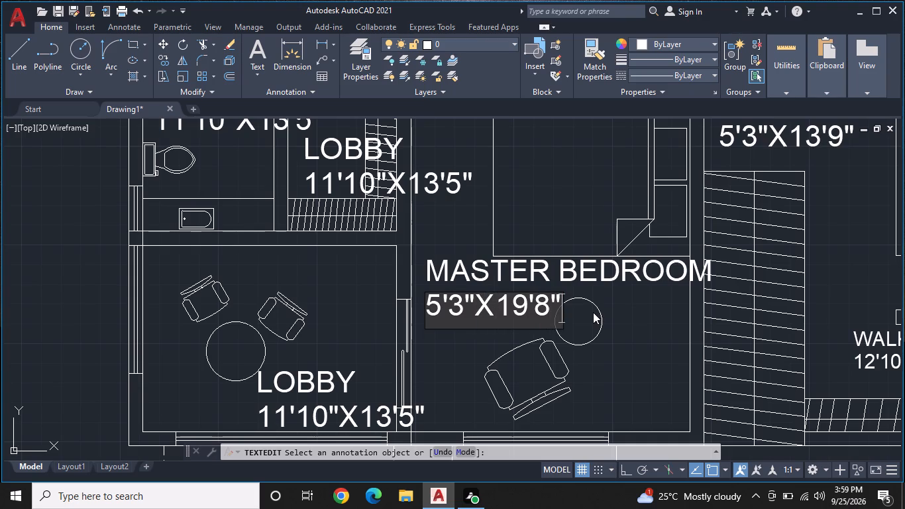
key(Return)
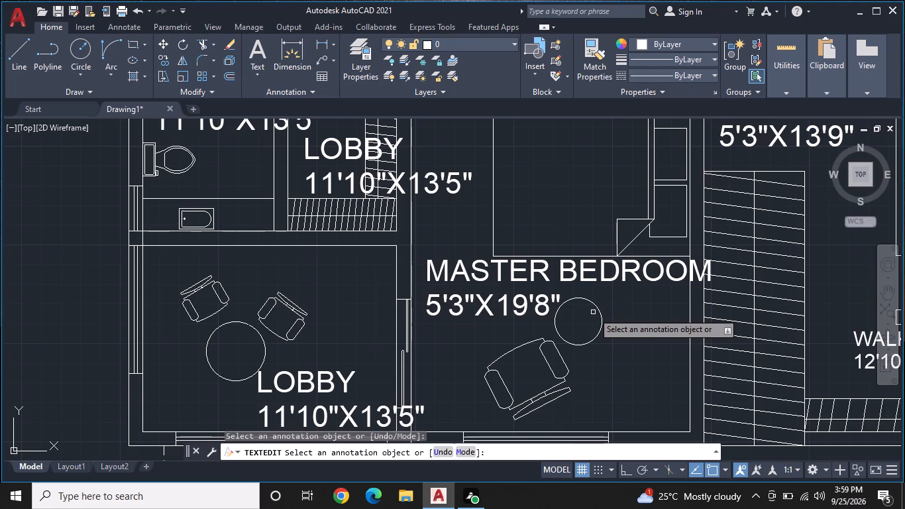
key(Escape)
Scale down the MASTER BEDROOM label and its dimension text together from the label's lower-left corner to fit the room.
click(533, 280)
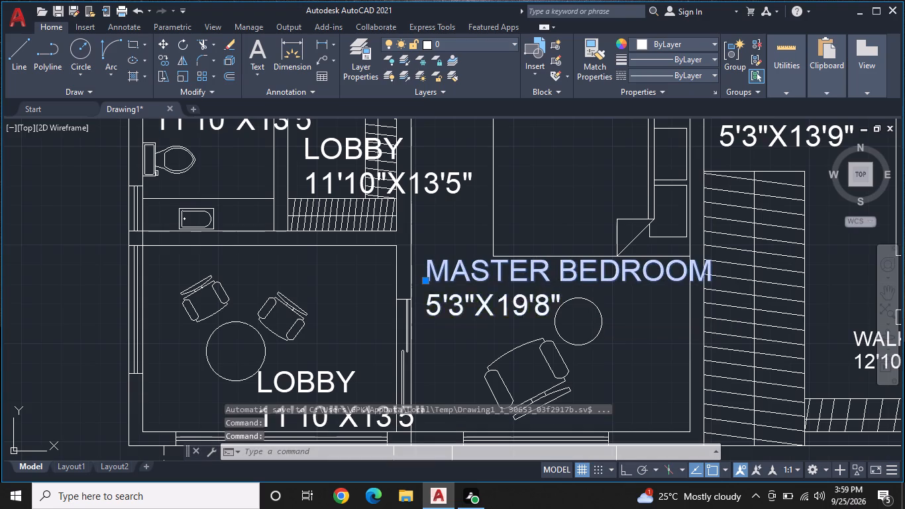
click(523, 298)
right_click(523, 298)
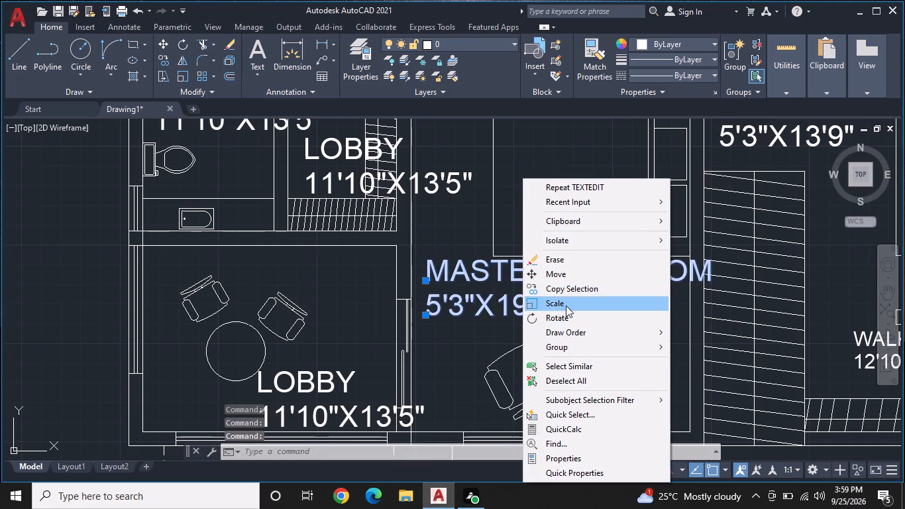
click(566, 306)
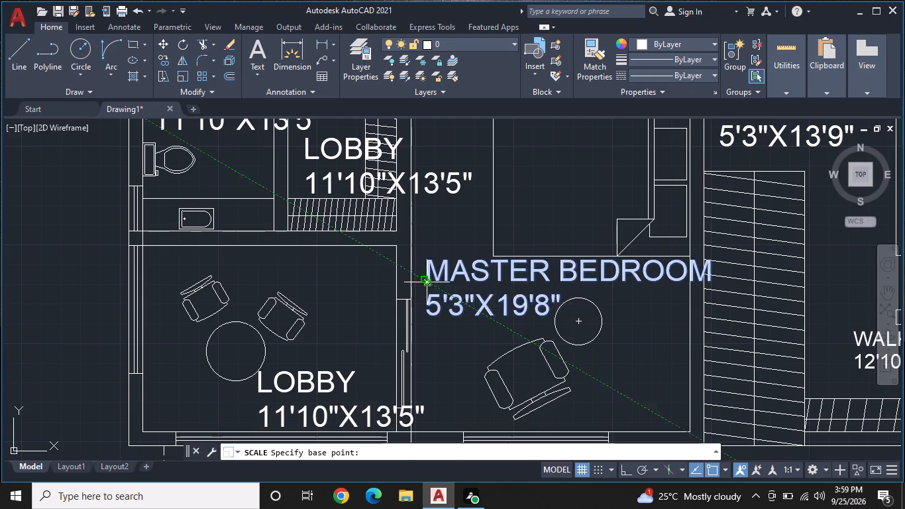
click(427, 280)
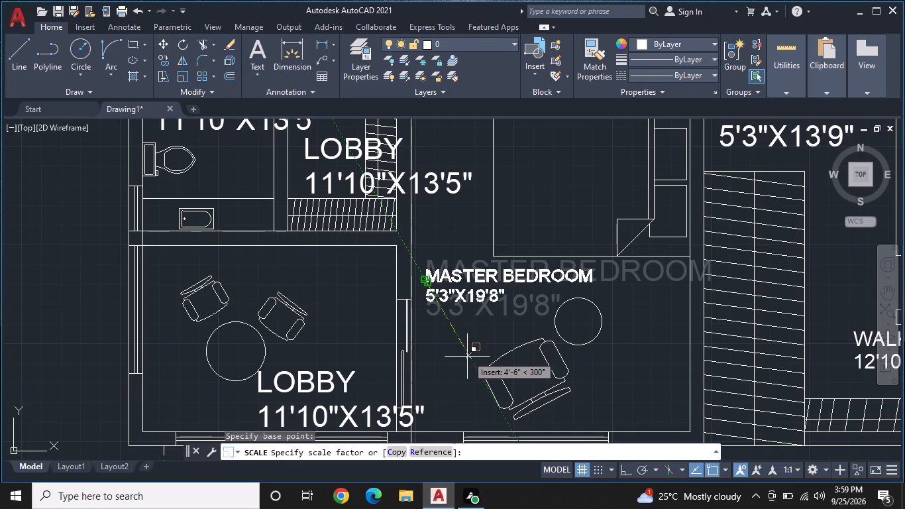
click(470, 363)
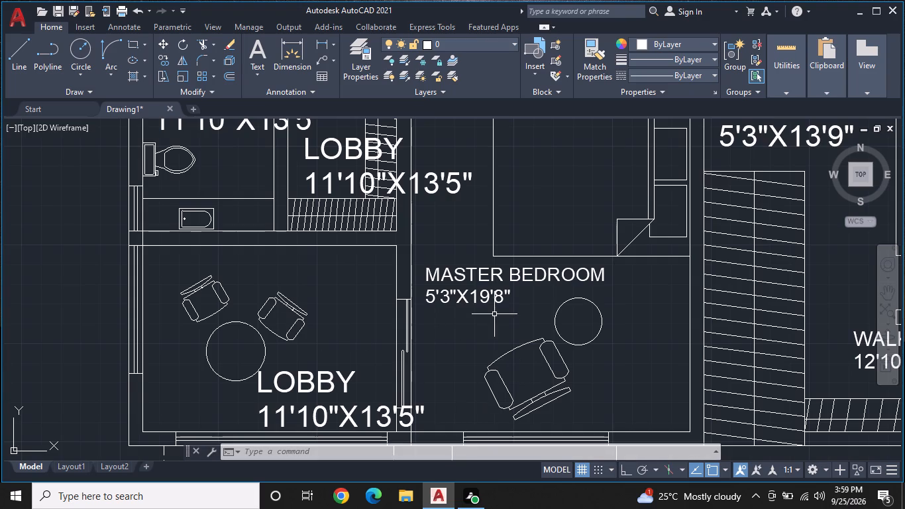
Replace the LOBBY text in the room with two chairs and a round table with SIT OUT.
middle_drag(462, 347, 502, 292)
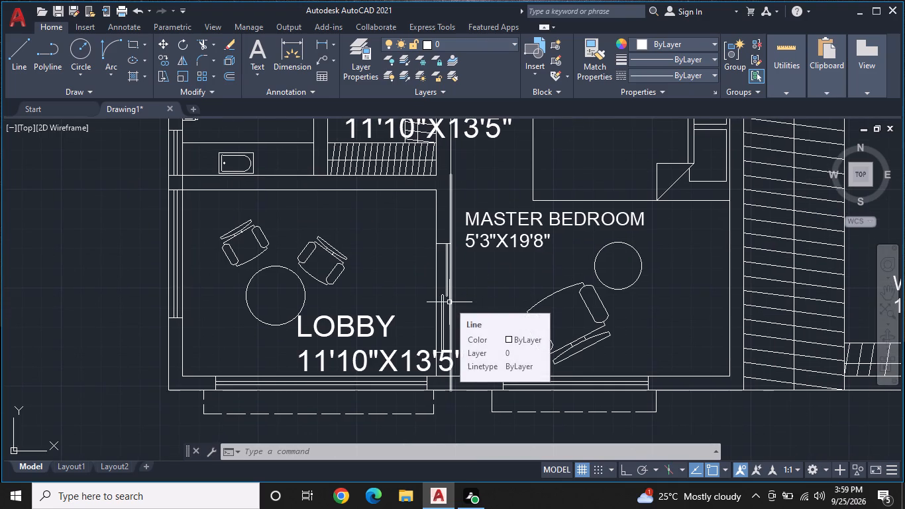
click(374, 329)
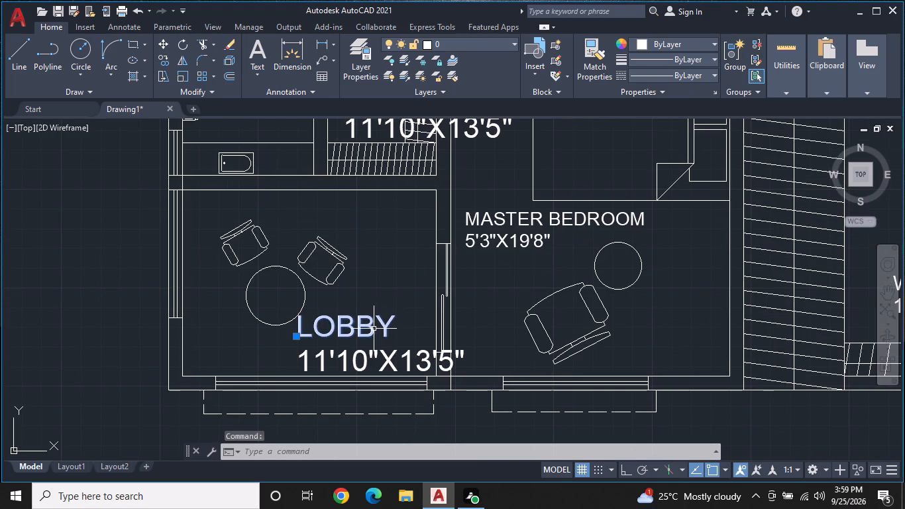
click(374, 329)
double_click(369, 331)
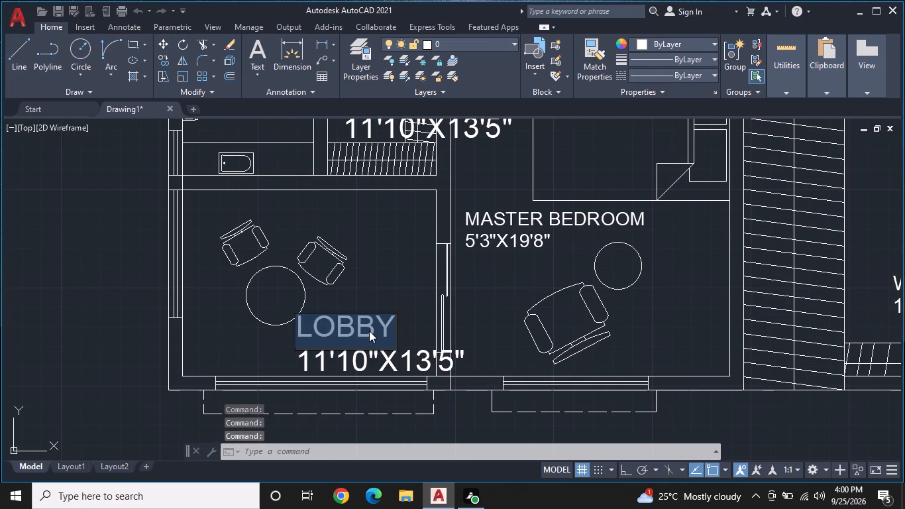
key(BackSpace)
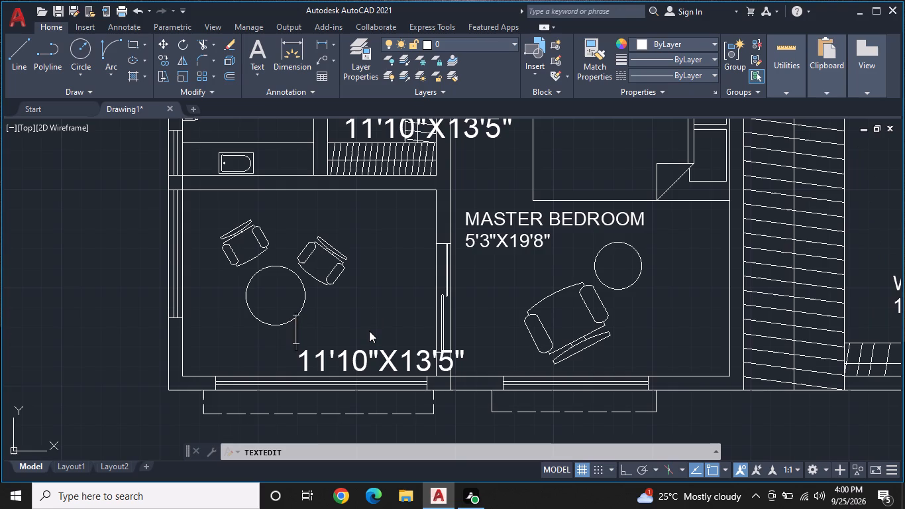
key(s)
text(IT)
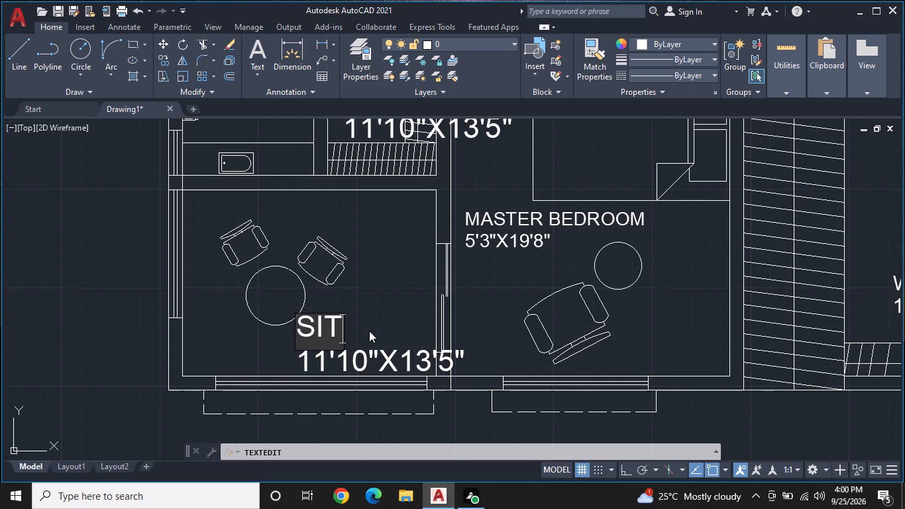
key(space)
text(OUT)
key(space)
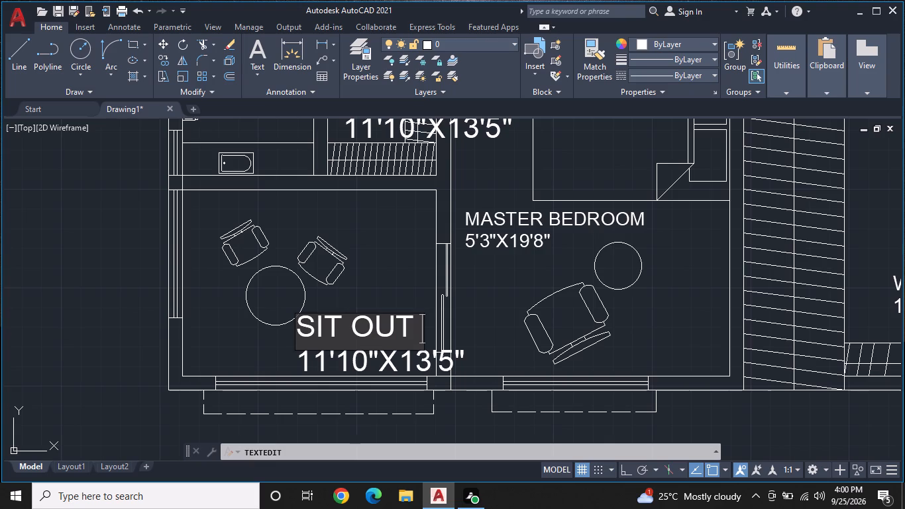
Replace the dimension text under SIT OUT with 13'5"X9'10" and end the text editing.
double_click(391, 361)
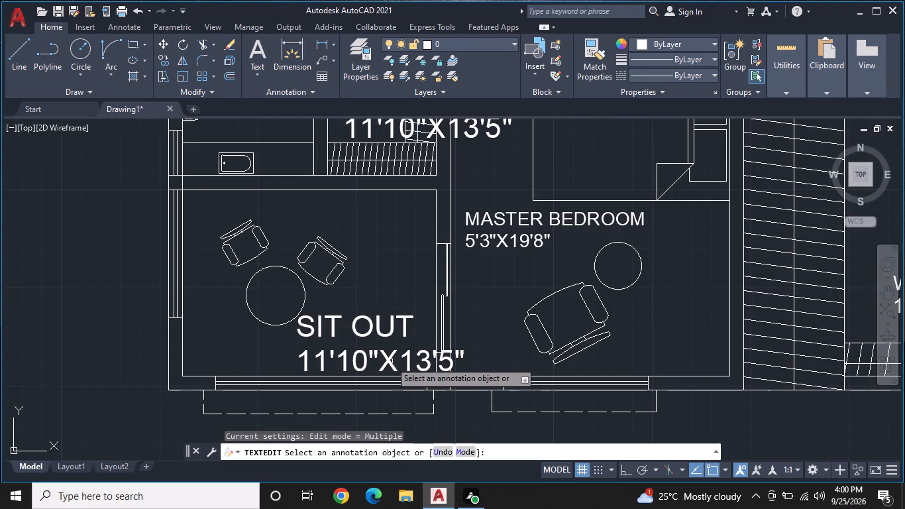
double_click(388, 362)
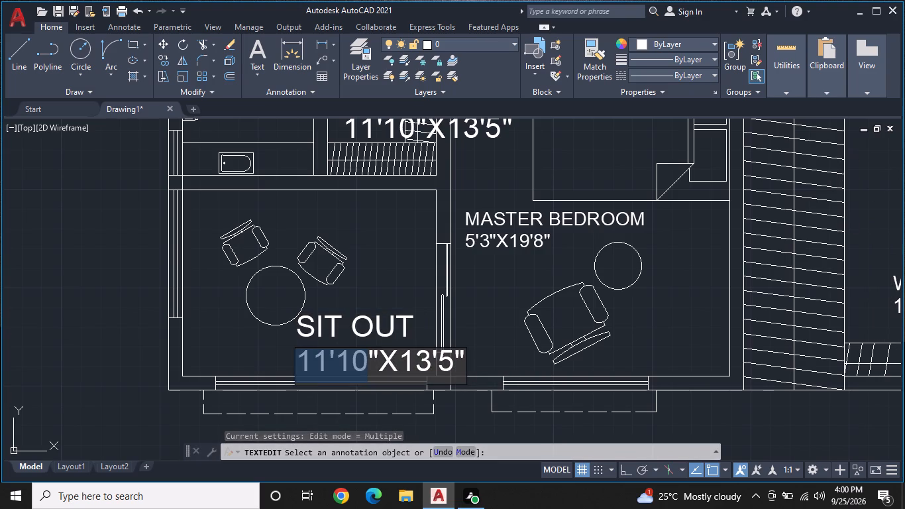
click(462, 369)
key(BackSpace)
key(BackSpace)
key(BackSpace)
key(BackSpace)
key(BackSpace)
key(BackSpace)
key(BackSpace)
key(BackSpace)
key(BackSpace)
key(BackSpace)
key(BackSpace)
key(BackSpace)
key(BackSpace)
key(BackSpace)
key(BackSpace)
key(BackSpace)
key(BackSpace)
key(BackSpace)
key(BackSpace)
key(BackSpace)
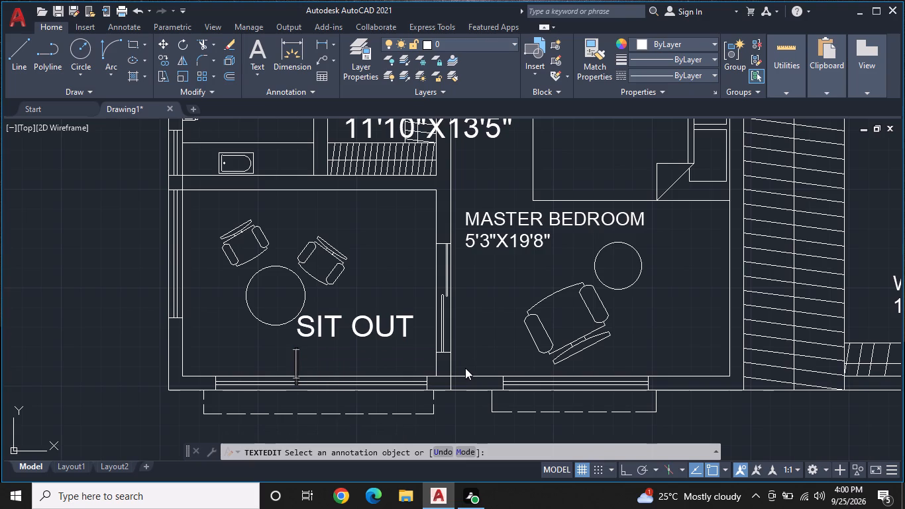
text(13')
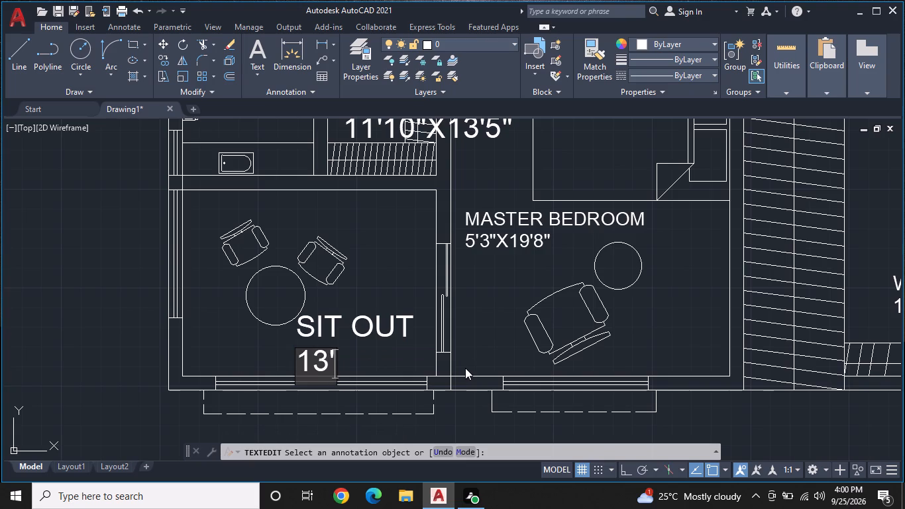
text(5")
key(x)
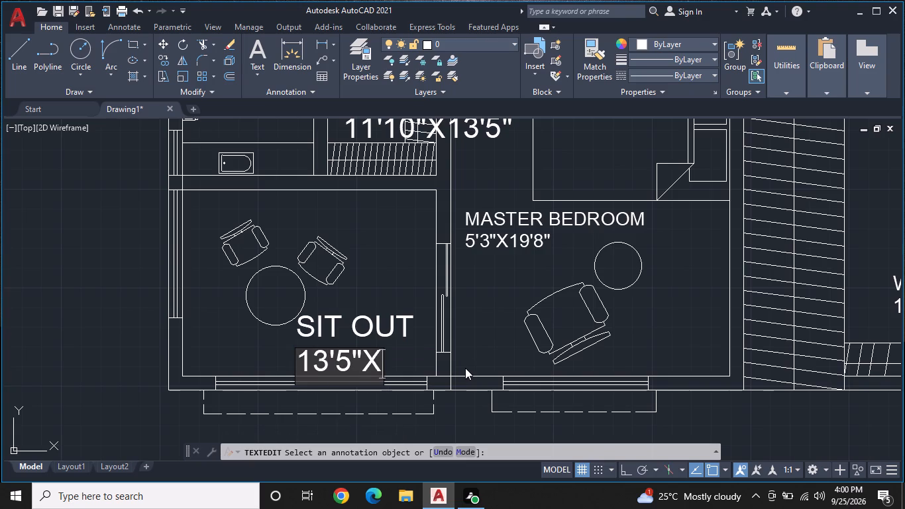
text(9'10")
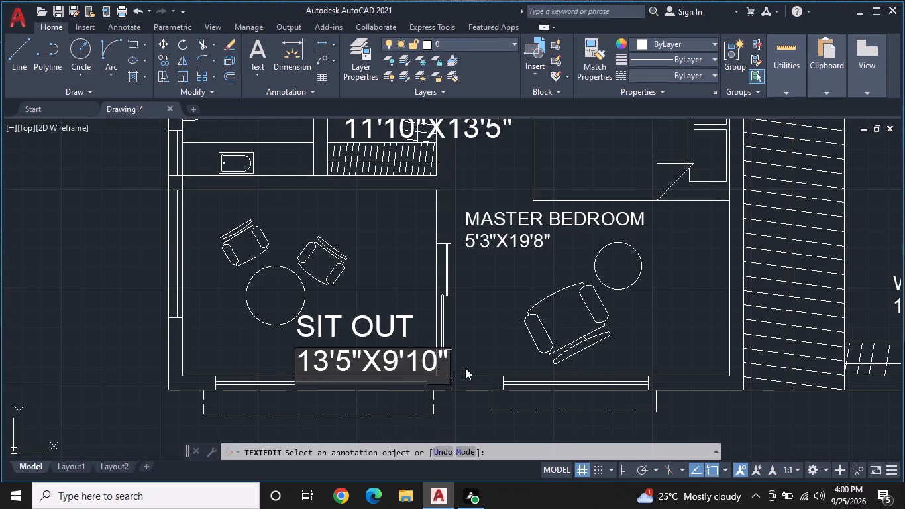
key(Return)
key(Escape)
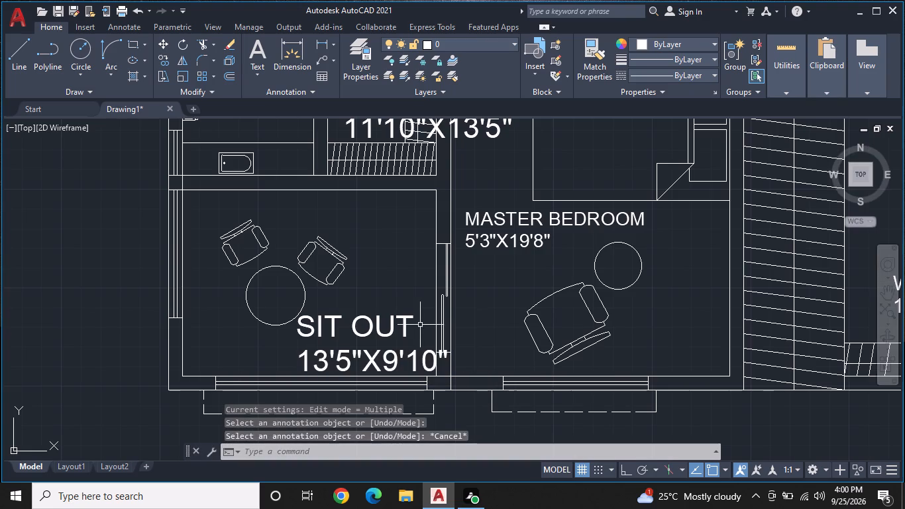
Scale down the SIT OUT label and its dimension text together from the label's lower-left corner to fit the room.
click(405, 333)
click(378, 366)
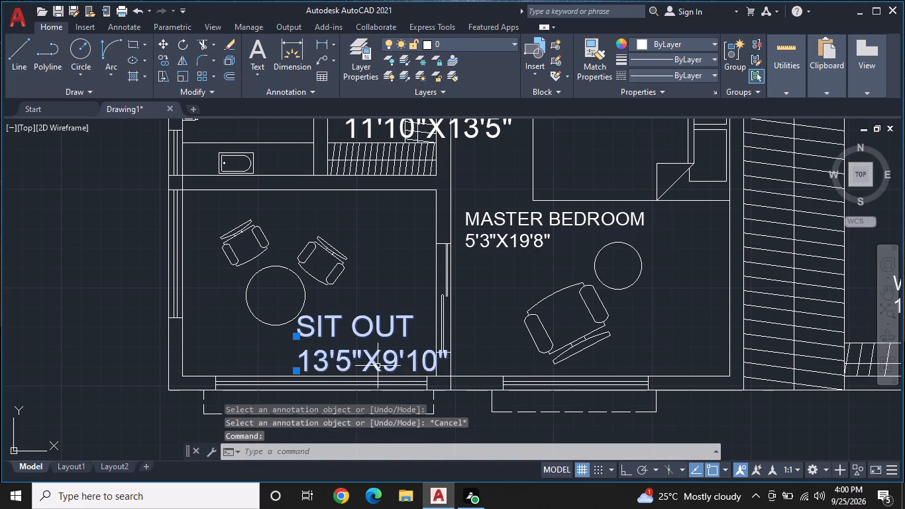
right_click(378, 366)
click(432, 191)
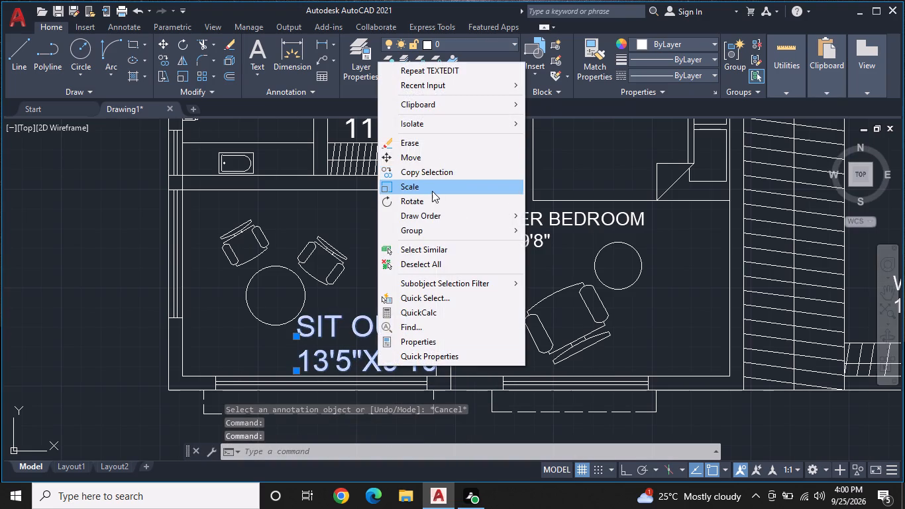
click(293, 339)
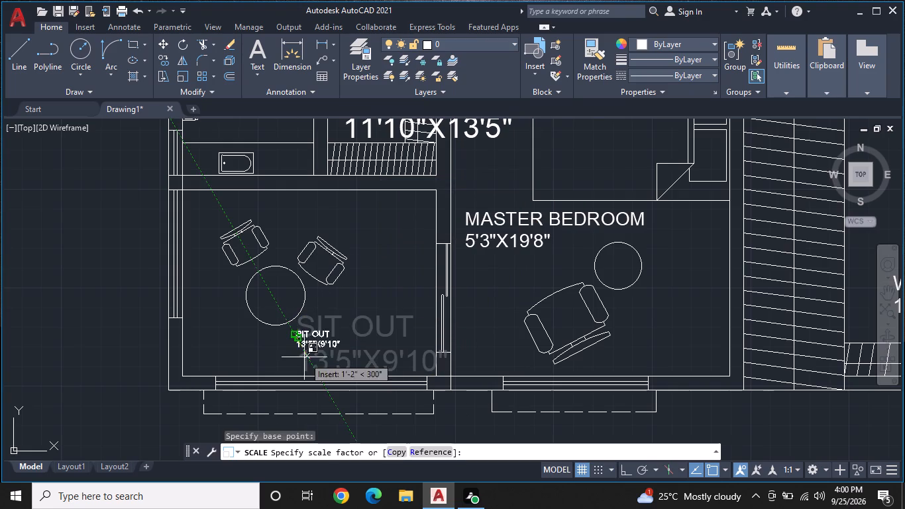
click(341, 382)
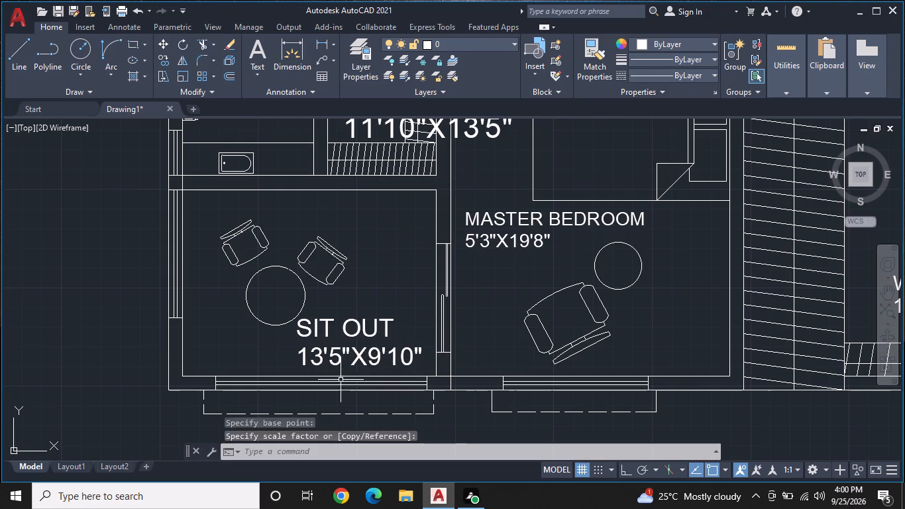
Replace the LOBBY text above the WC in the bathroom north of the sit-out with TOILET.
middle_drag(324, 275, 407, 332)
middle_drag(381, 278, 437, 374)
scroll(434, 337, down, 1)
scroll(423, 247, up, 1)
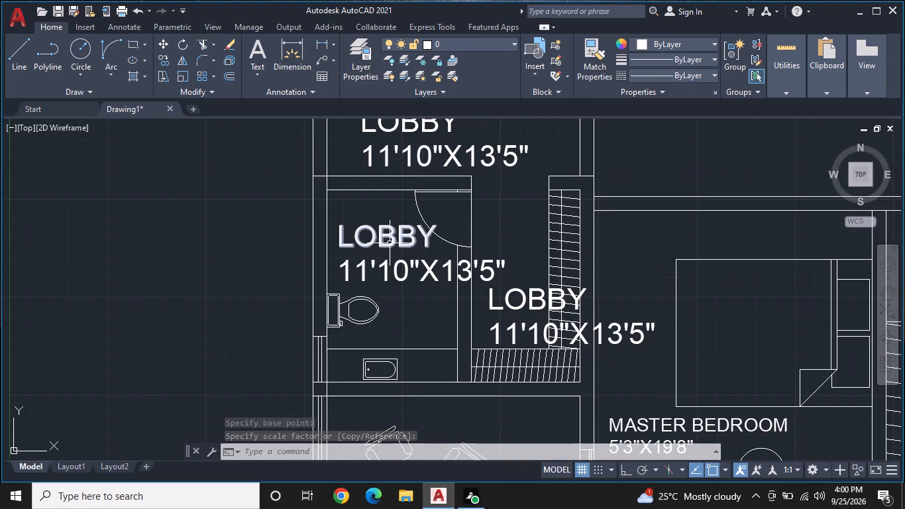
double_click(390, 243)
key(BackSpace)
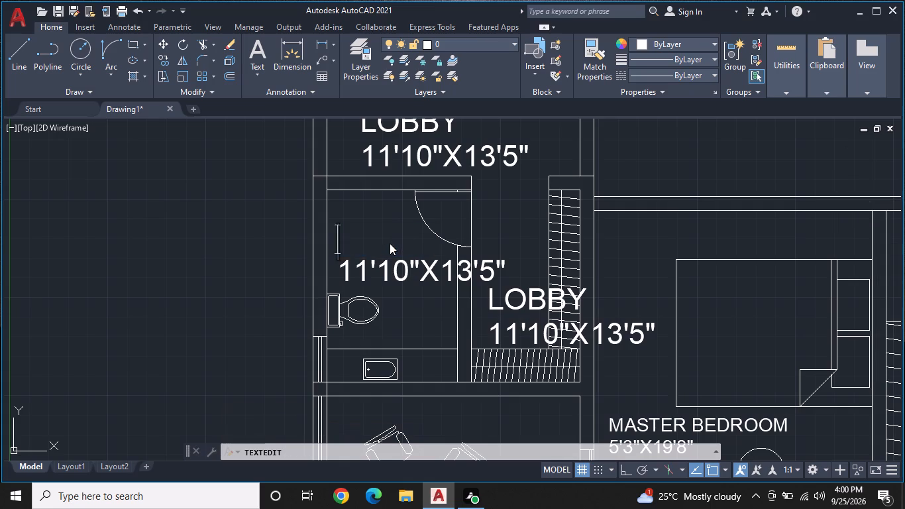
text(TOILER)
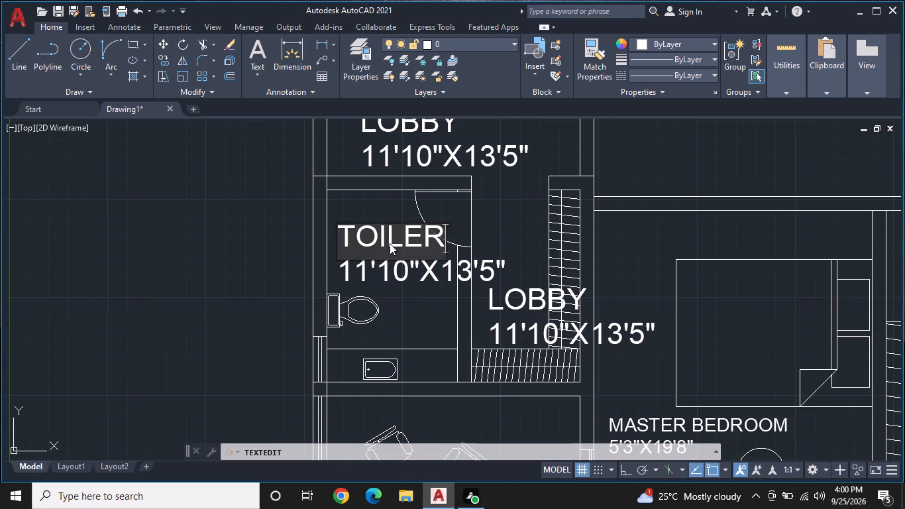
key(BackSpace)
text(T)
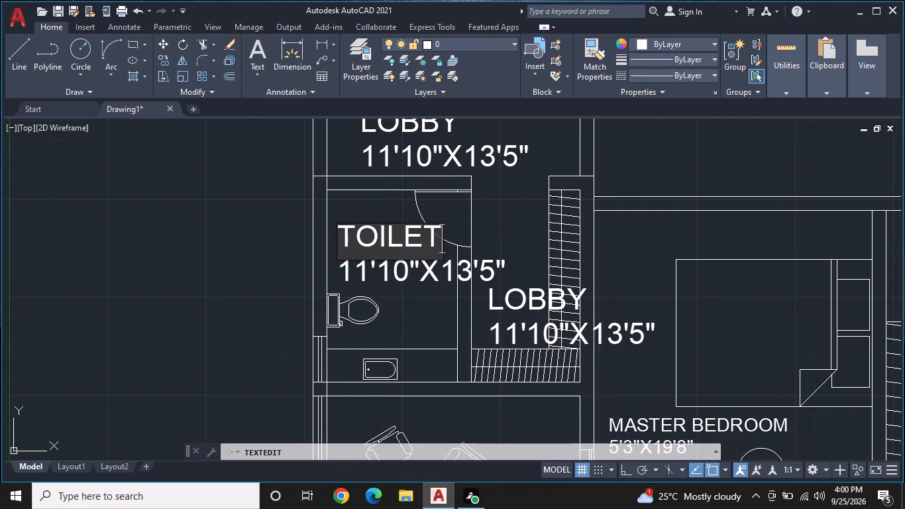
key(space)
Replace the dimension text under TOILET with 6'11"X10'2" and end the text editing.
double_click(384, 271)
double_click(386, 266)
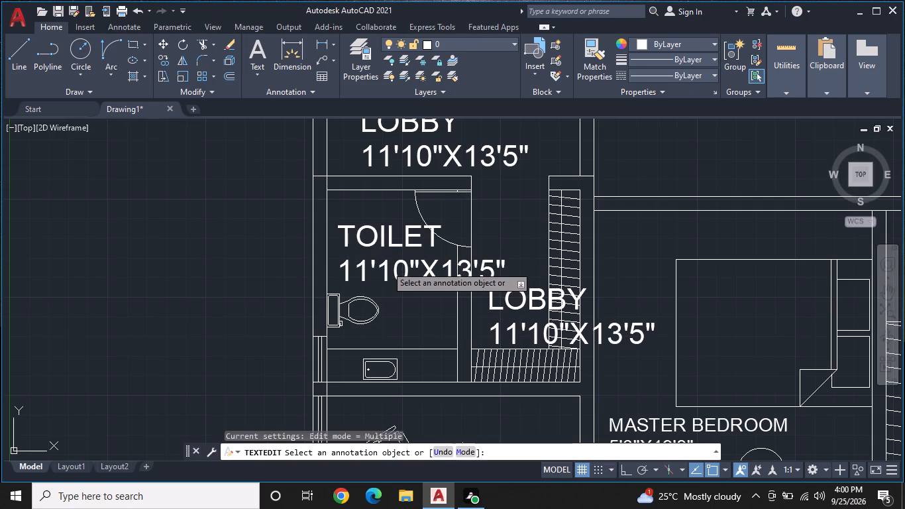
click(505, 275)
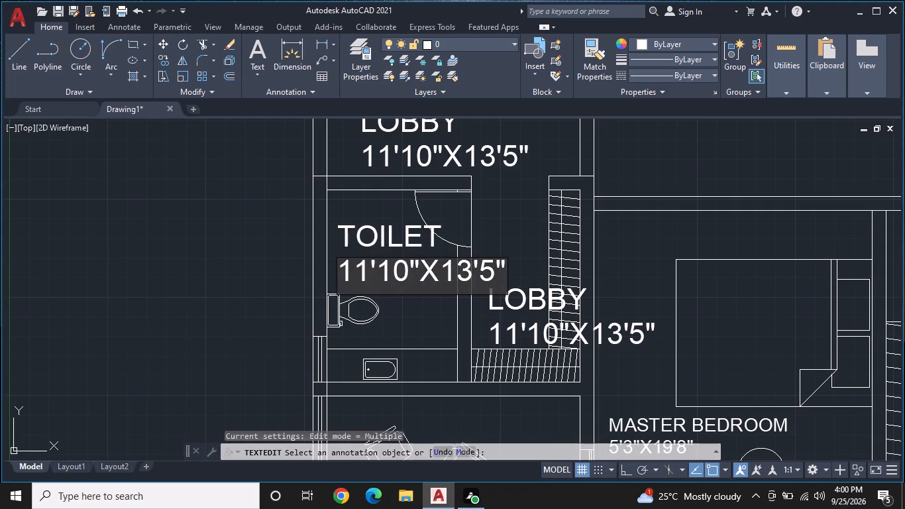
click(505, 275)
key(BackSpace)
key(BackSpace)
key(BackSpace)
key(BackSpace)
key(BackSpace)
key(BackSpace)
key(BackSpace)
key(BackSpace)
key(BackSpace)
key(BackSpace)
key(BackSpace)
key(BackSpace)
key(BackSpace)
key(BackSpace)
key(BackSpace)
key(BackSpace)
key(BackSpace)
key(BackSpace)
key(BackSpace)
key(BackSpace)
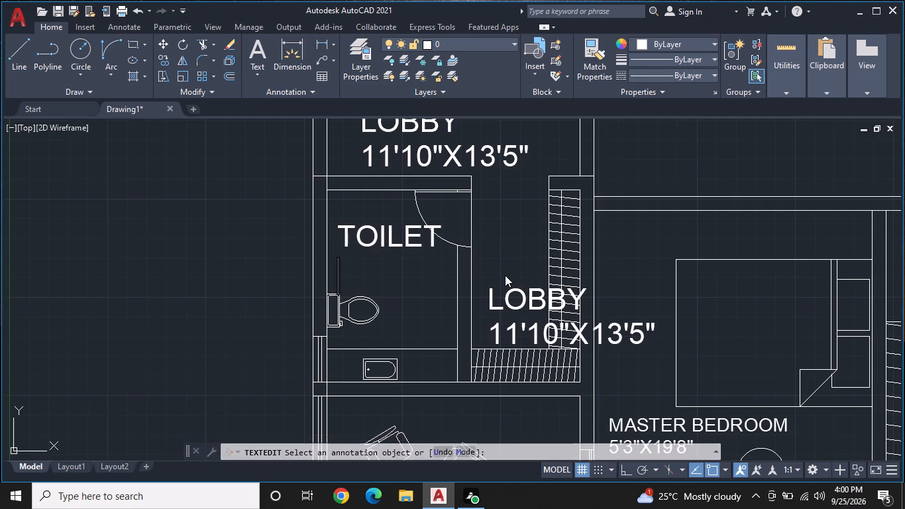
text(6'11"X)
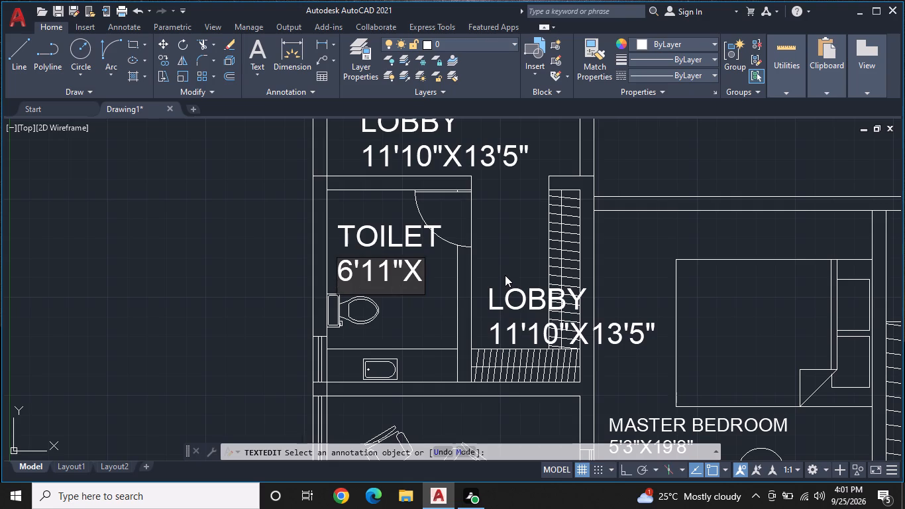
text(10'2")
key(Return)
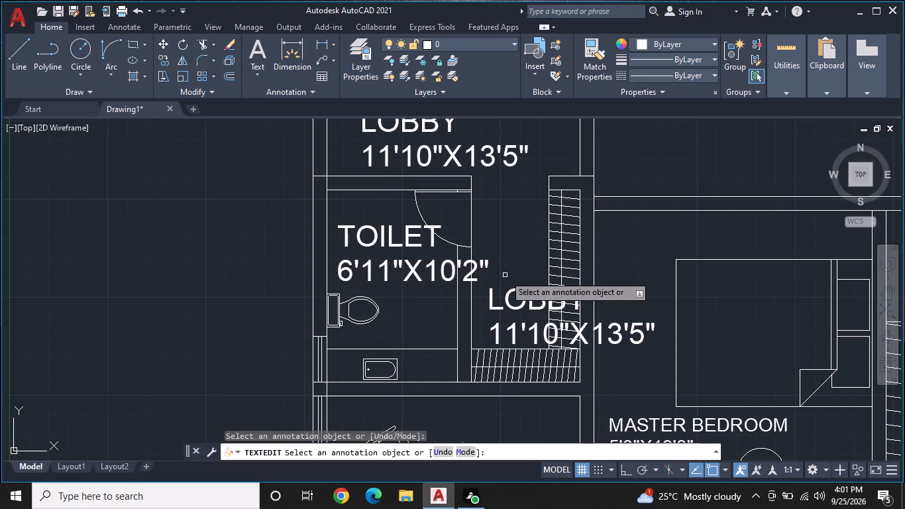
key(Escape)
Scale down the TOILET label and its dimension text together from the label's lower-left corner to fit the room.
double_click(392, 247)
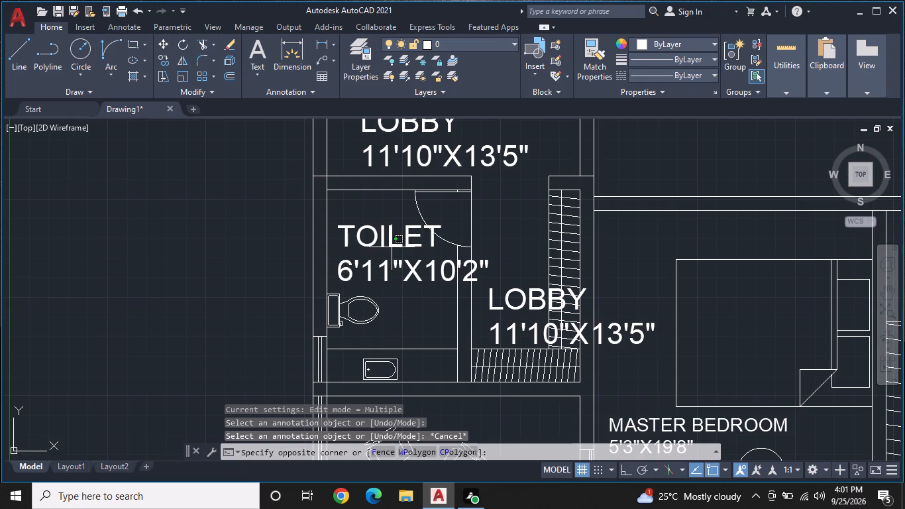
click(395, 235)
click(391, 241)
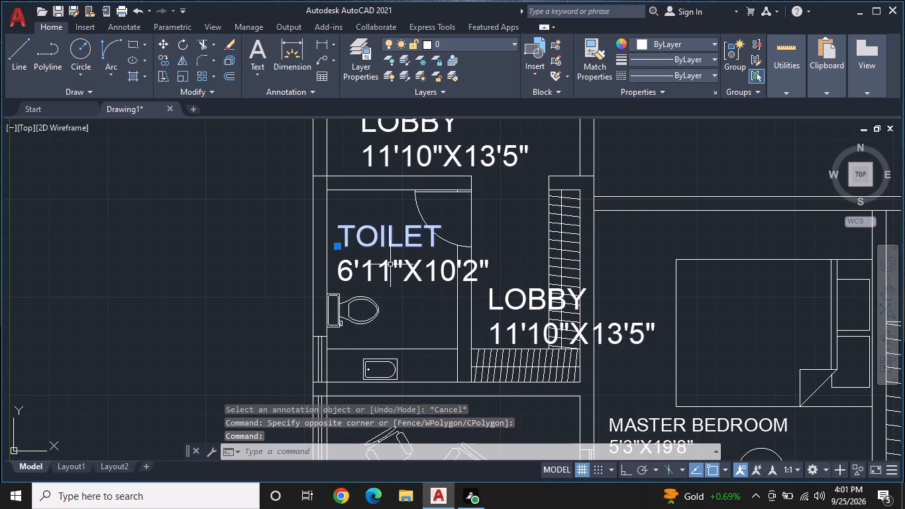
click(386, 270)
right_click(386, 270)
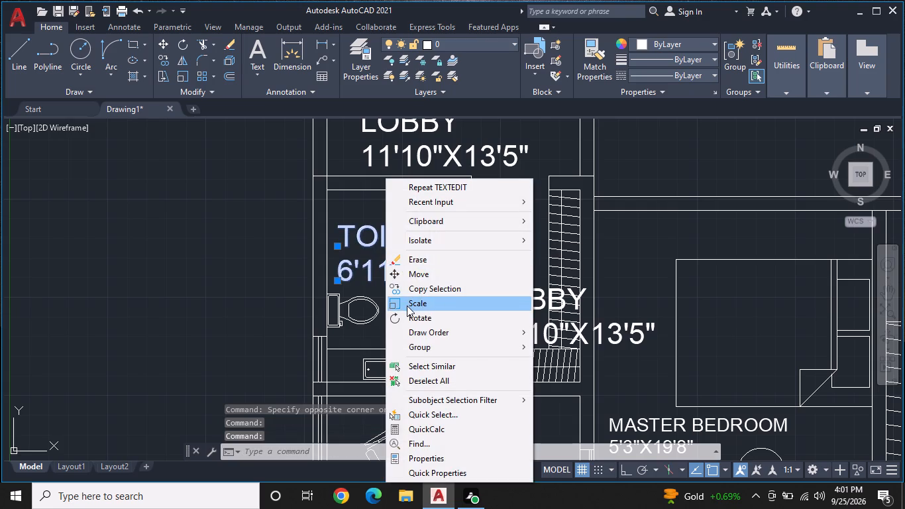
click(407, 306)
click(339, 249)
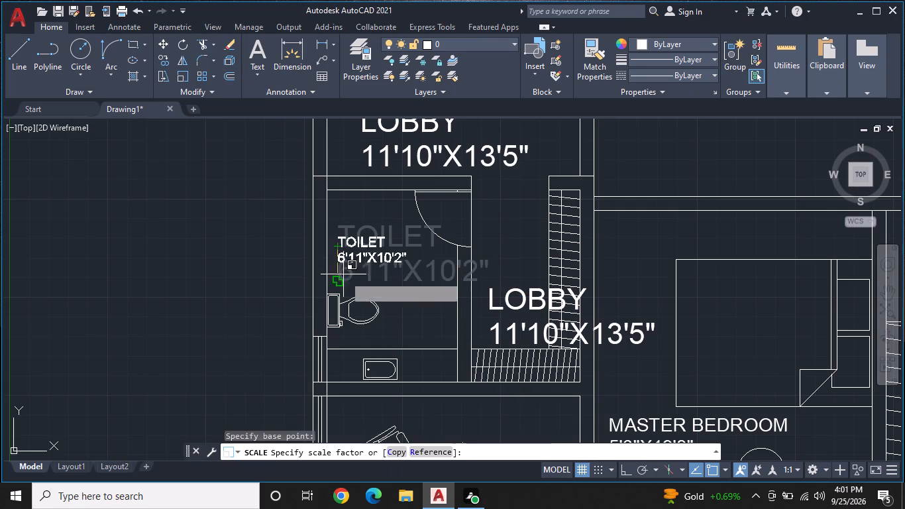
click(358, 298)
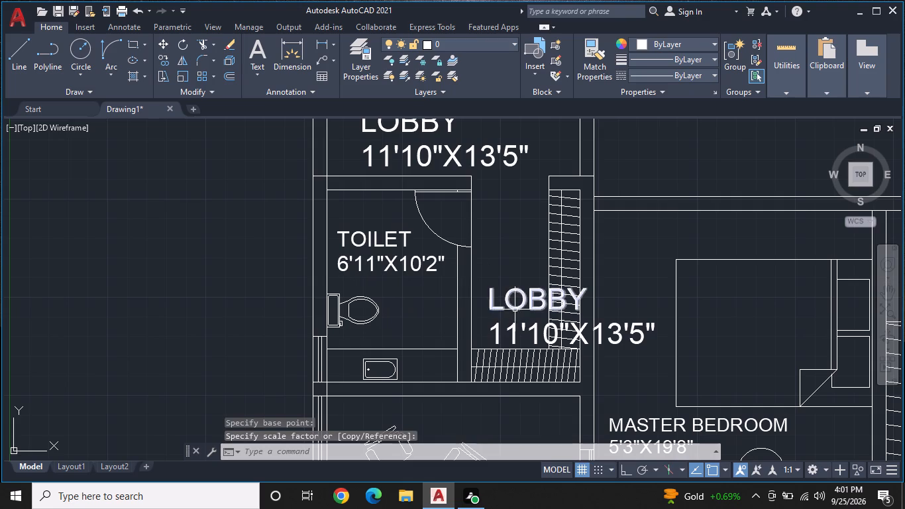
Replace the LOBBY text in the wardrobe space between the toilet and master bedroom with WALK IN.
click(535, 300)
double_click(535, 300)
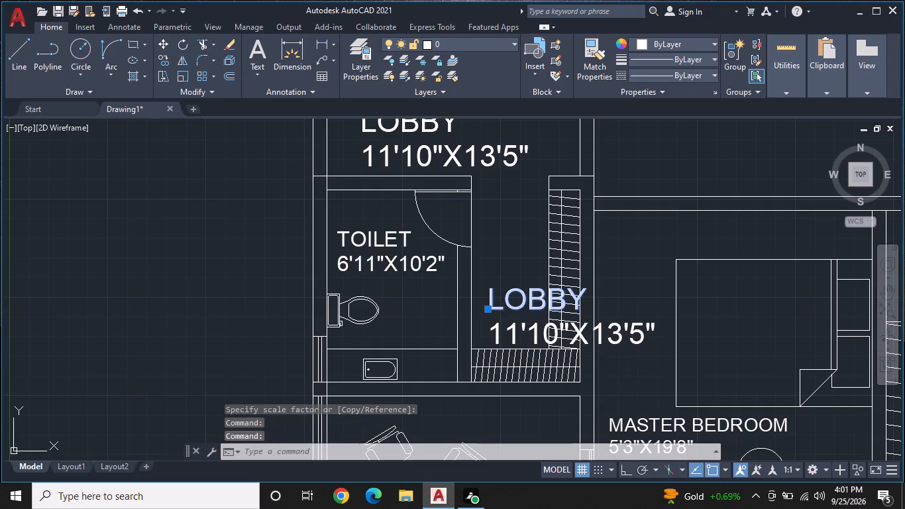
key(BackSpace)
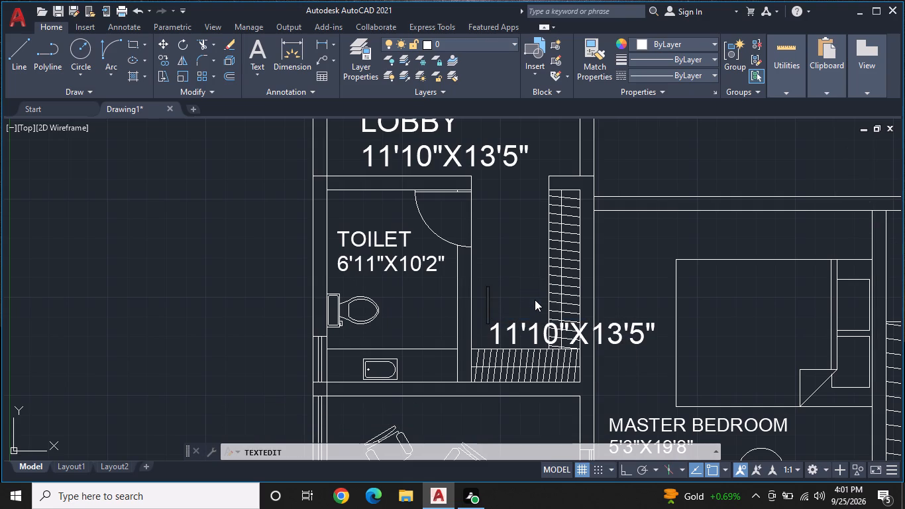
key(w)
text(ALK)
key(space)
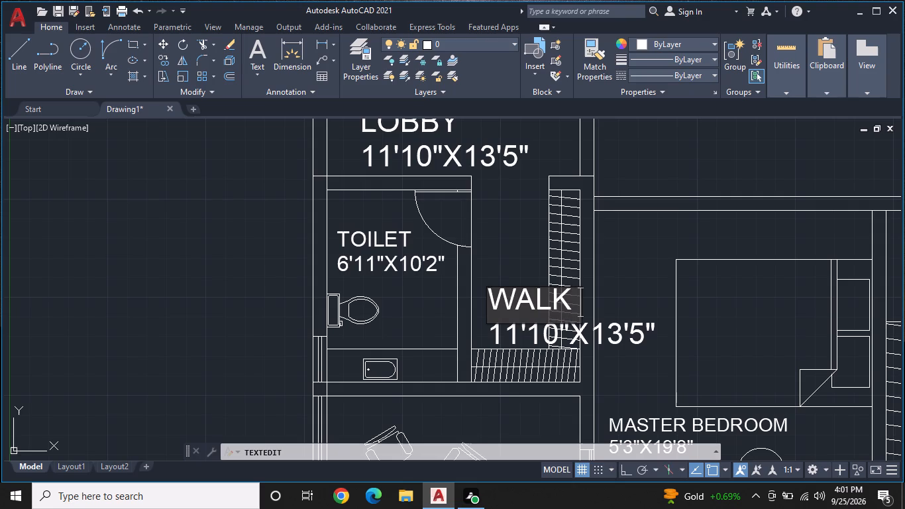
text(IN)
key(space)
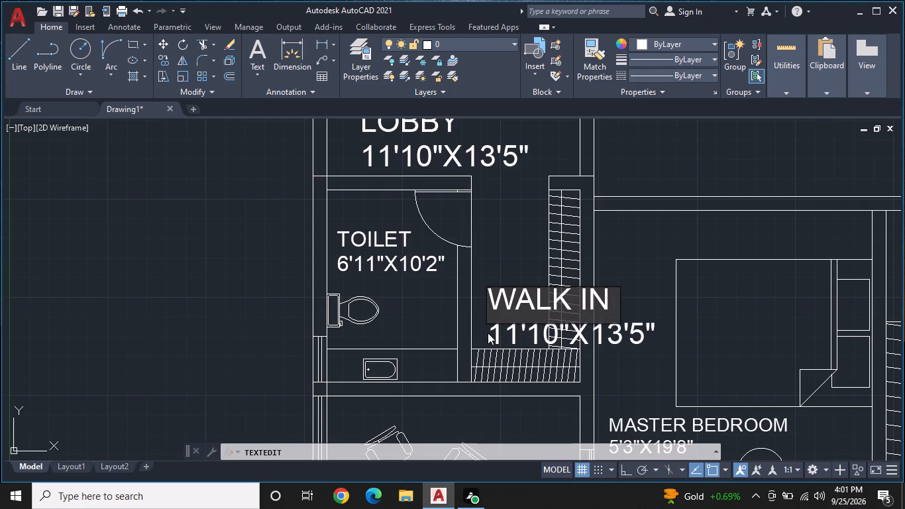
Replace the dimension text under WALK IN with 5'5"X10'2" and end the text editing.
double_click(493, 331)
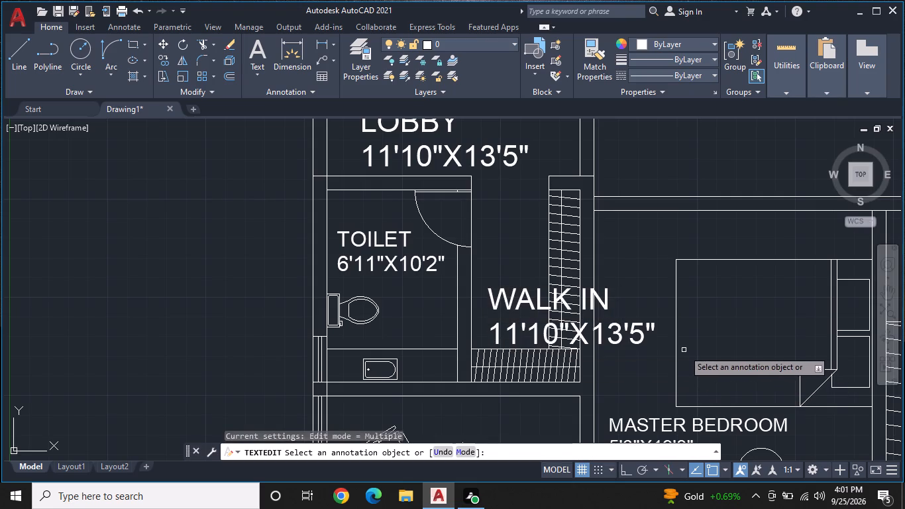
triple_click(639, 335)
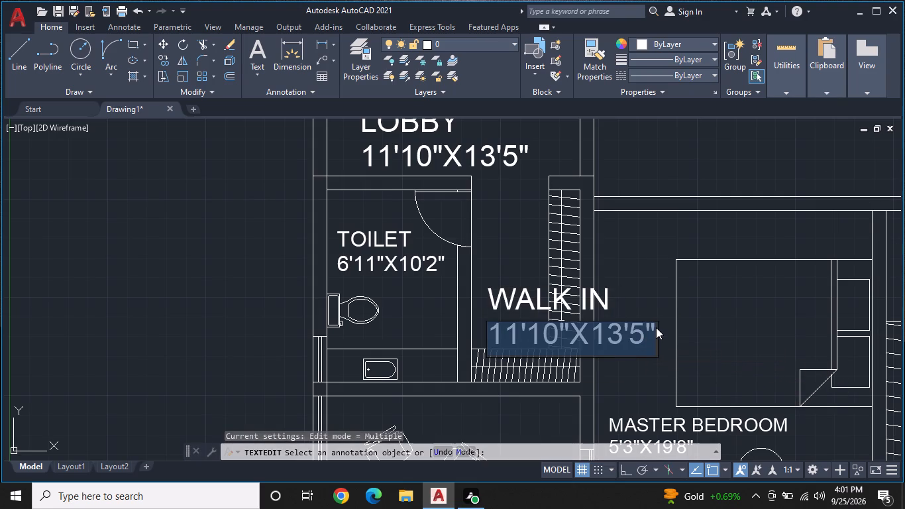
key(BackSpace)
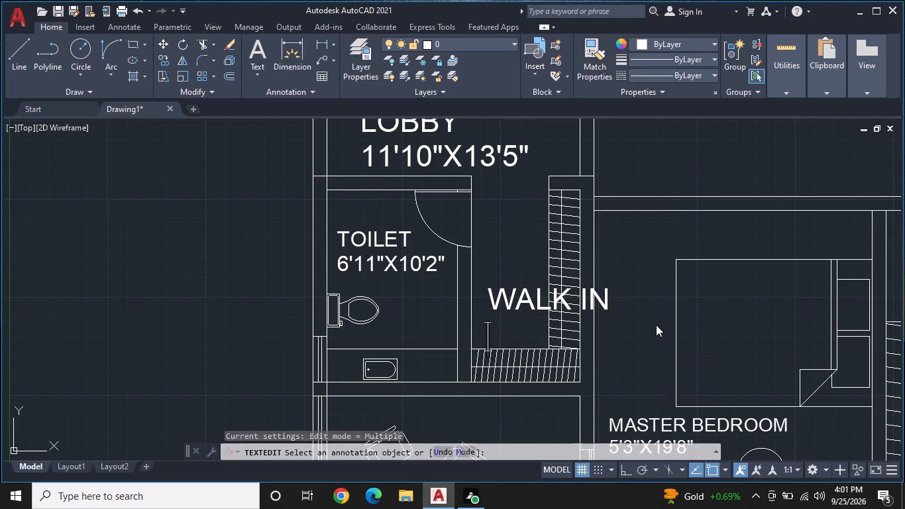
text(5'5")
key(x)
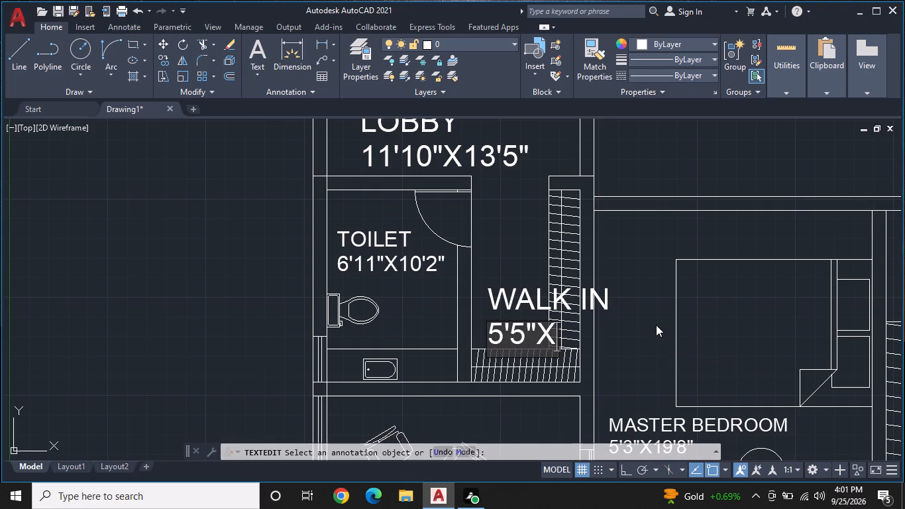
text(10'2")
key(Return)
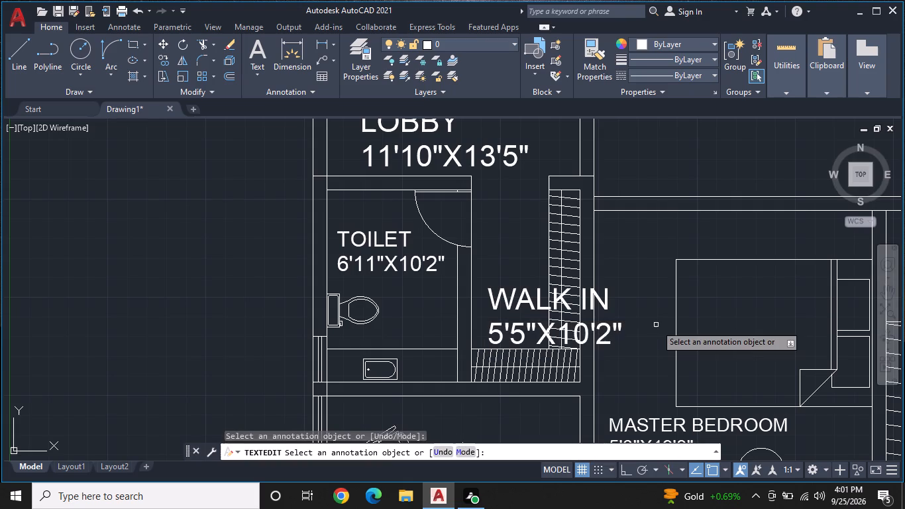
key(Escape)
Scale down the WALK IN label and its dimension text together from the label's lower-left corner to fit the narrow space.
click(503, 303)
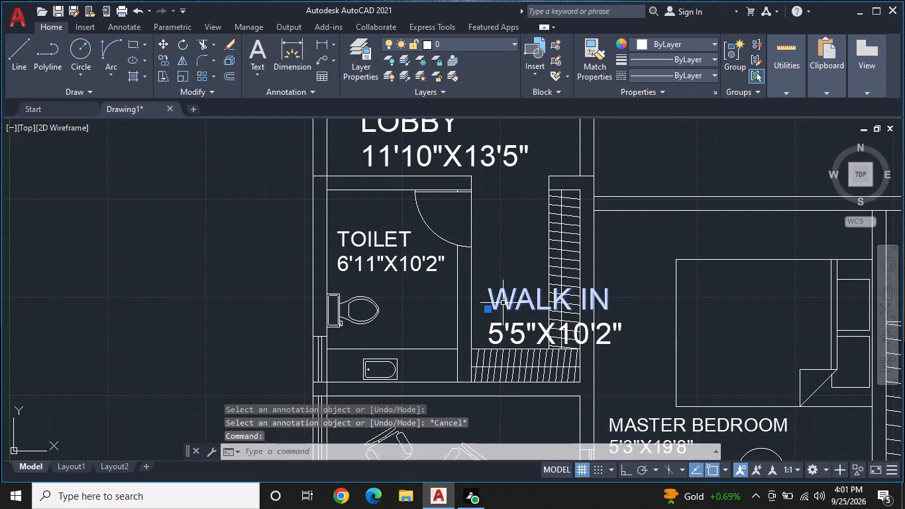
click(500, 327)
right_click(500, 327)
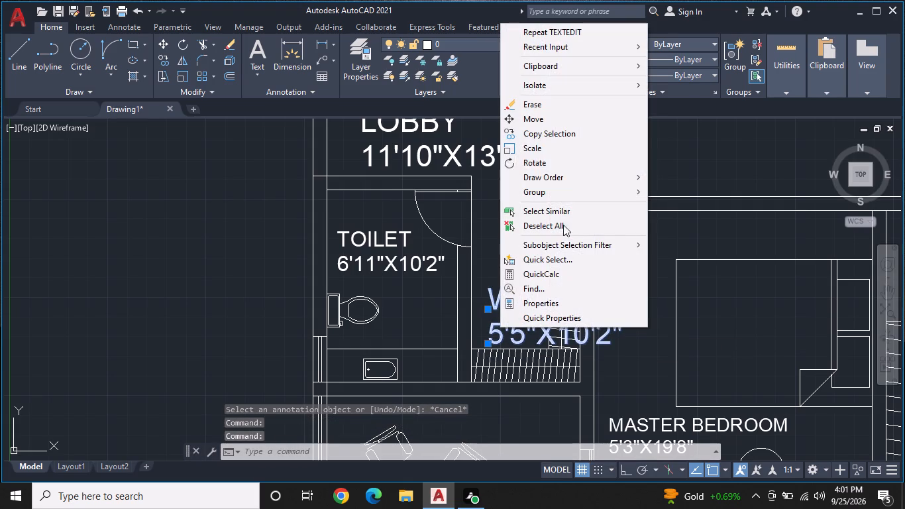
click(560, 149)
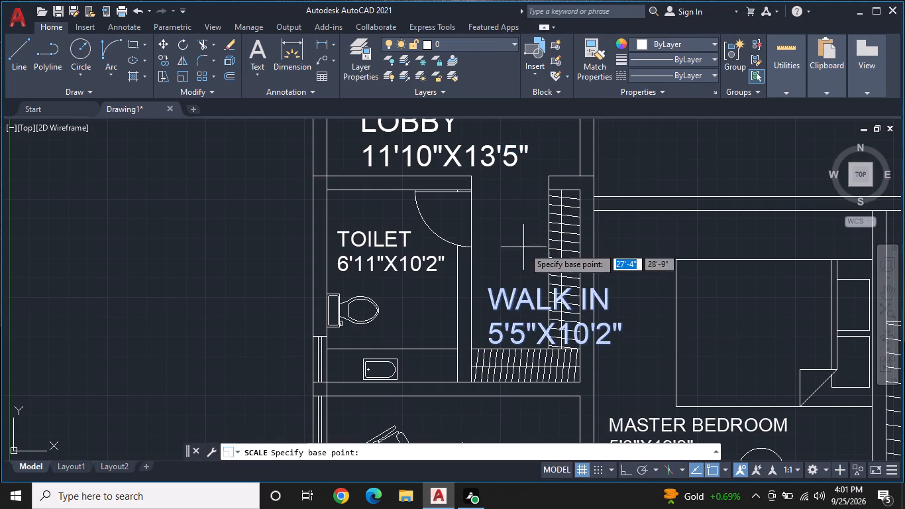
double_click(484, 307)
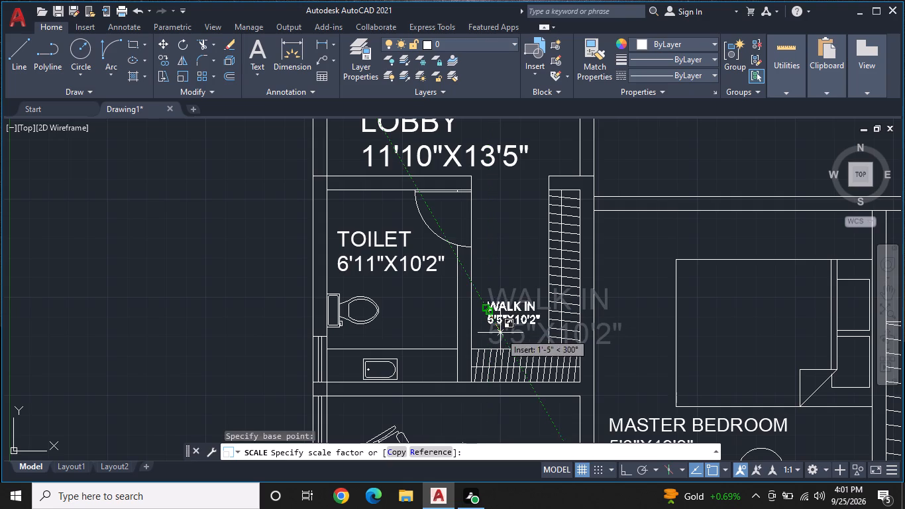
click(503, 336)
Replace the LOBBY text below the bed in the room north of the toilet with BED ROOM.
middle_drag(539, 234, 562, 319)
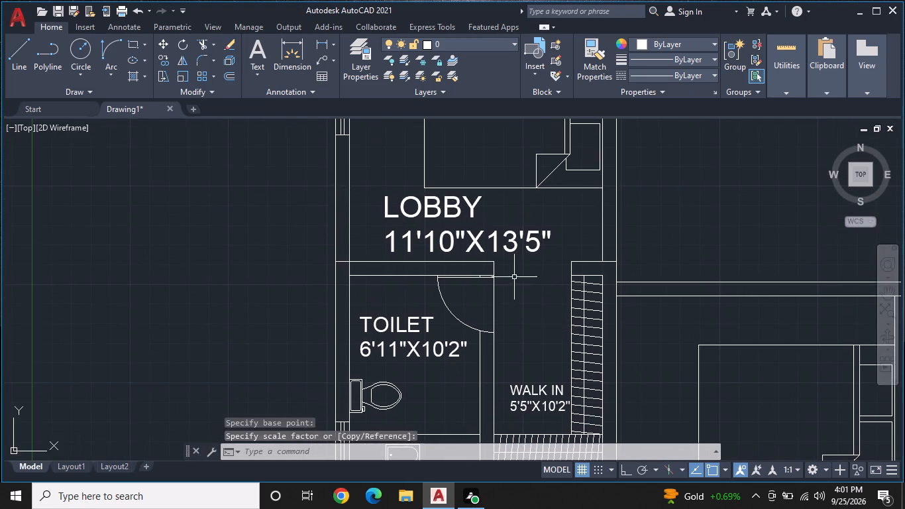
middle_drag(514, 277, 586, 321)
double_click(529, 247)
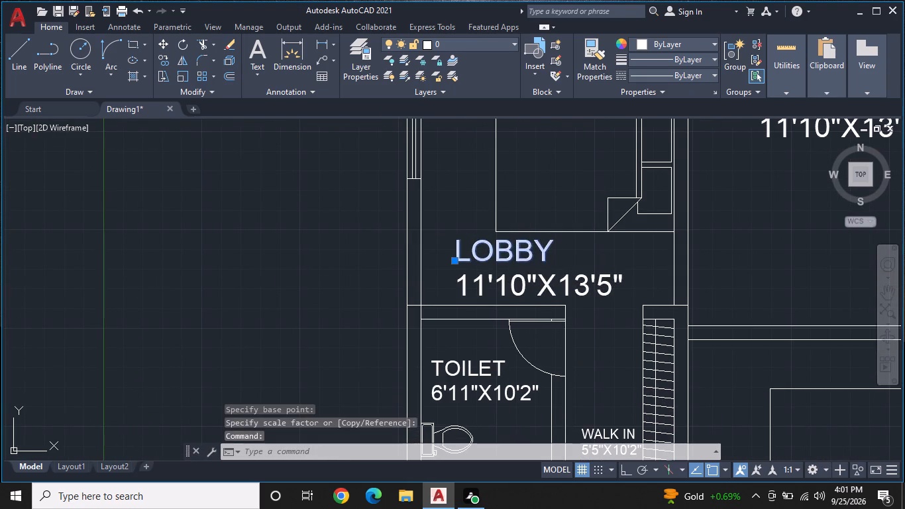
key(BackSpace)
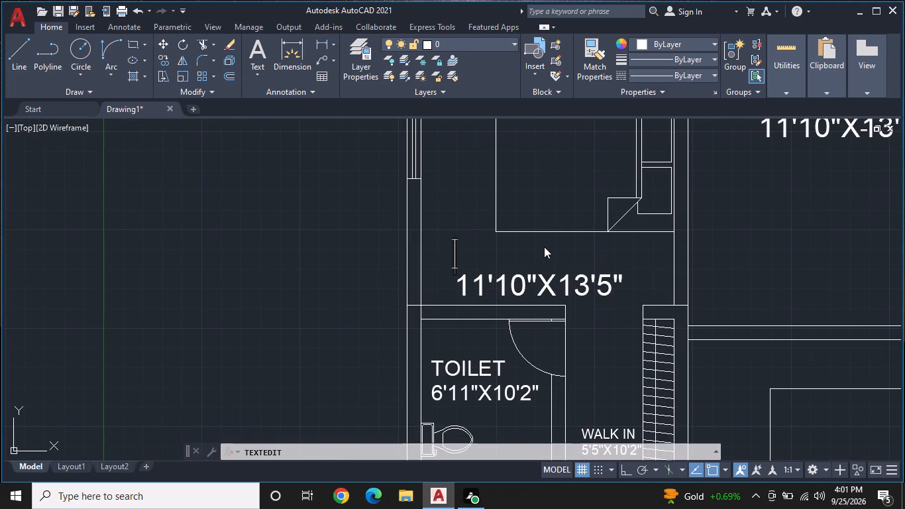
text(BED ROOM)
key(space)
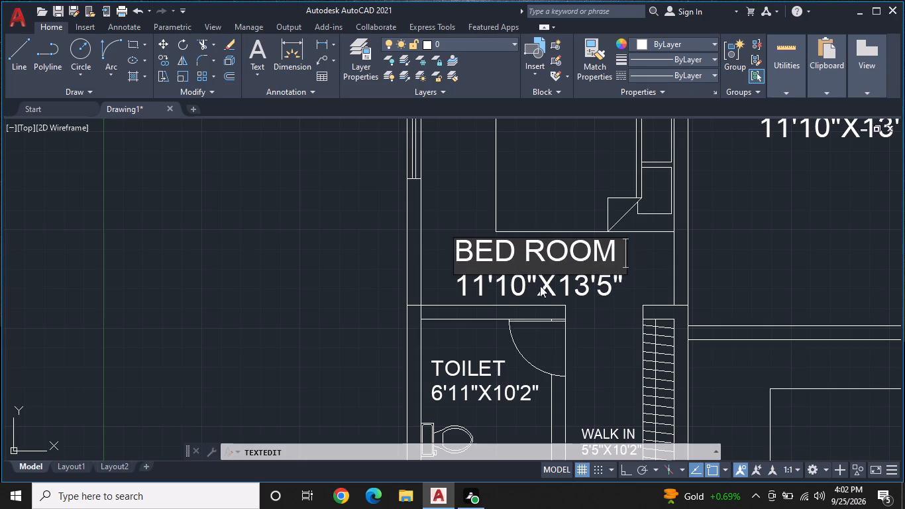
Replace the dimension text under BED ROOM with 12'10"X13'5" and end the text editing.
double_click(612, 278)
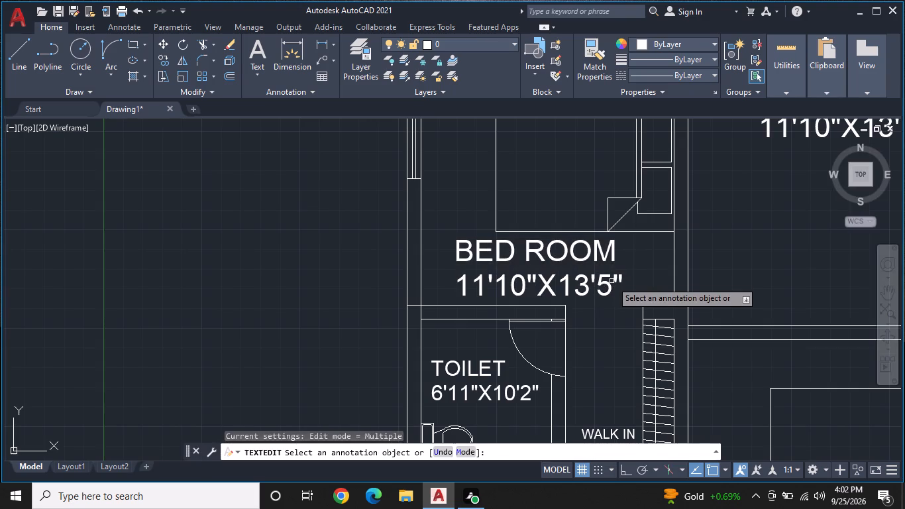
triple_click(612, 281)
double_click(613, 280)
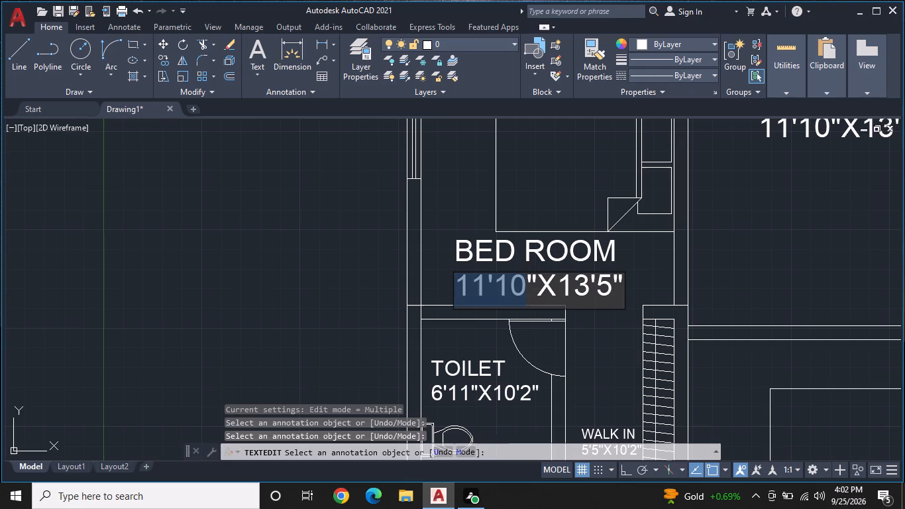
click(621, 291)
key(BackSpace)
key(BackSpace)
key(BackSpace)
key(BackSpace)
key(BackSpace)
key(BackSpace)
key(BackSpace)
key(BackSpace)
key(BackSpace)
key(BackSpace)
key(BackSpace)
key(BackSpace)
key(BackSpace)
key(BackSpace)
key(BackSpace)
key(BackSpace)
key(BackSpace)
key(BackSpace)
key(BackSpace)
key(BackSpace)
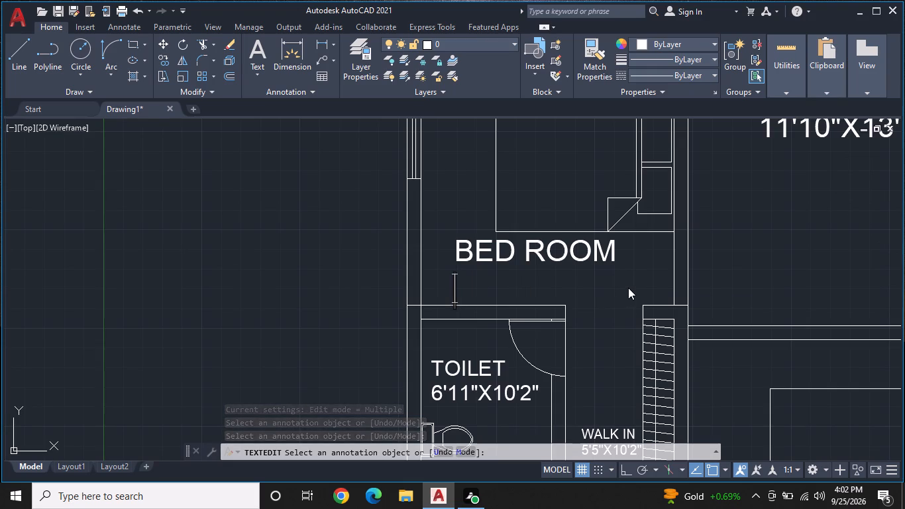
text(12')
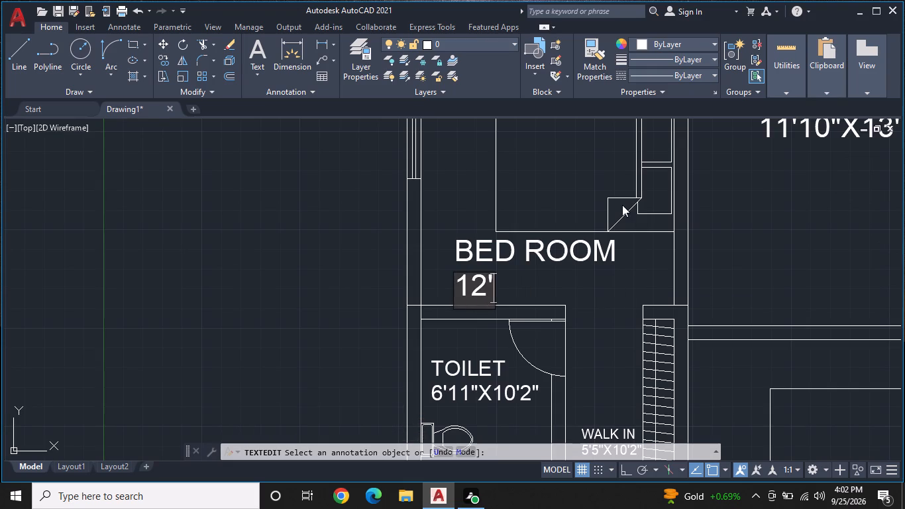
text(10")
key(x)
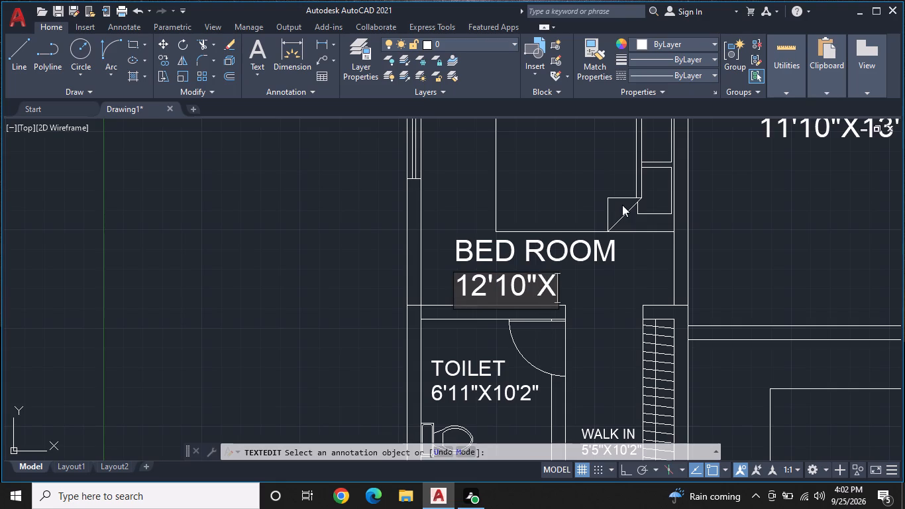
text(13'5")
key(Return)
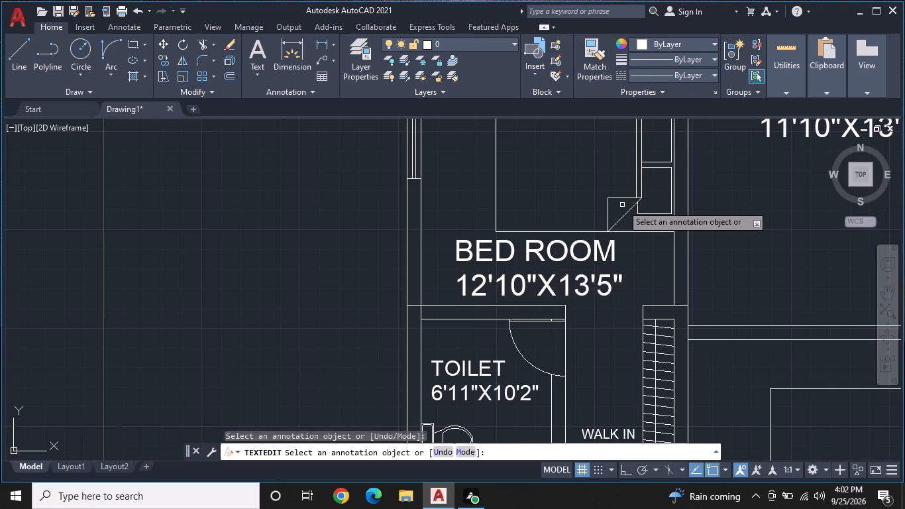
key(Escape)
Scale down the BED ROOM label and its dimension text together from the label's lower-left corner to fit below the bed.
click(511, 253)
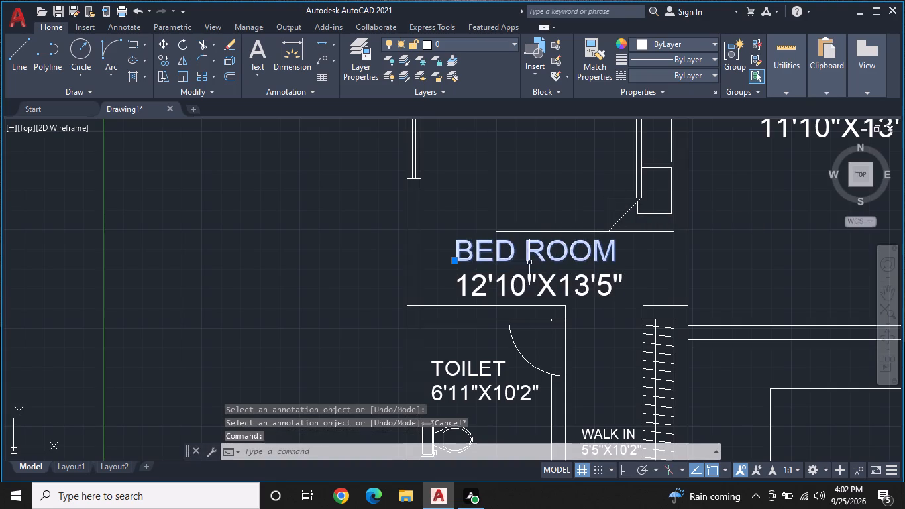
click(523, 288)
right_click(523, 288)
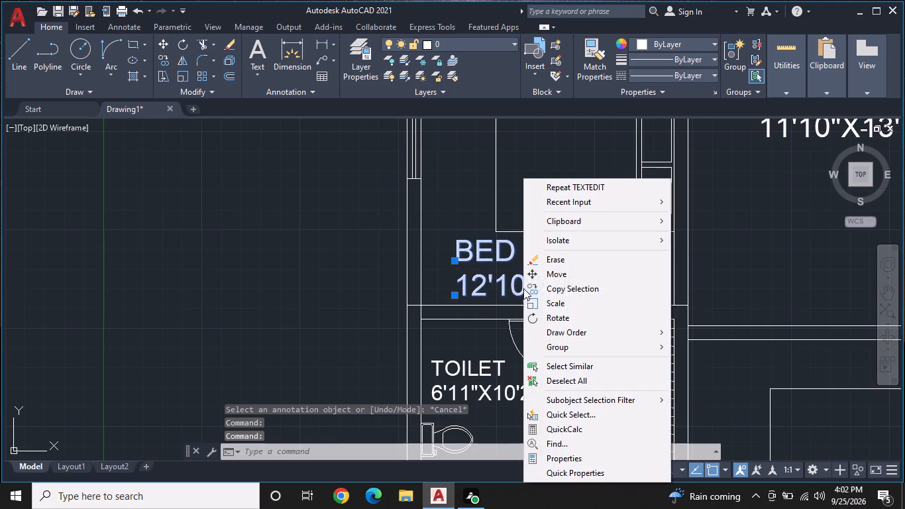
click(559, 306)
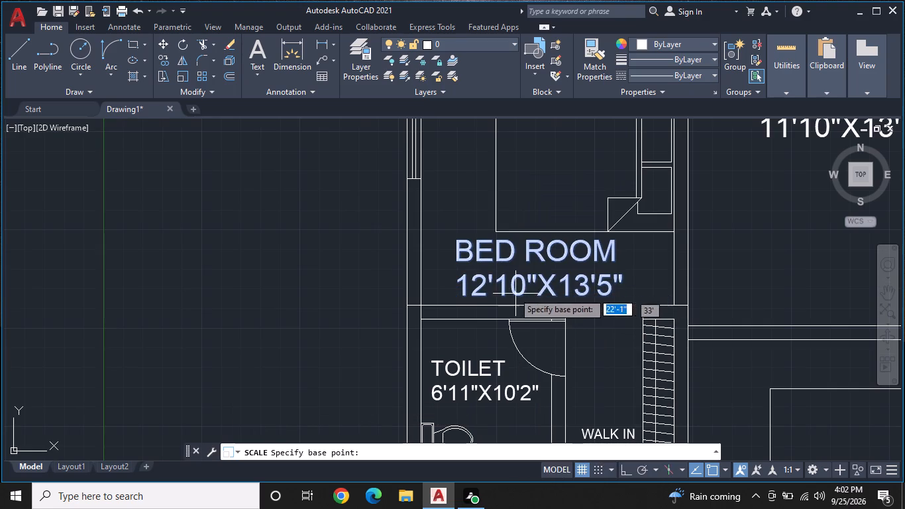
click(452, 264)
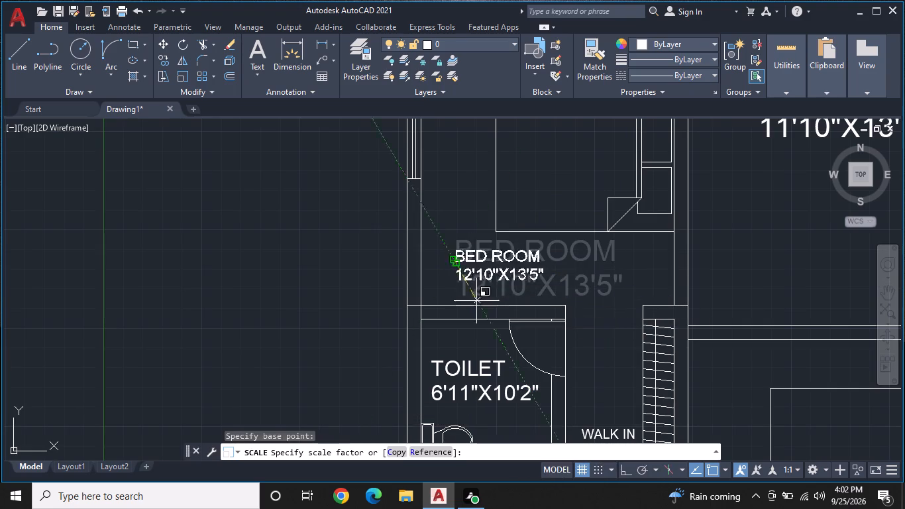
click(496, 316)
Replace the LOBBY text in the narrow strip west of the family lounge with 4'11" WIDE.
middle_drag(531, 325, 541, 374)
scroll(541, 374, down, 1)
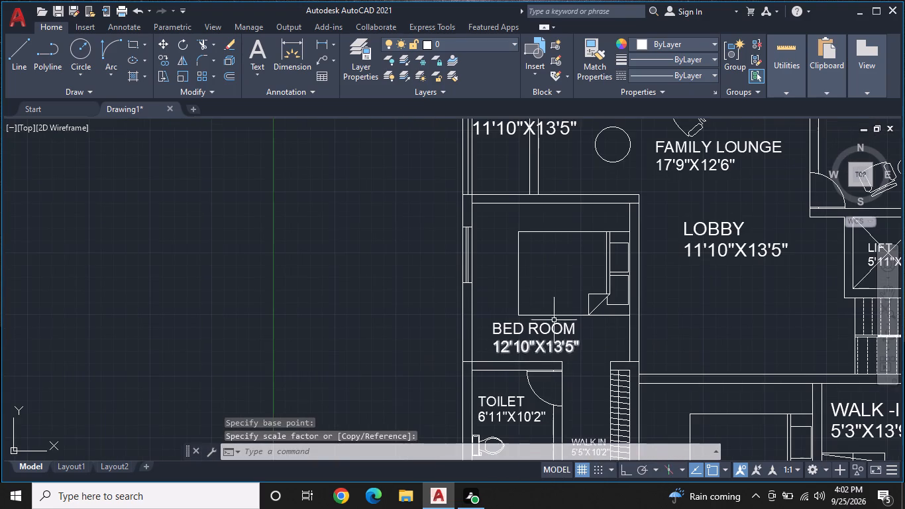
middle_drag(556, 260, 562, 389)
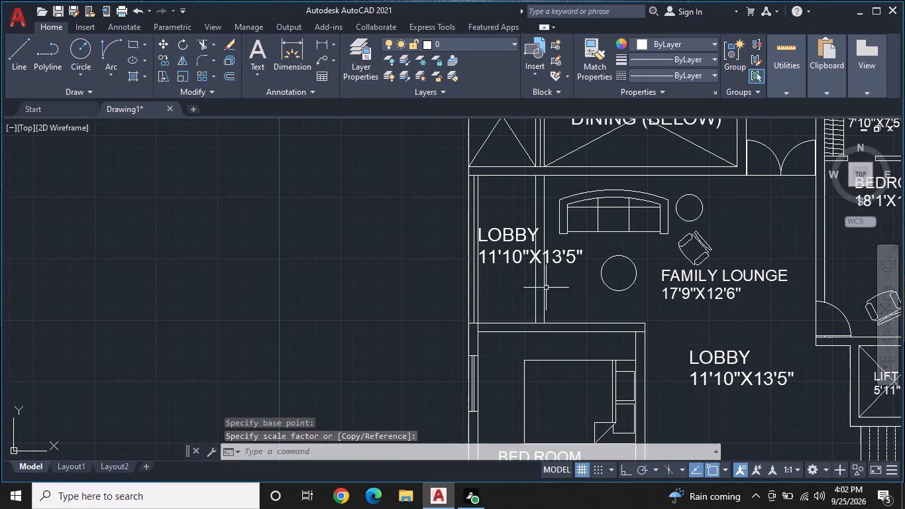
middle_drag(546, 288, 633, 334)
double_click(596, 278)
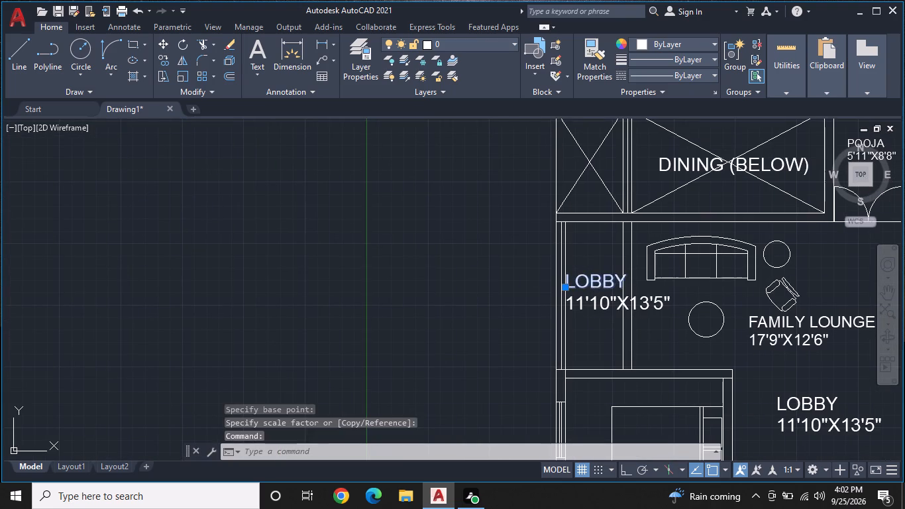
key(BackSpace)
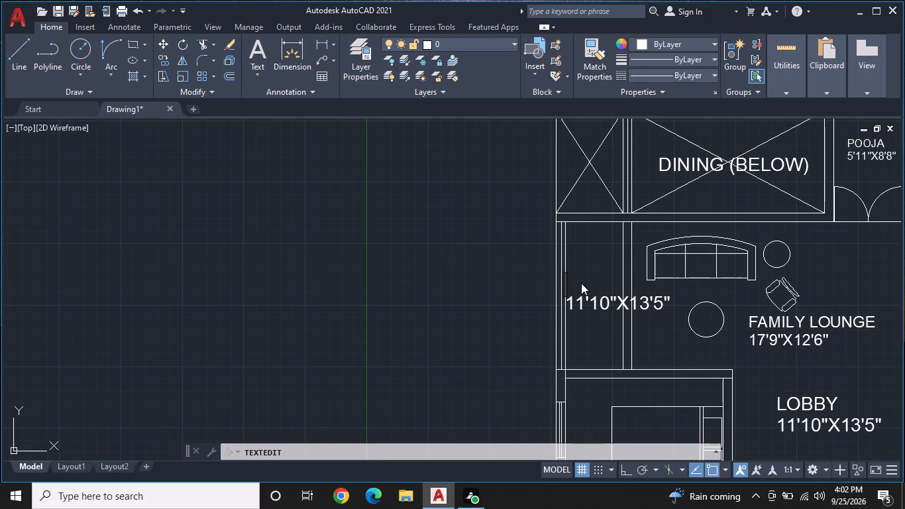
key(4)
text('11")
key(space)
text(WI)
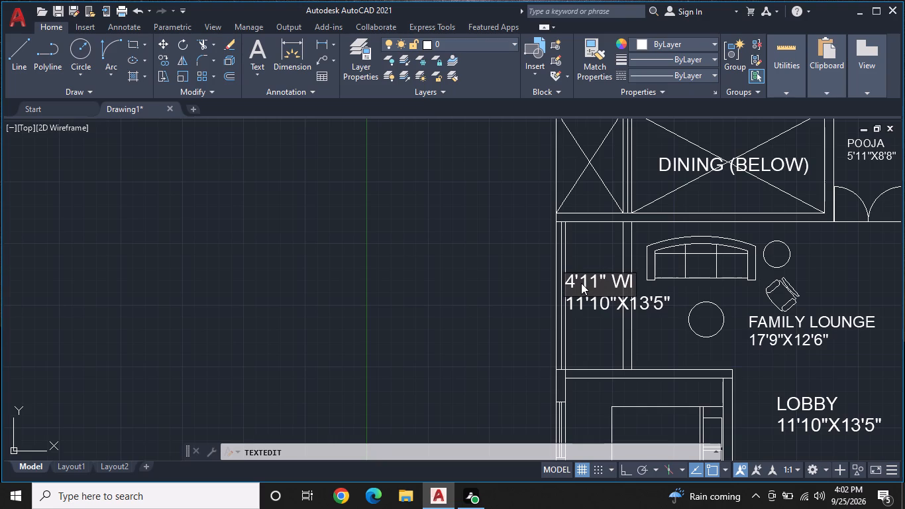
text(DE)
key(space)
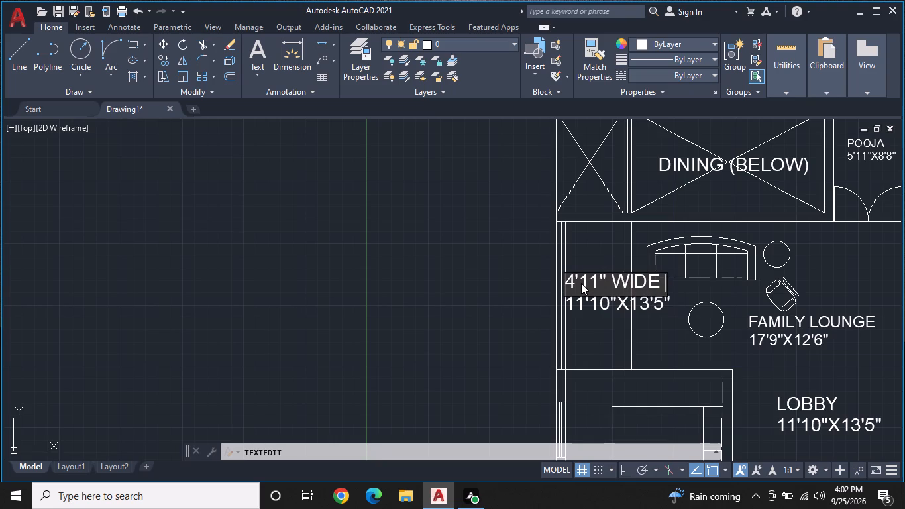
Replace the dimension text under 4'11" WIDE with BALCONY and end the text editing.
double_click(635, 301)
click(643, 306)
triple_click(647, 304)
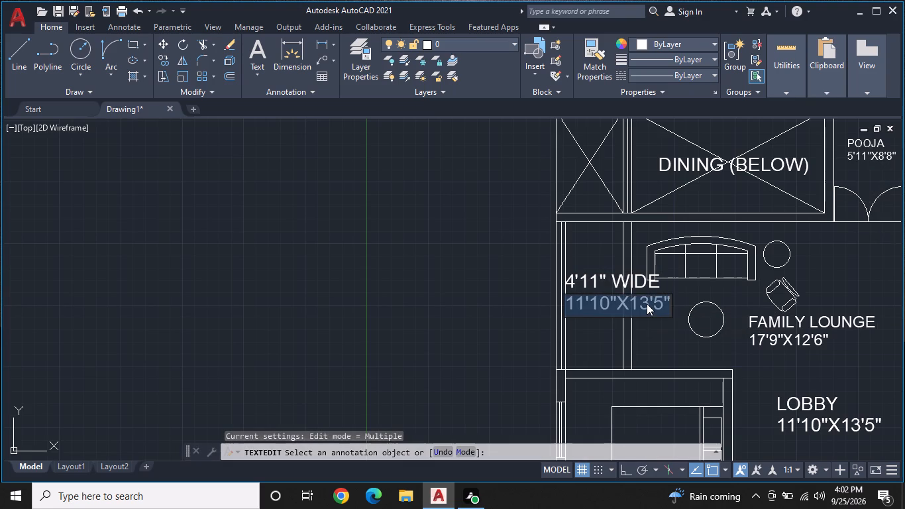
key(BackSpace)
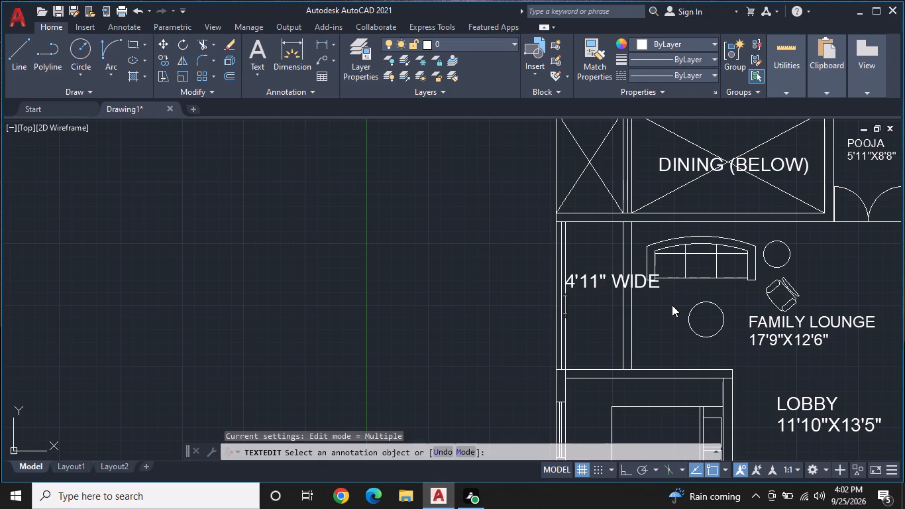
text(BALCONY)
key(space)
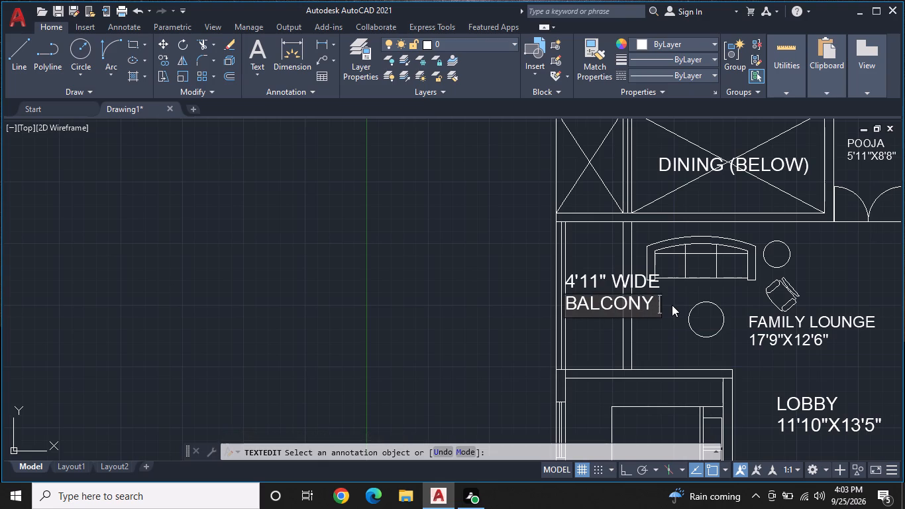
key(Return)
key(Escape)
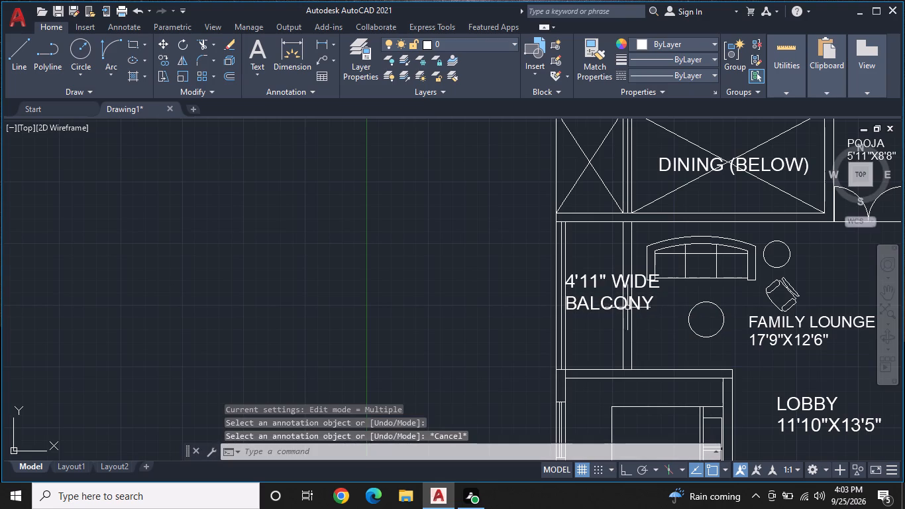
Rotate the 4'11" WIDE and BALCONY texts together about the label's left end so they read vertically upward.
click(596, 279)
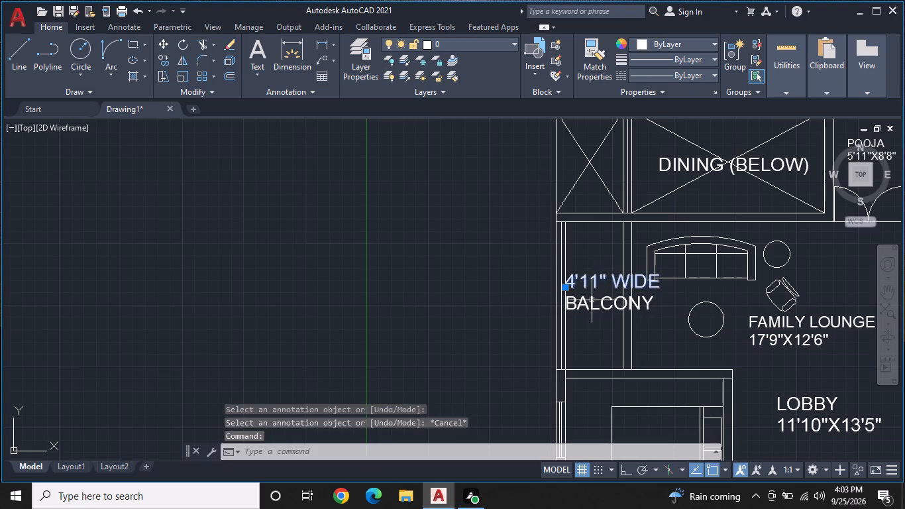
click(592, 300)
right_click(592, 300)
key(Escape)
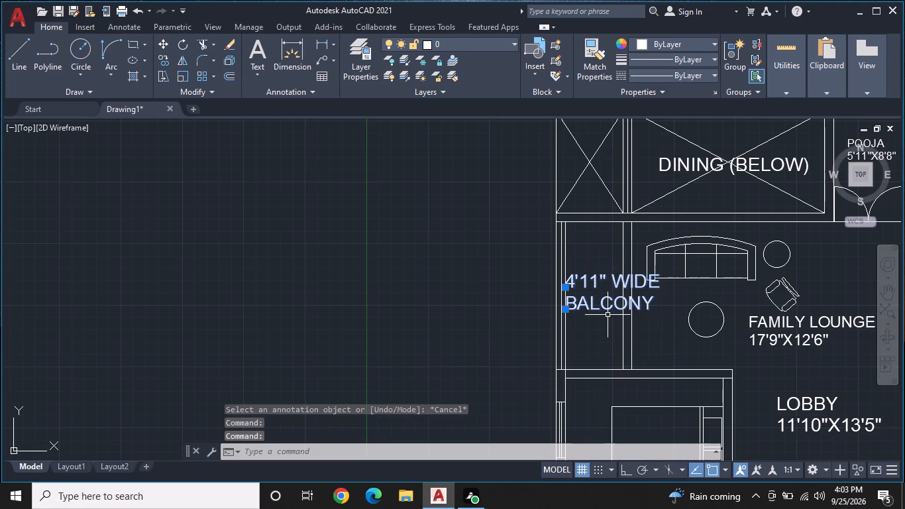
right_click(604, 317)
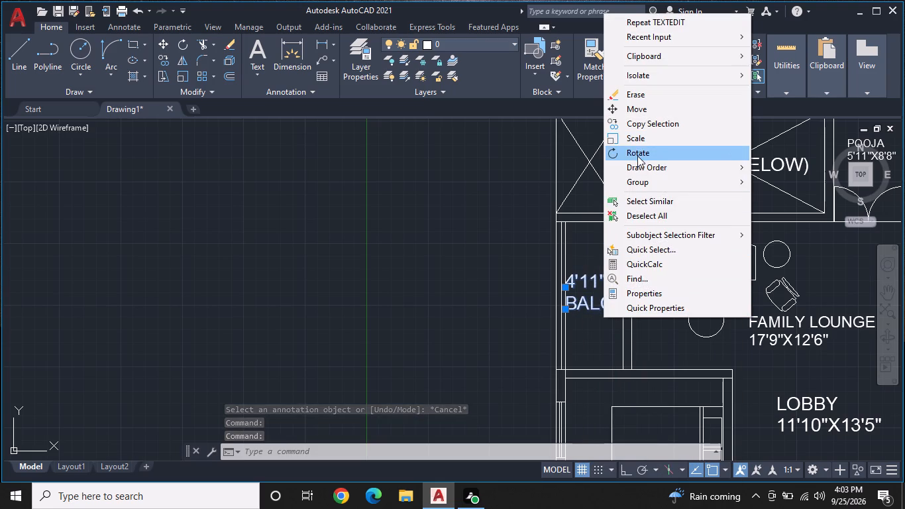
click(637, 156)
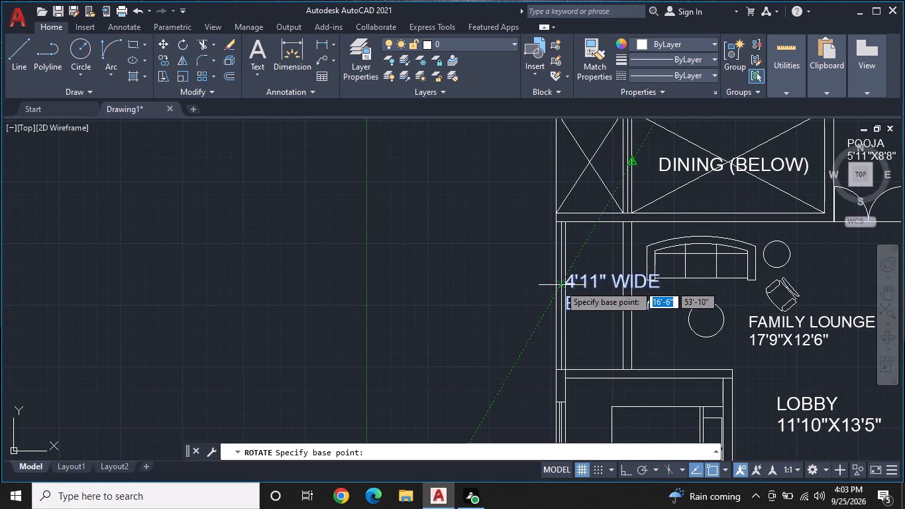
click(560, 285)
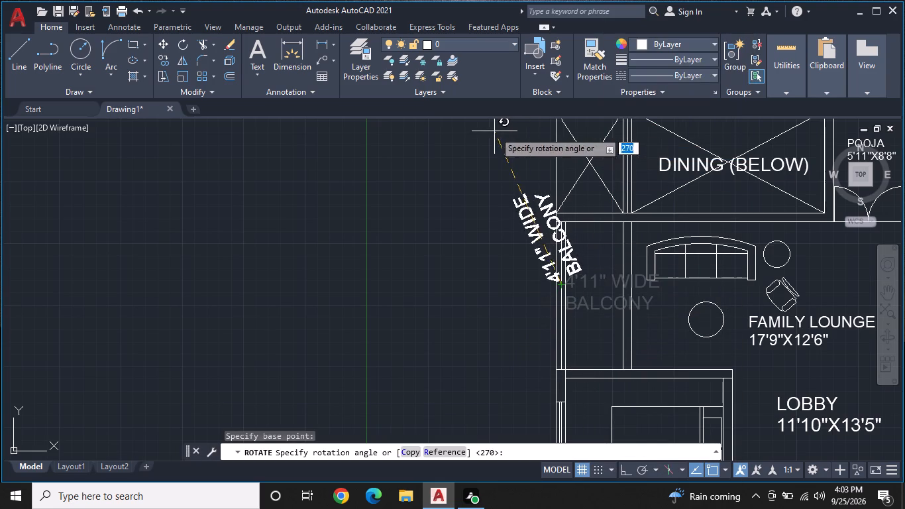
key(F8)
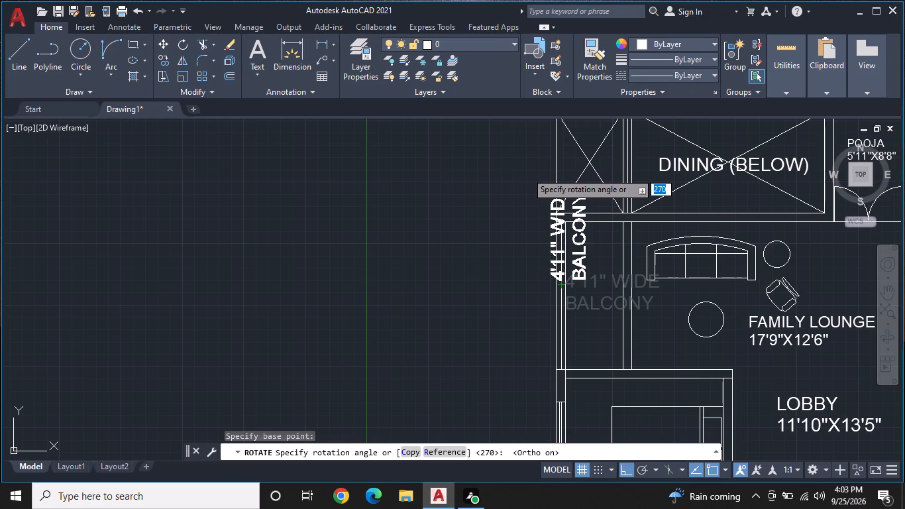
click(527, 172)
Move the vertical 4'11" WIDE BALCONY label into the middle of the narrow balcony strip west of the family lounge.
click(585, 261)
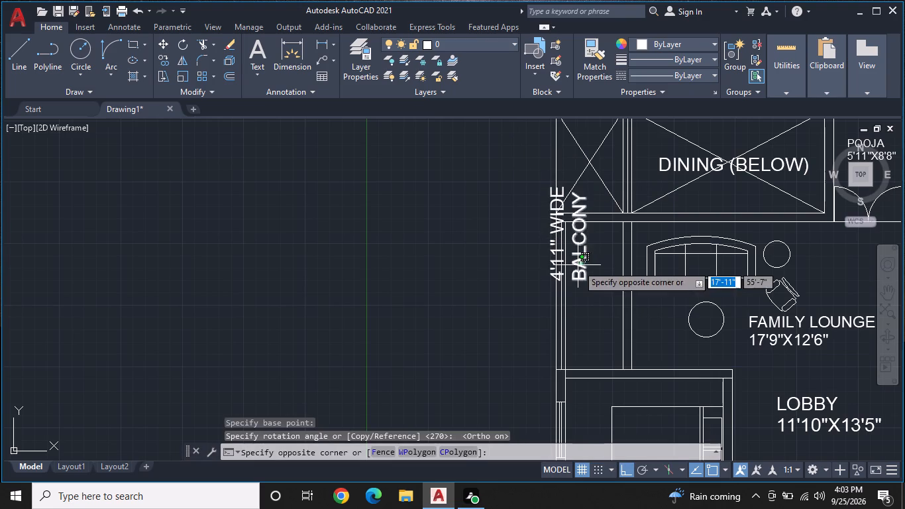
click(577, 265)
click(559, 276)
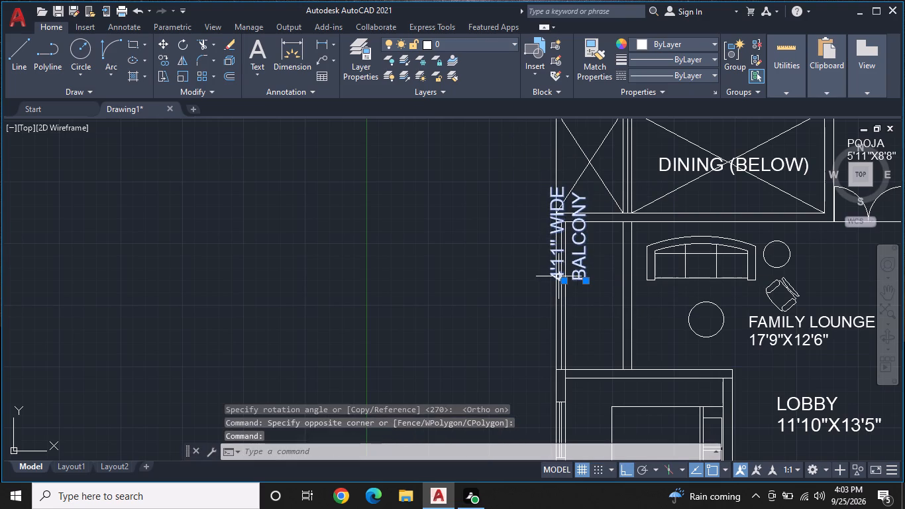
right_click(557, 277)
click(596, 271)
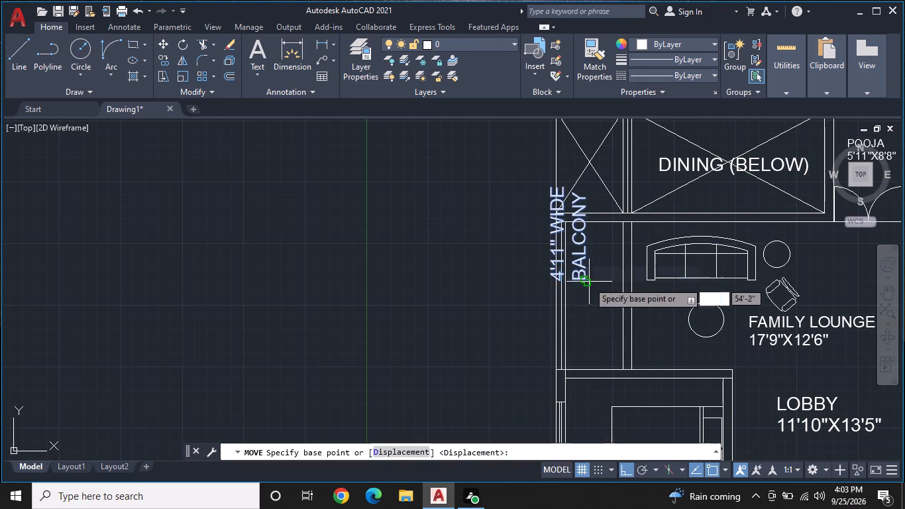
click(561, 282)
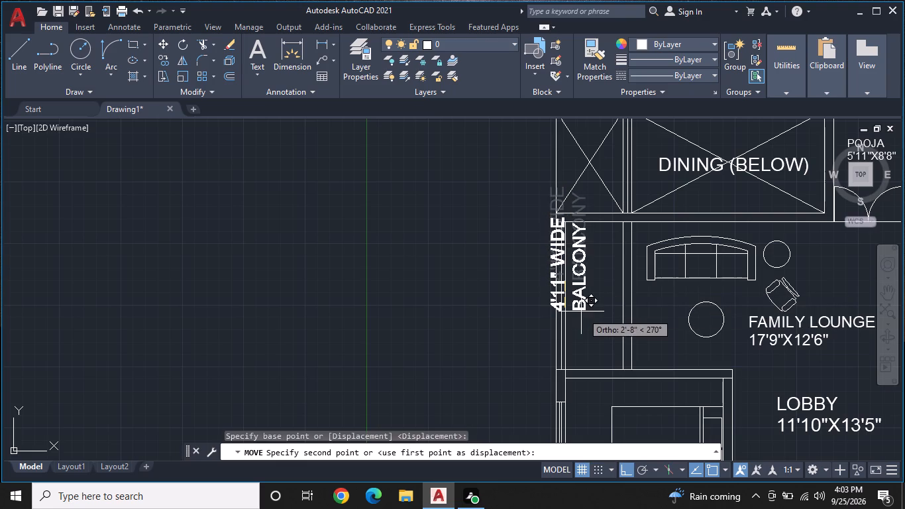
key(F8)
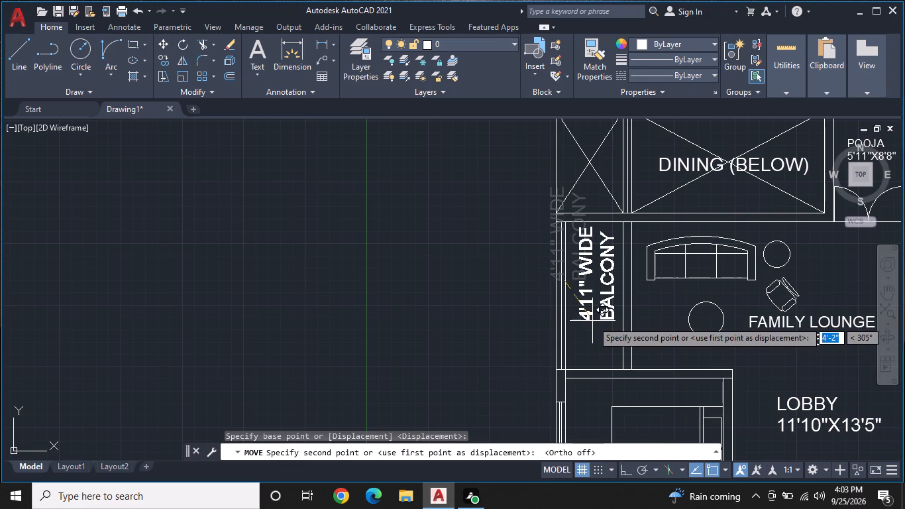
click(591, 333)
scroll(633, 296, down, 1)
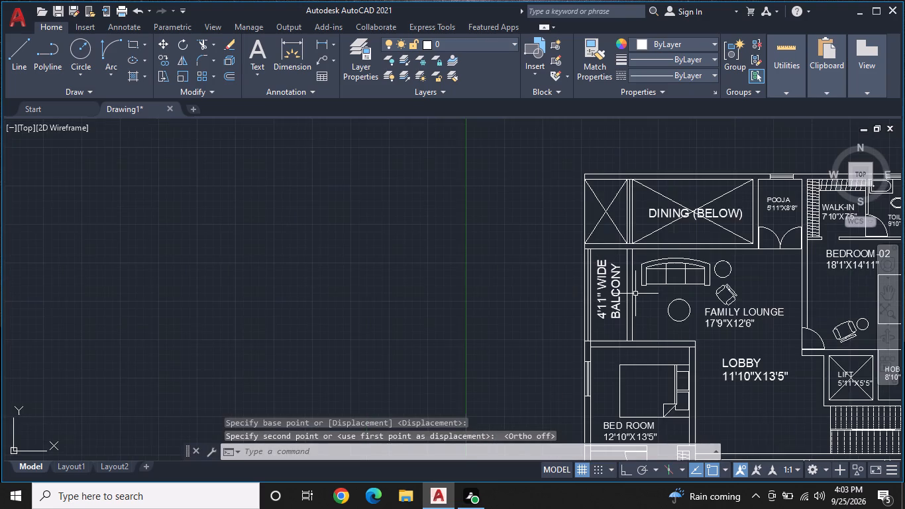
scroll(637, 294, down, 1)
key(Escape)
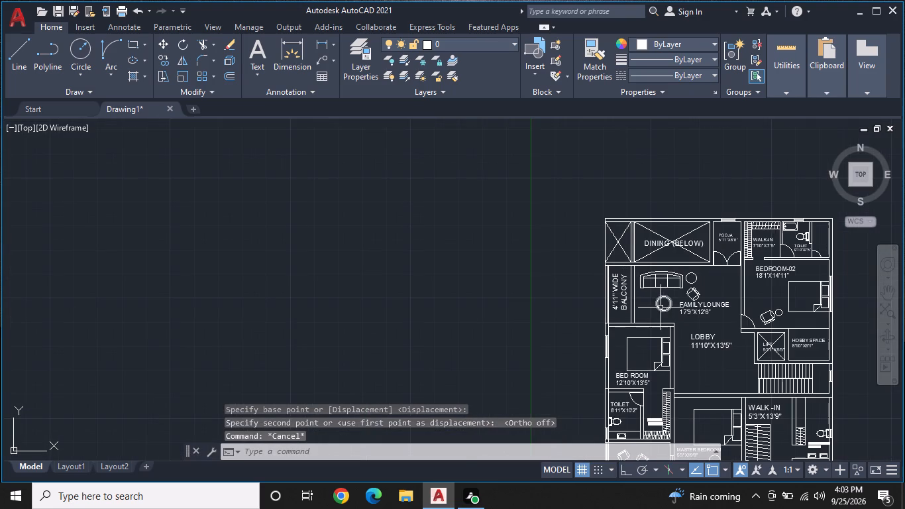
Add a single-line text DN with 0 rotation in the lobby, just west of the staircase's lower flight.
middle_drag(661, 308, 561, 299)
middle_drag(618, 316, 617, 282)
middle_drag(620, 306, 620, 304)
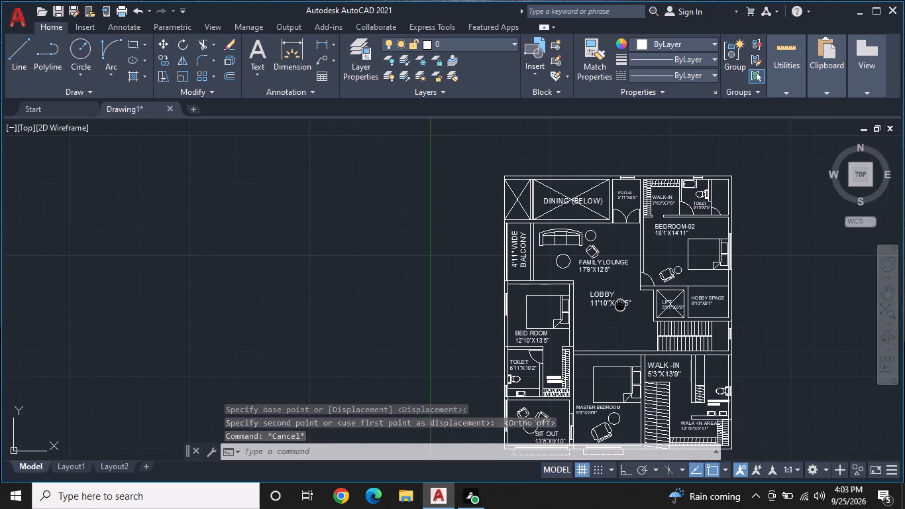
middle_drag(620, 304, 631, 264)
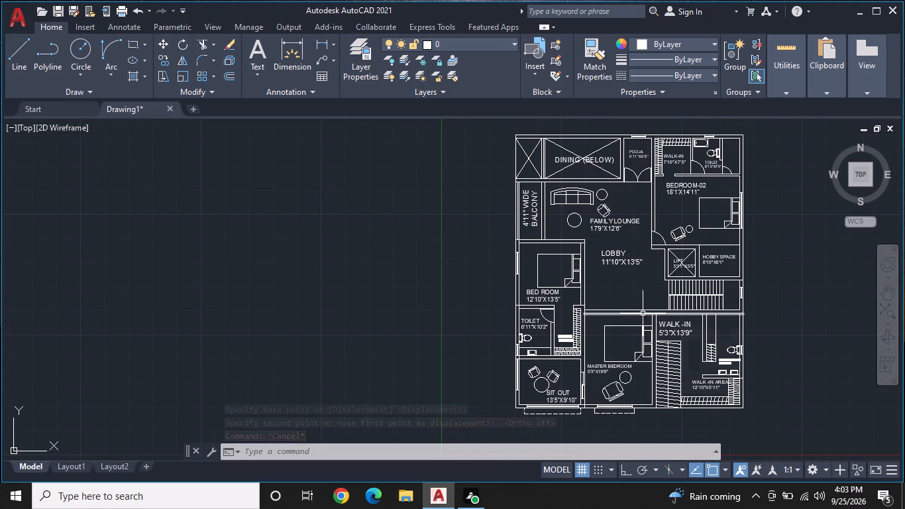
scroll(643, 313, up, 1)
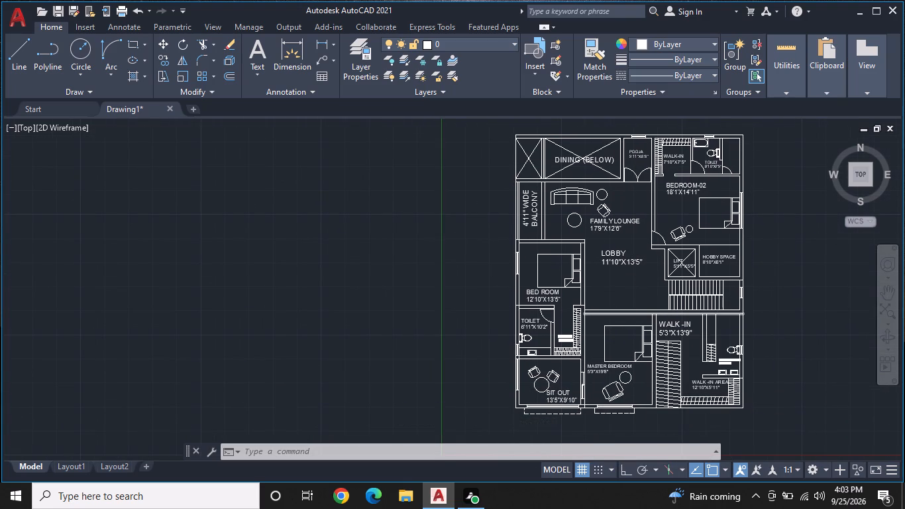
scroll(661, 309, up, 3)
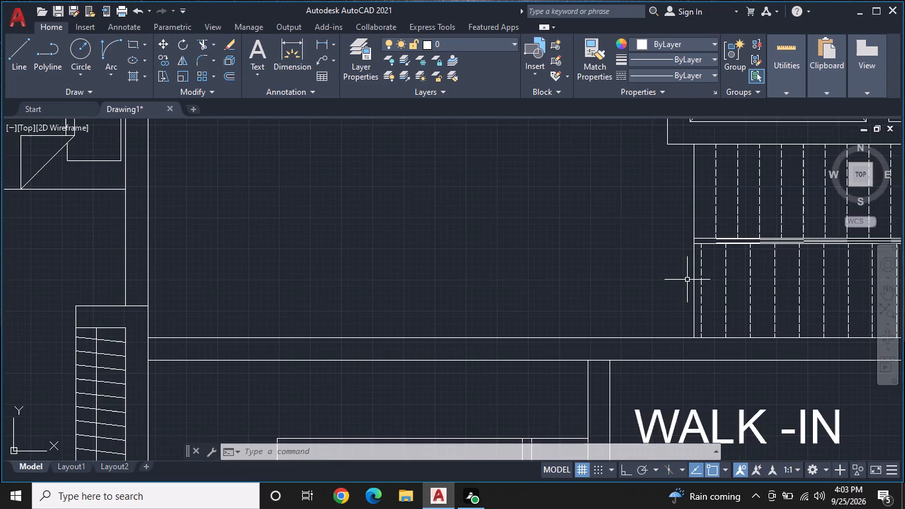
middle_drag(677, 256, 670, 317)
text(TE)
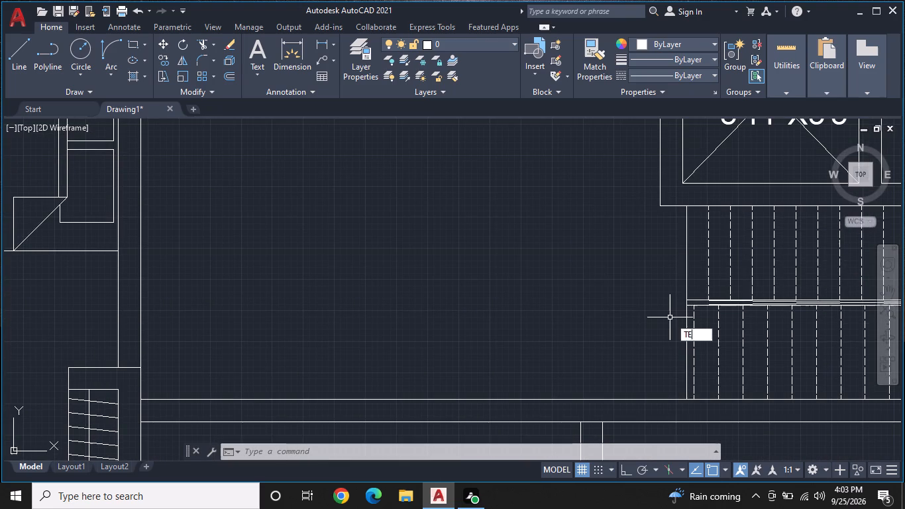
key(space)
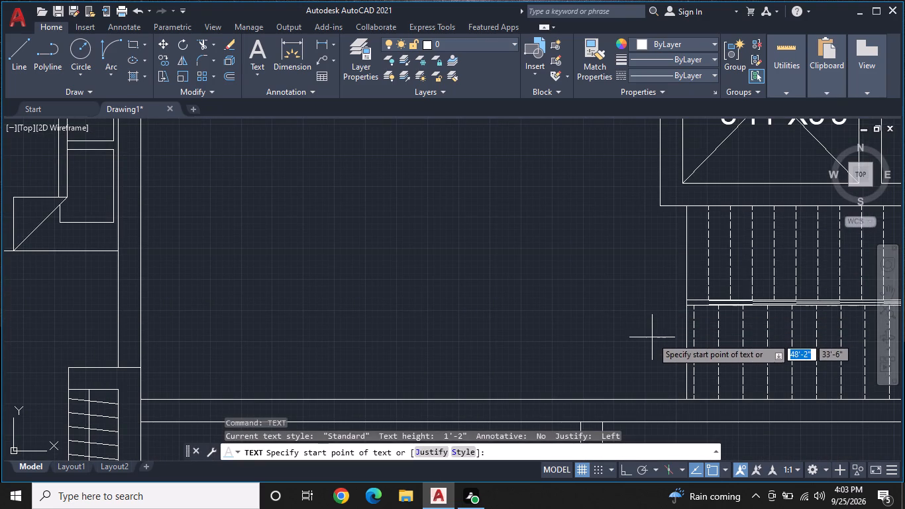
double_click(652, 340)
click(651, 356)
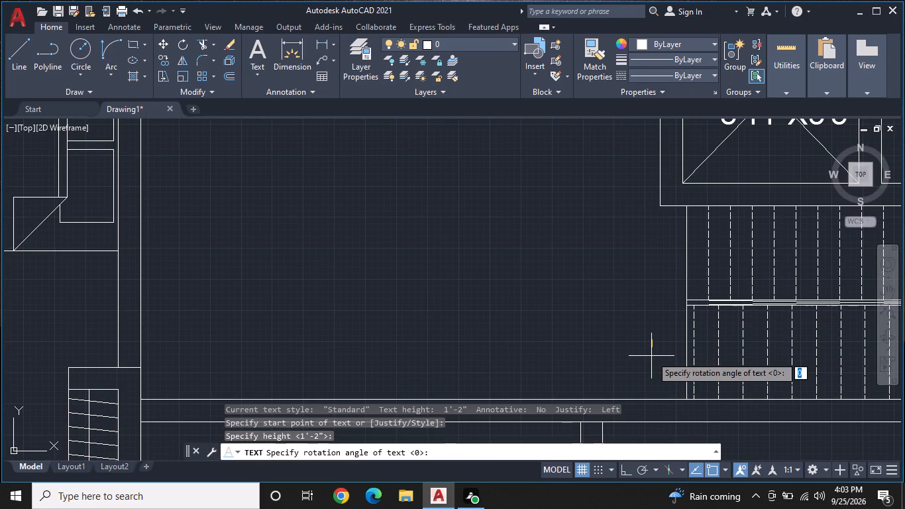
key(0)
key(Return)
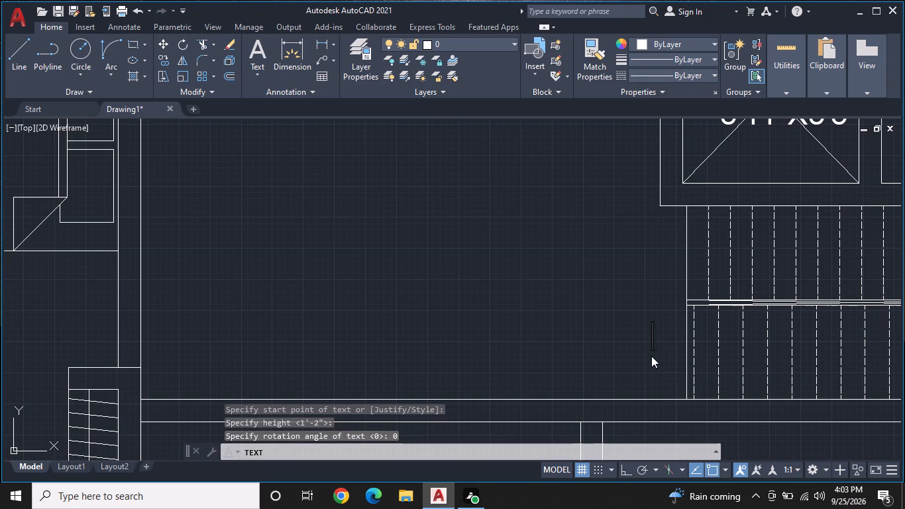
text(DN)
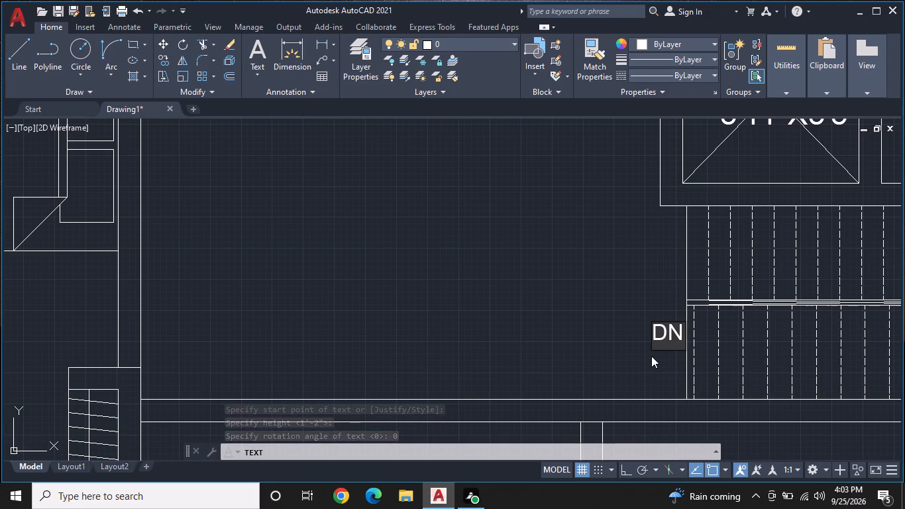
key(Return)
key(Escape)
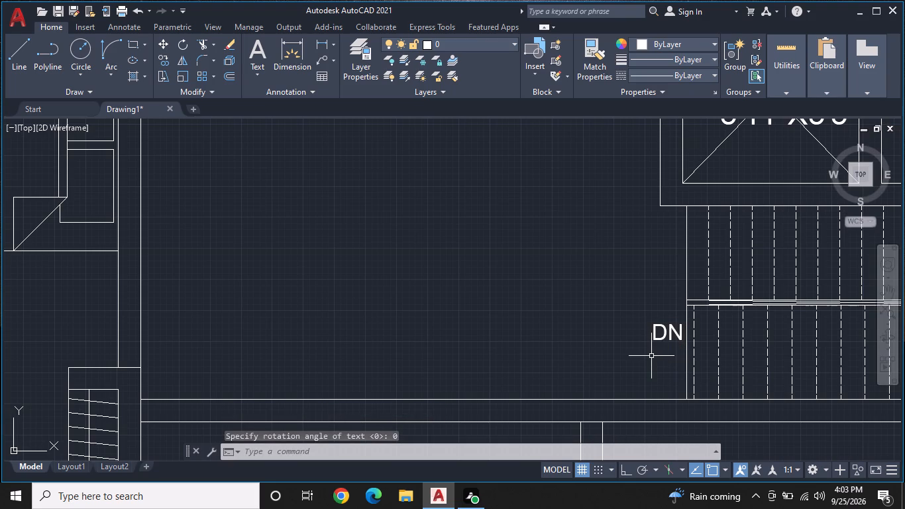
Copy the DN text straight up to just west of the staircase's upper flight.
click(677, 331)
right_click(673, 332)
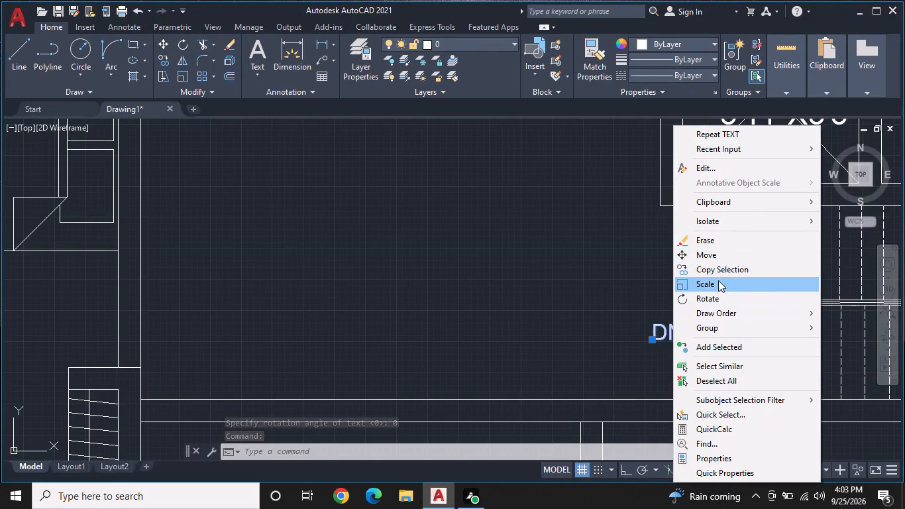
click(721, 269)
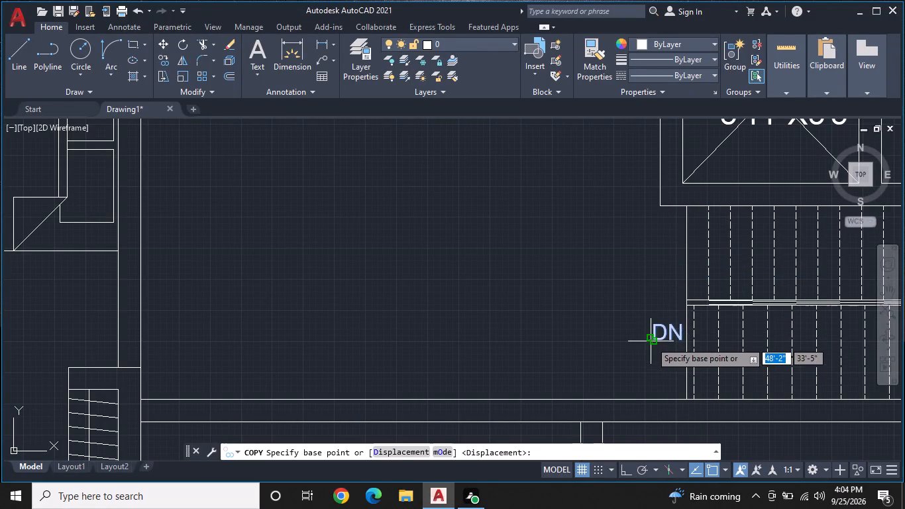
click(651, 341)
click(645, 272)
key(Escape)
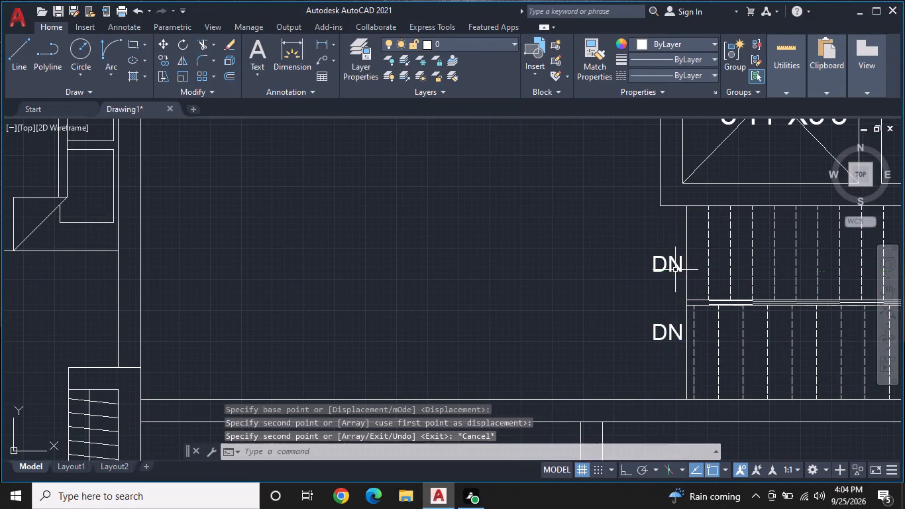
Replace the copied text beside the upper stair flight with UP and end the text editing.
double_click(663, 260)
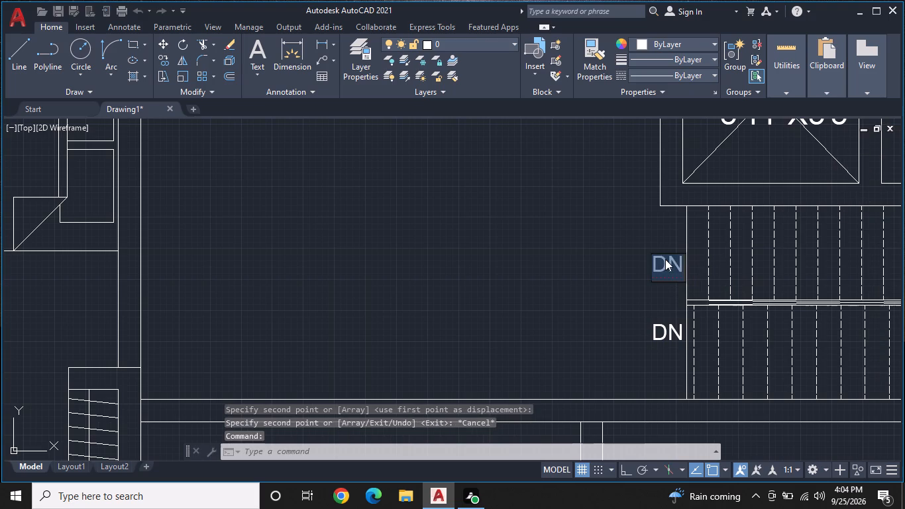
key(BackSpace)
text(UP)
key(Escape)
click(674, 260)
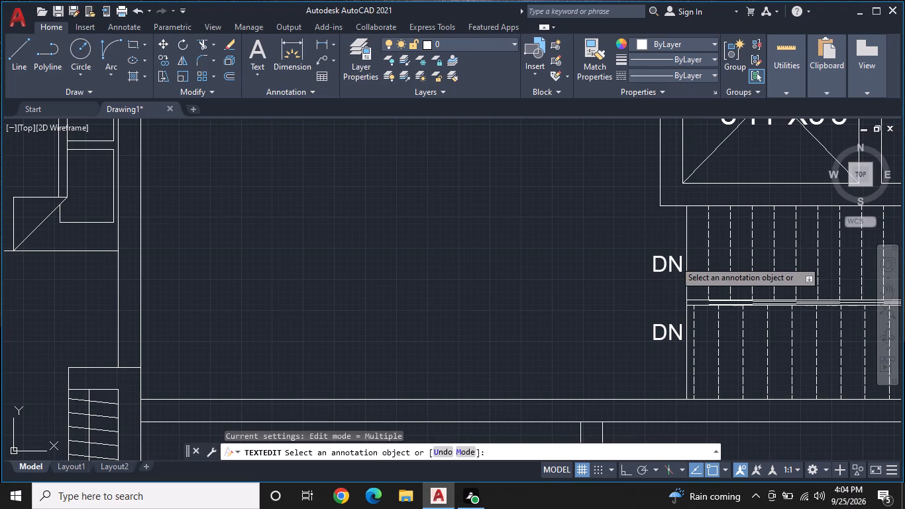
key(BackSpace)
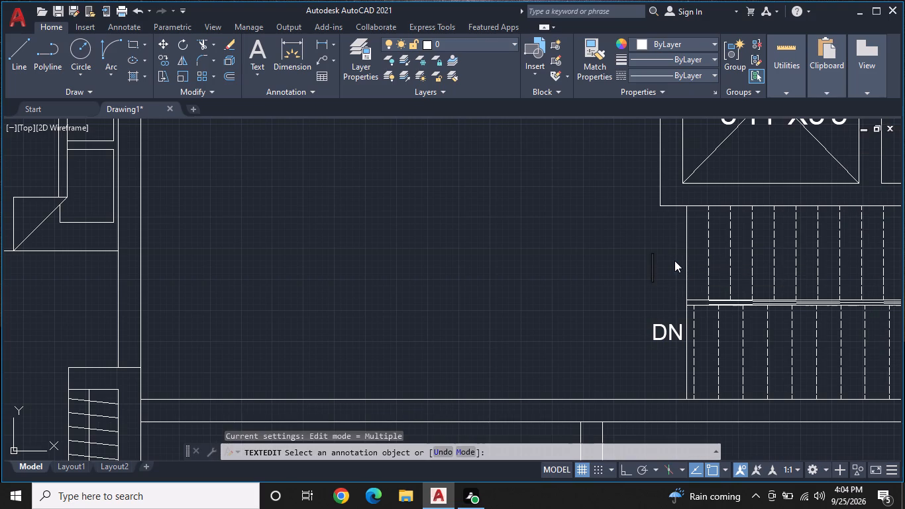
text(UP)
key(Return)
key(Escape)
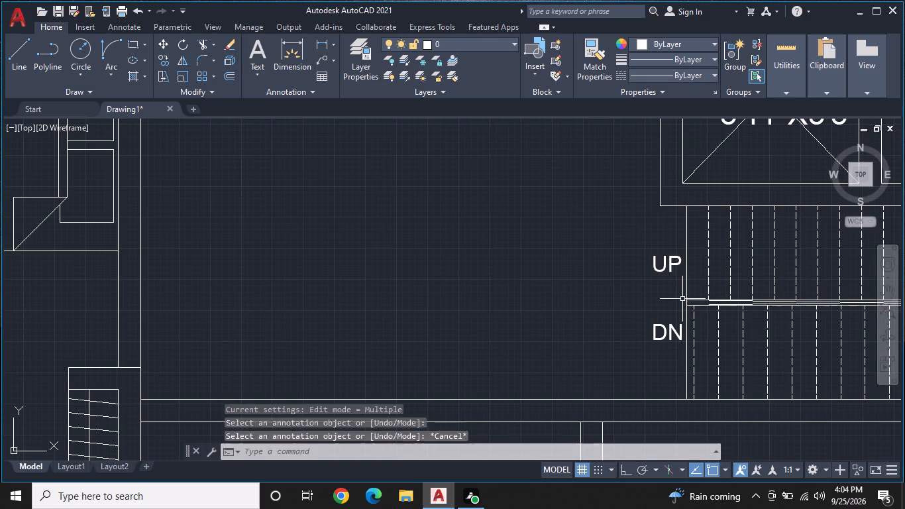
Examine the stair labels and the room labels across the southern part of the floor plan.
middle_drag(672, 300, 700, 296)
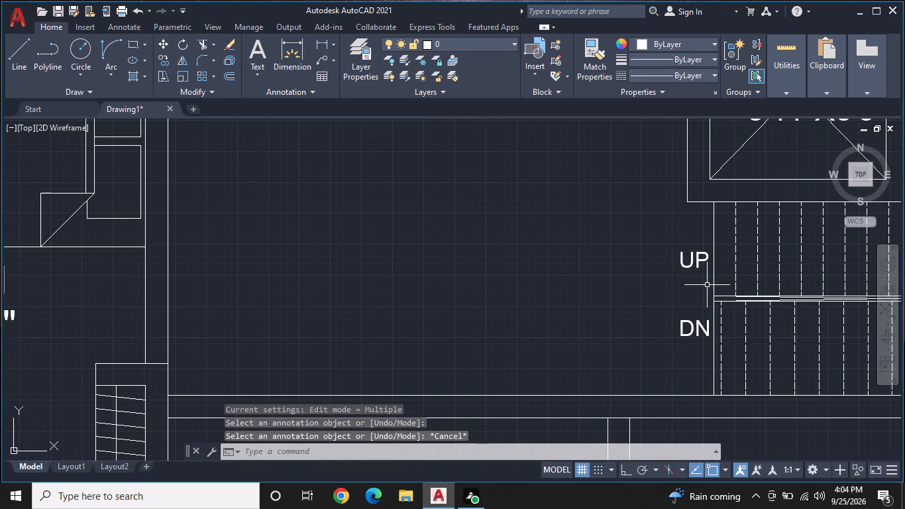
scroll(708, 282, down, 1)
scroll(700, 330, up, 1)
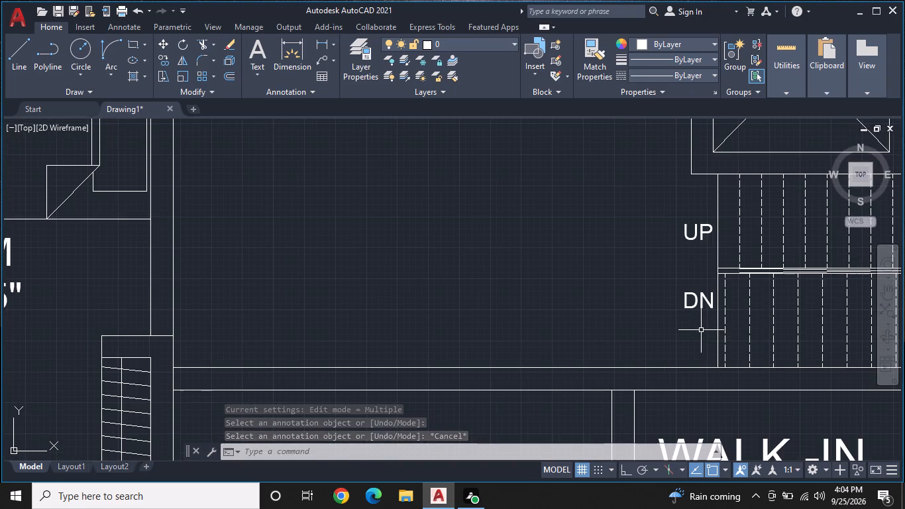
middle_drag(702, 329, 714, 262)
scroll(715, 261, down, 2)
middle_drag(723, 335, 747, 257)
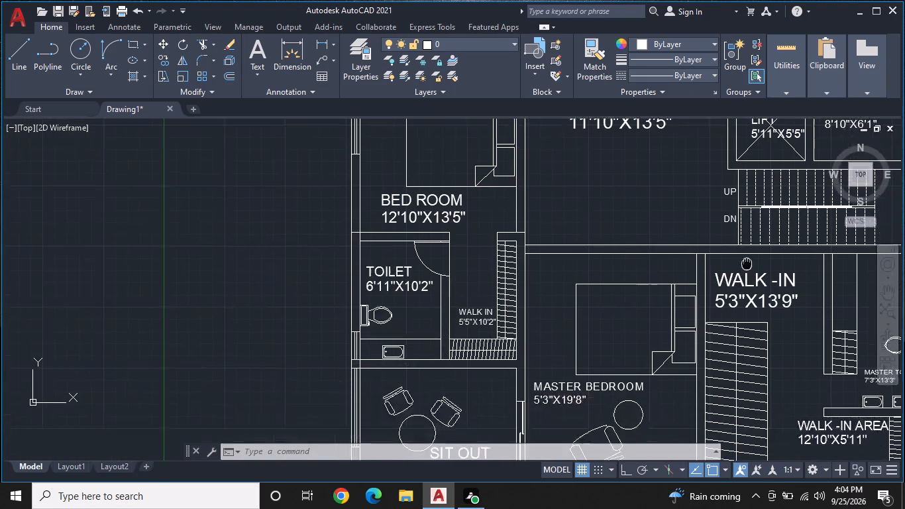
scroll(746, 251, down, 1)
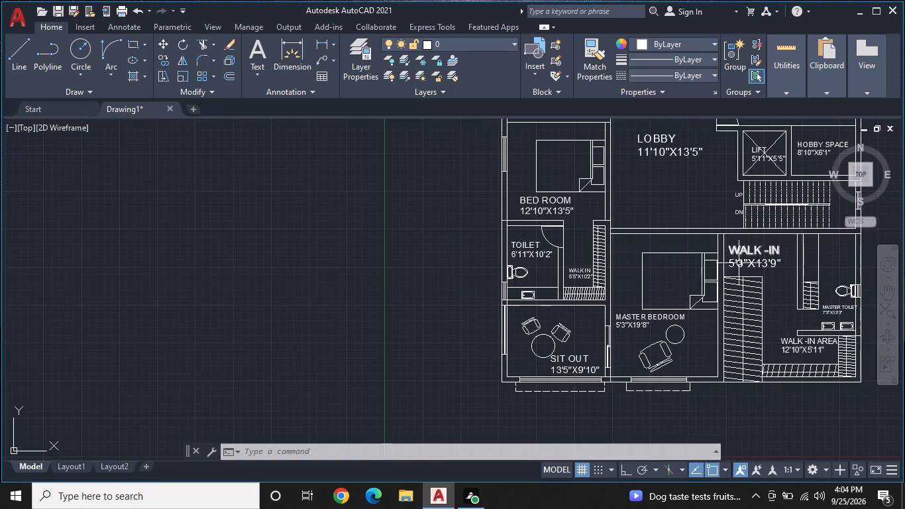
middle_drag(739, 264, 739, 253)
middle_drag(718, 297, 658, 318)
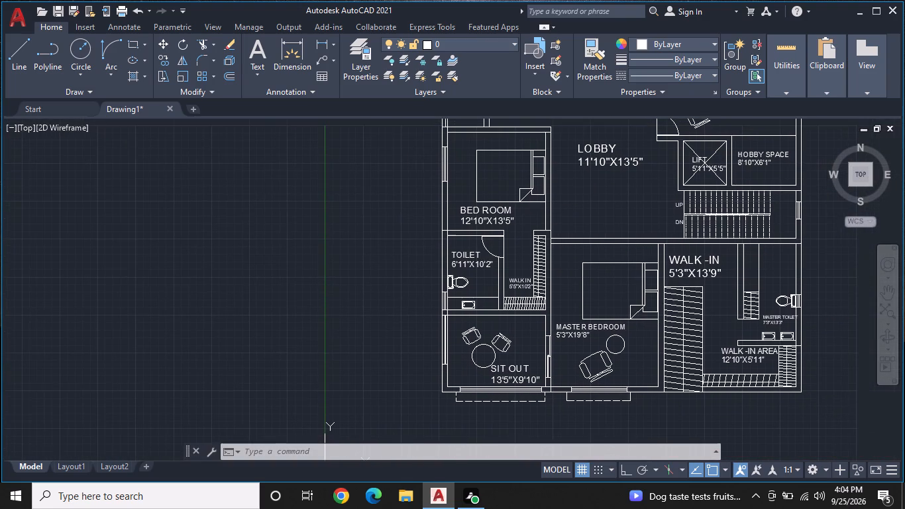
Save the floor plan drawing in the Documents folder under the file name SRI7.
scroll(647, 298, down, 1)
middle_drag(646, 254, 629, 298)
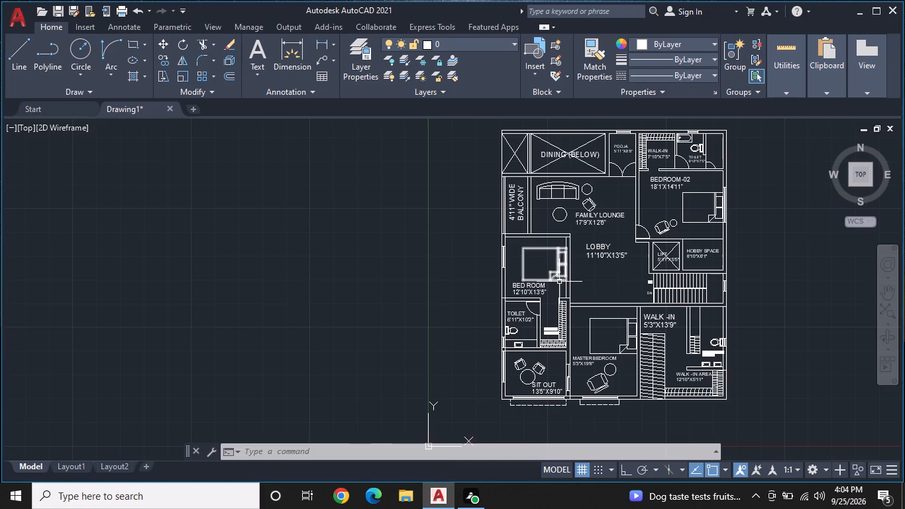
middle_drag(559, 282, 497, 283)
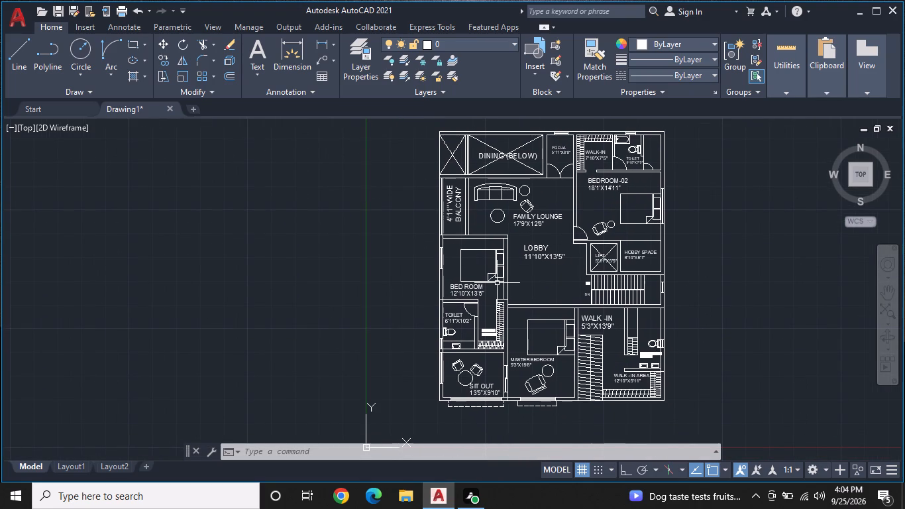
key(ctrl+s)
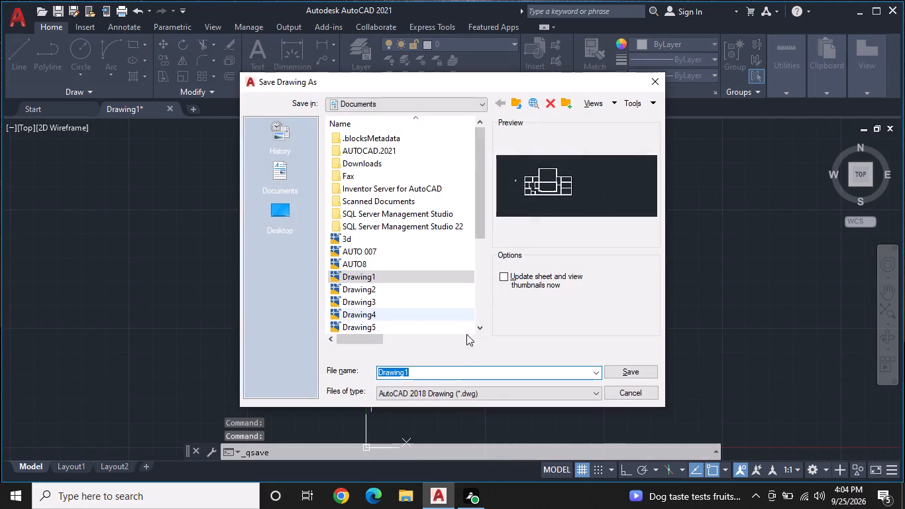
click(464, 372)
key(BackSpace)
key(BackSpace)
key(BackSpace)
key(BackSpace)
key(BackSpace)
key(BackSpace)
key(BackSpace)
key(BackSpace)
key(BackSpace)
key(BackSpace)
key(BackSpace)
key(BackSpace)
key(BackSpace)
key(BackSpace)
key(BackSpace)
key(BackSpace)
key(BackSpace)
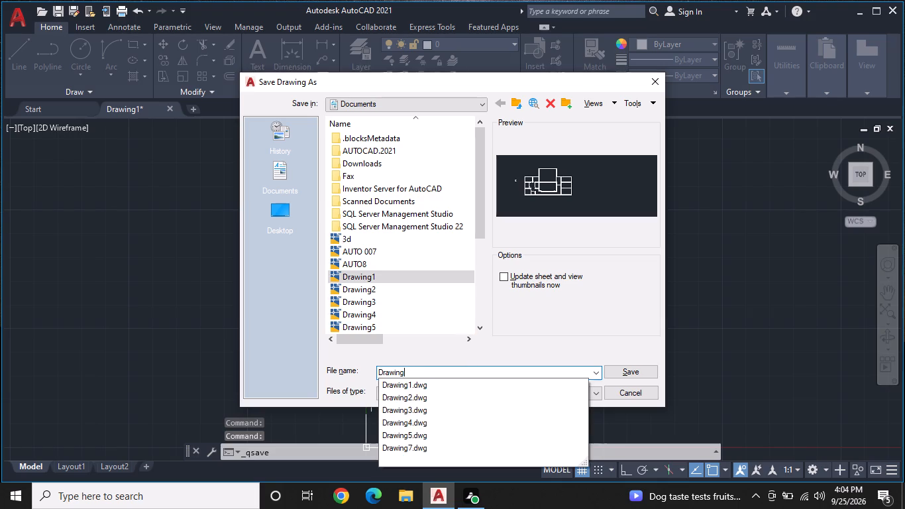
text(SRI)
key(1)
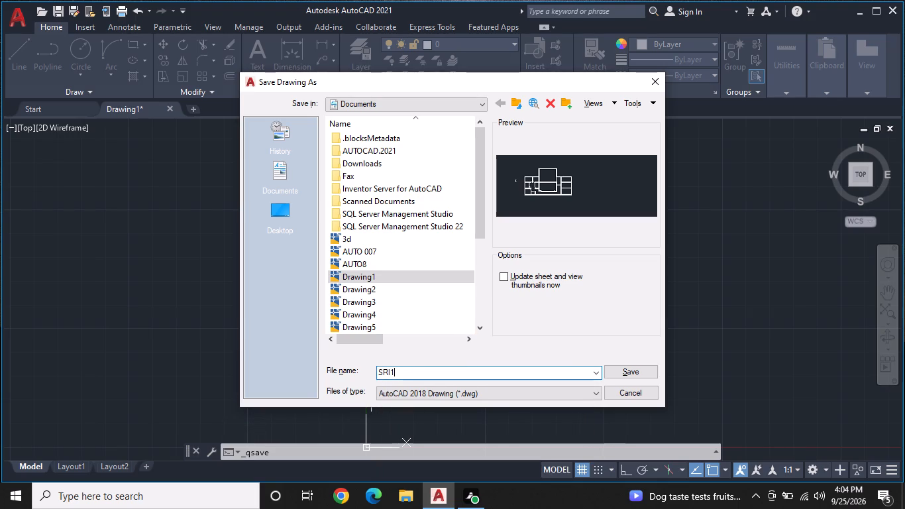
key(BackSpace)
key(7)
click(644, 369)
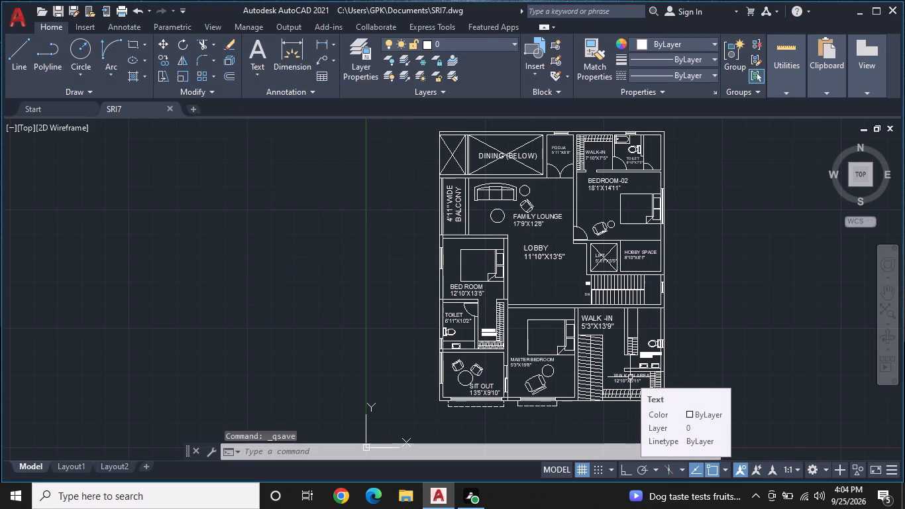
Set up a plot with the DWG To PDF.pc3 plotter and a window area enclosing the whole floor plan.
key(ctrl+p)
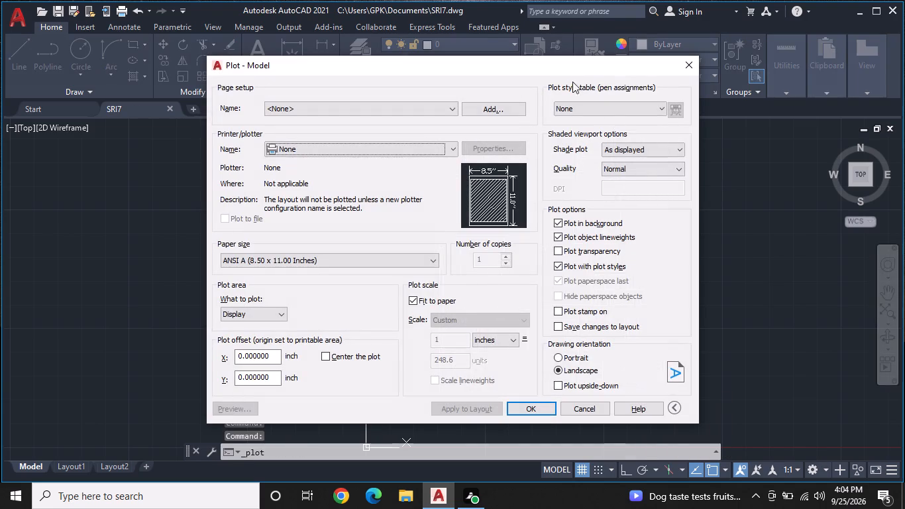
click(447, 145)
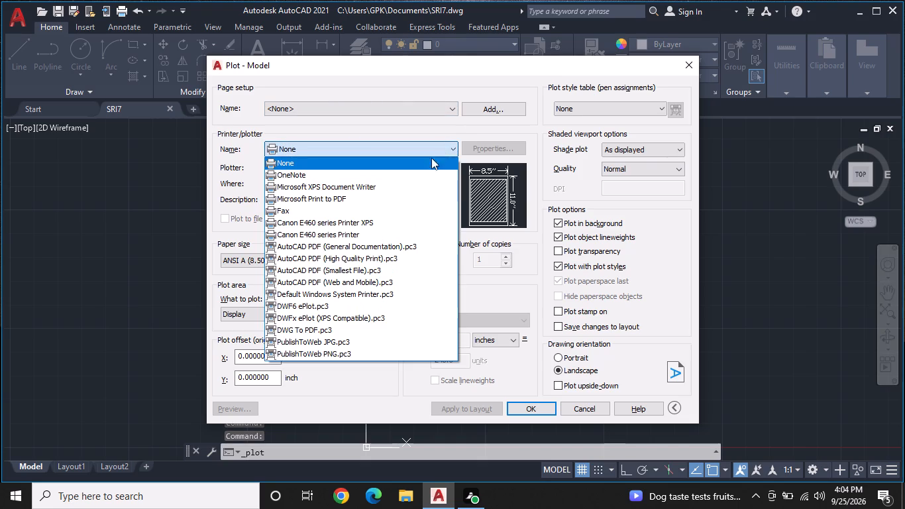
click(314, 332)
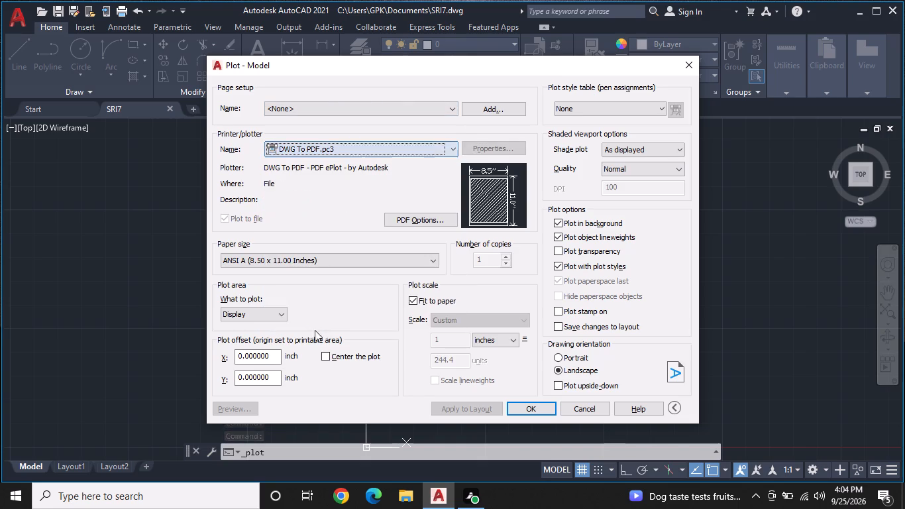
click(279, 315)
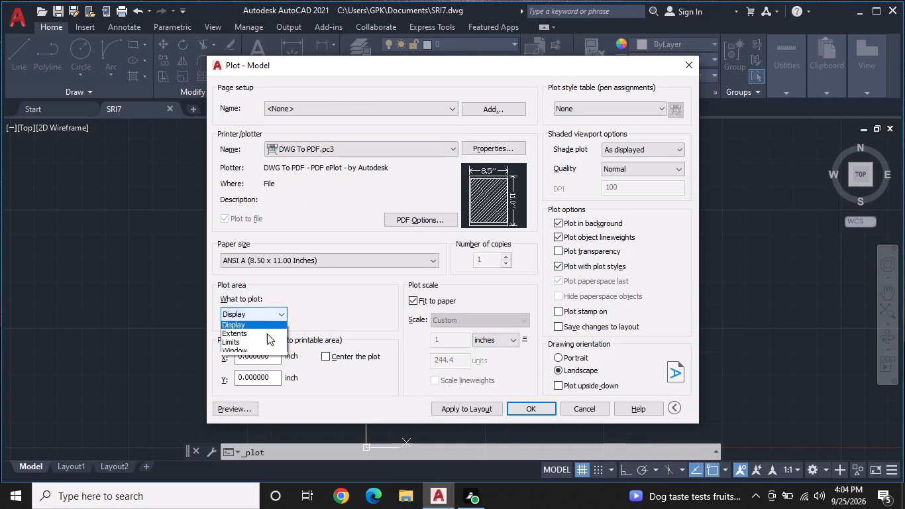
click(258, 354)
scroll(532, 233, down, 1)
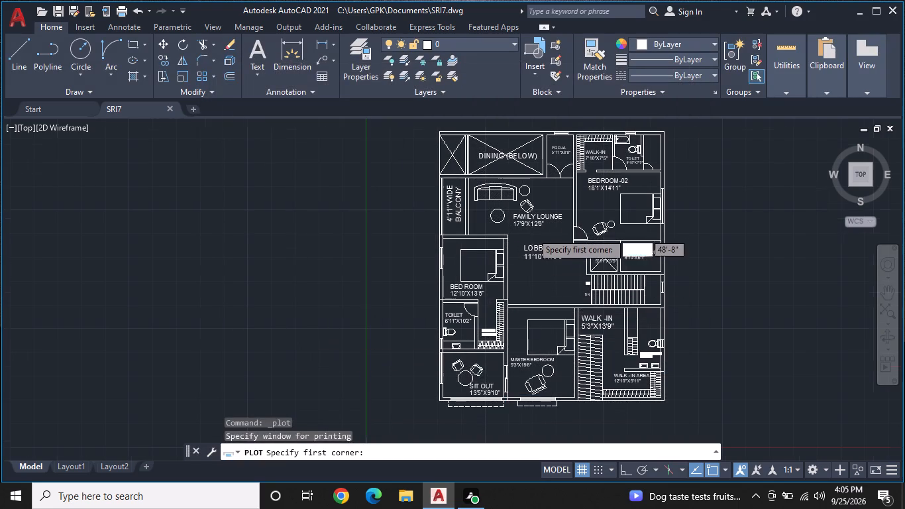
click(466, 166)
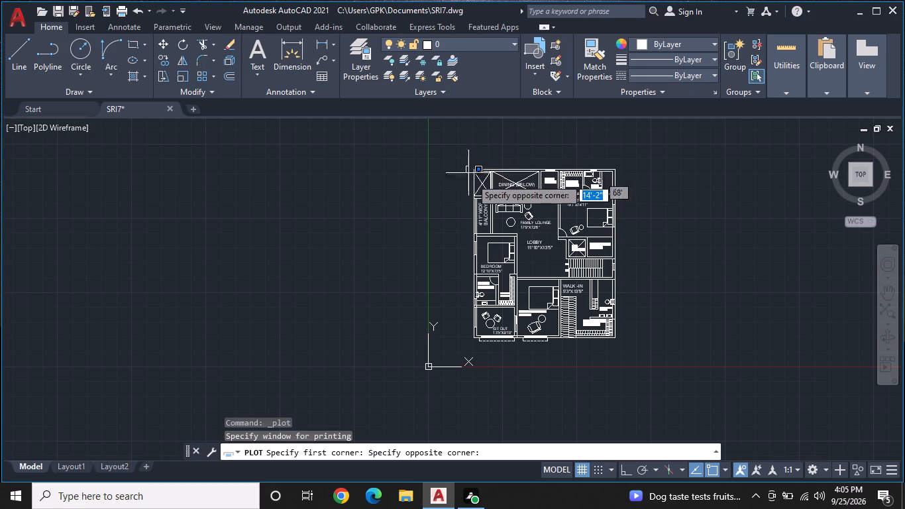
click(620, 347)
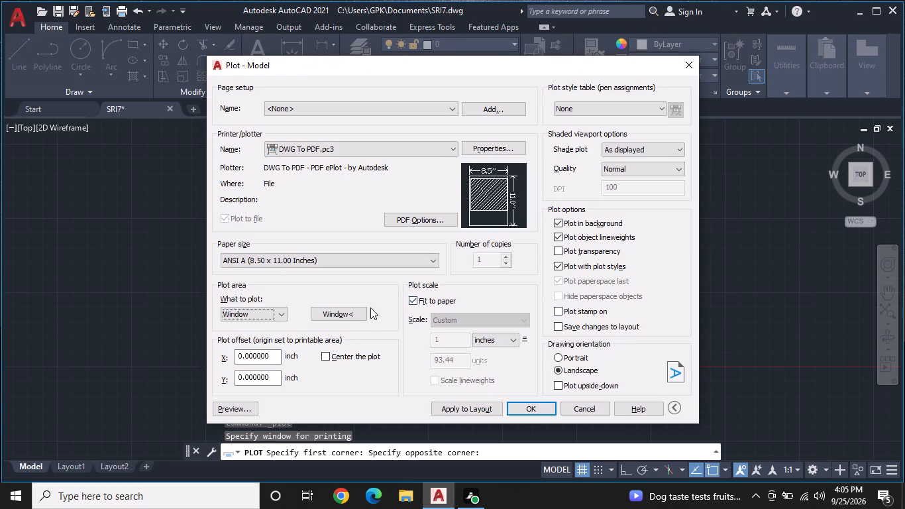
Center the plot, set the paper size to ISO expand A4 (297.00 x 210.00 MM) and apply the settings to the layout.
click(324, 354)
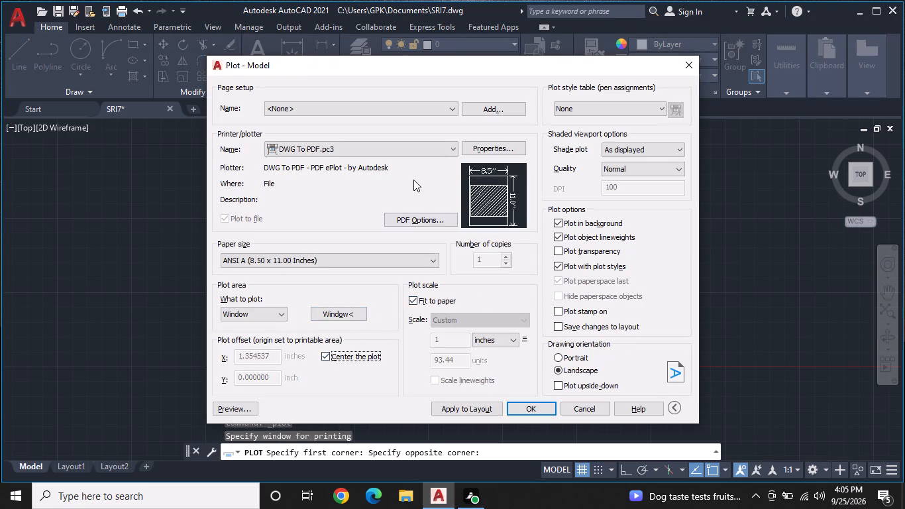
click(406, 257)
scroll(365, 144, up, 1)
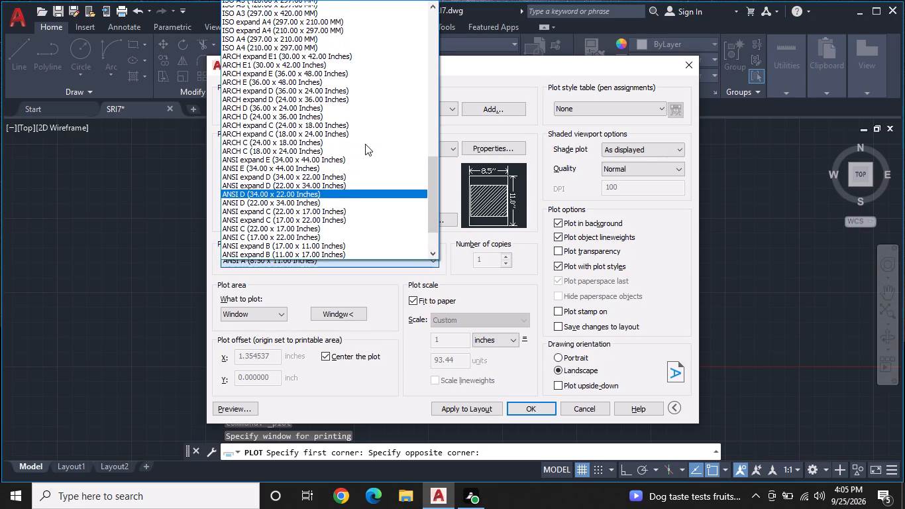
scroll(365, 144, up, 2)
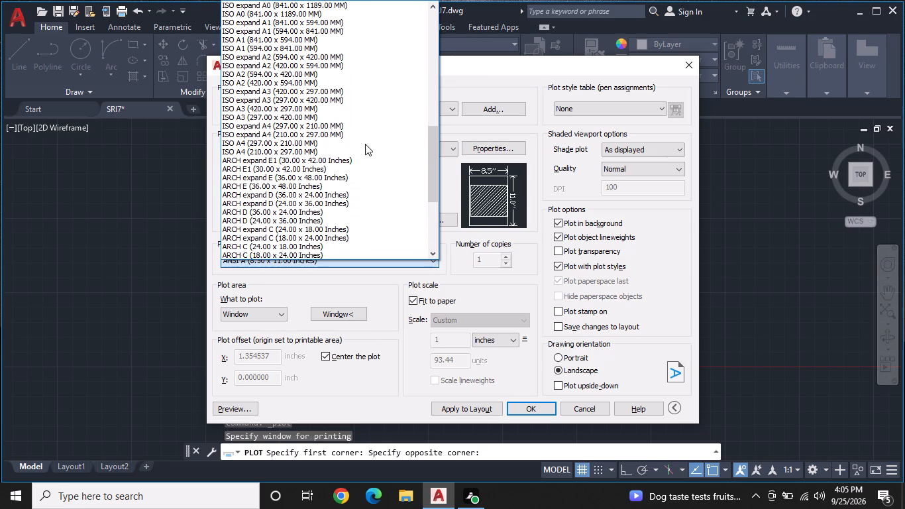
click(334, 123)
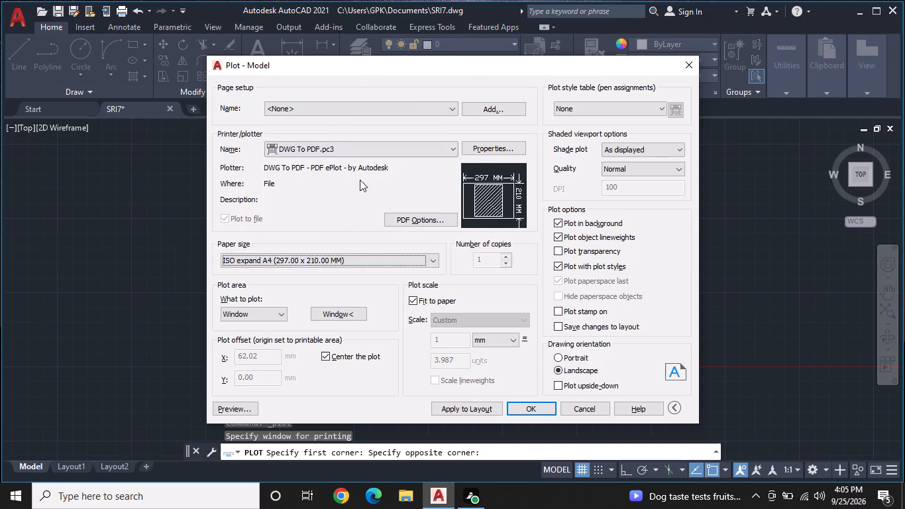
click(479, 413)
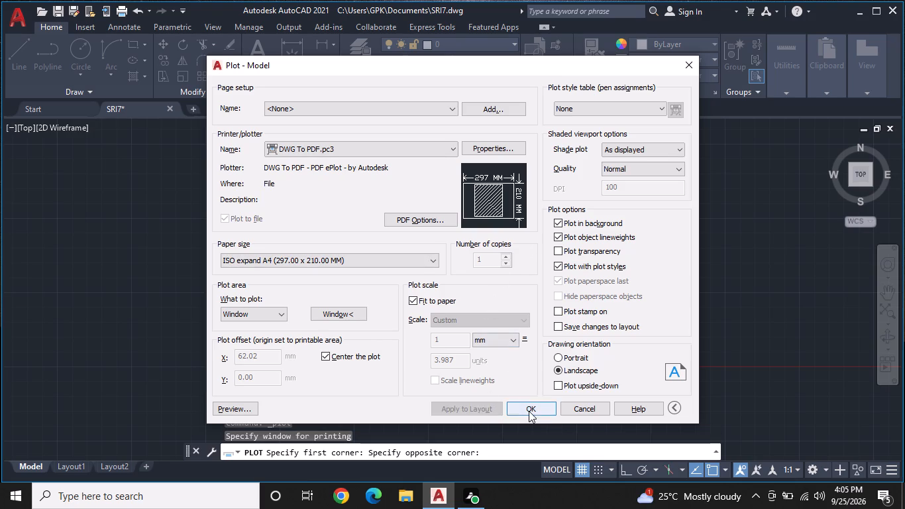
Preview the plot of the floor plan on the sheet, then return to the plot settings.
click(238, 410)
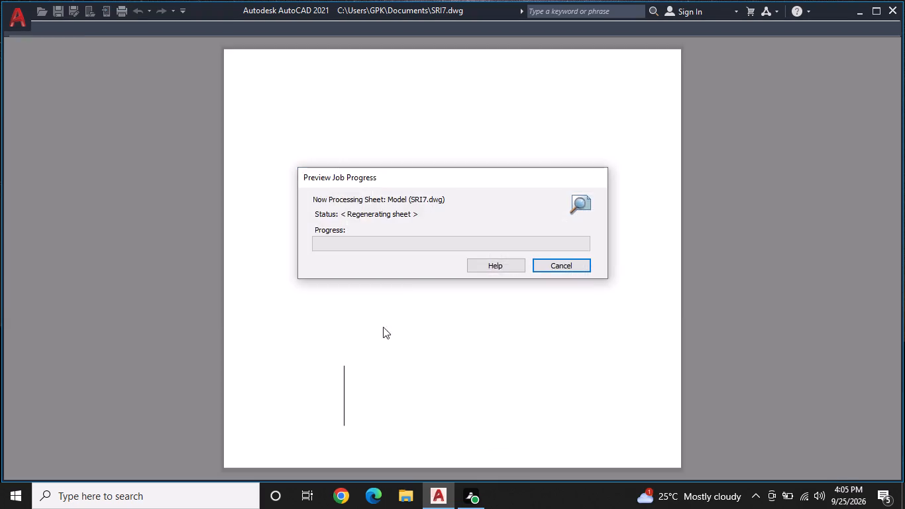
scroll(430, 285, up, 2)
scroll(430, 284, down, 3)
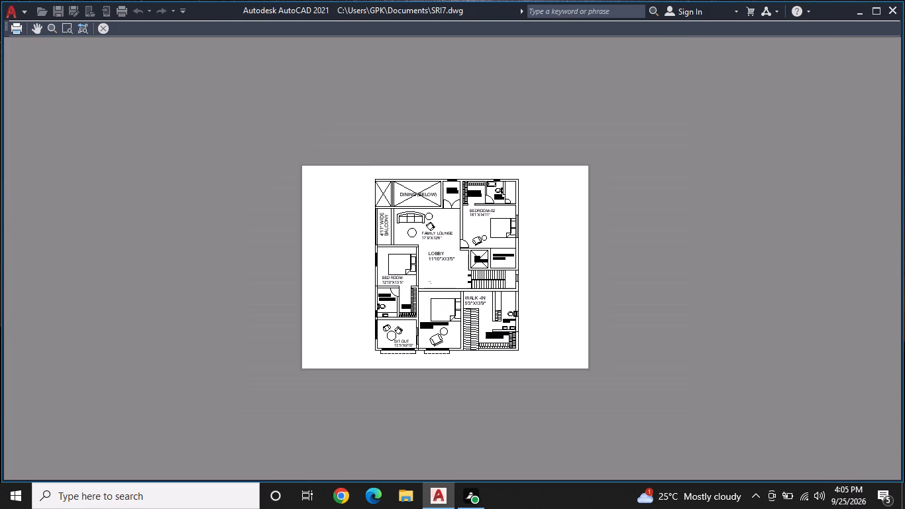
click(103, 30)
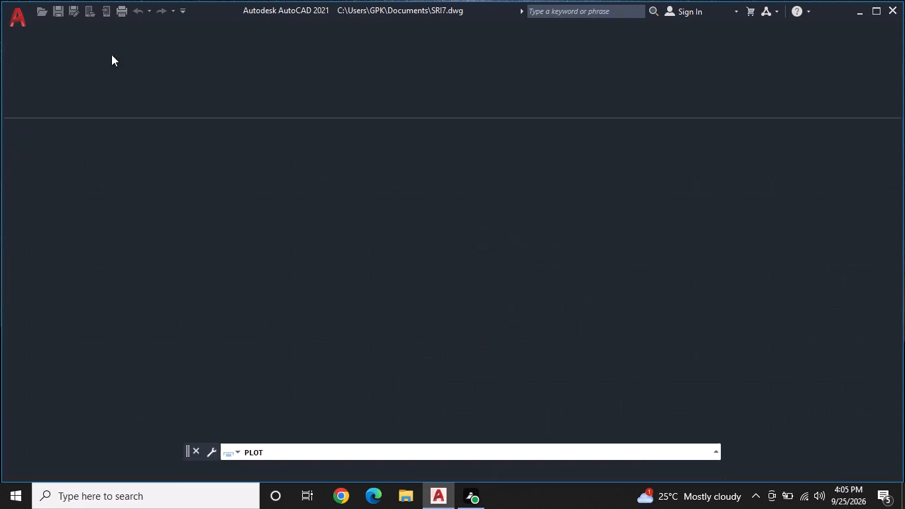
scroll(516, 340, up, 1)
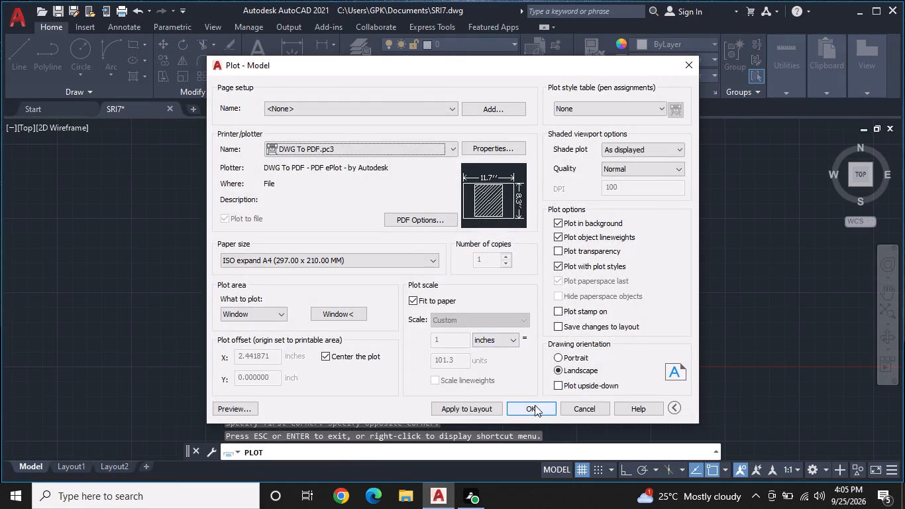
Plot the floor plan to a PDF named SRI7-Model.pdf in the Documents folder and dismiss the background job notice.
click(534, 405)
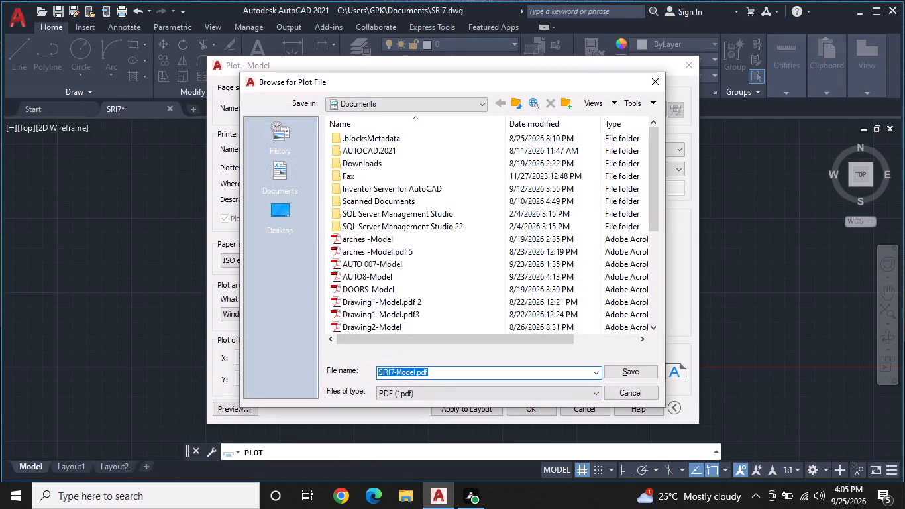
click(633, 376)
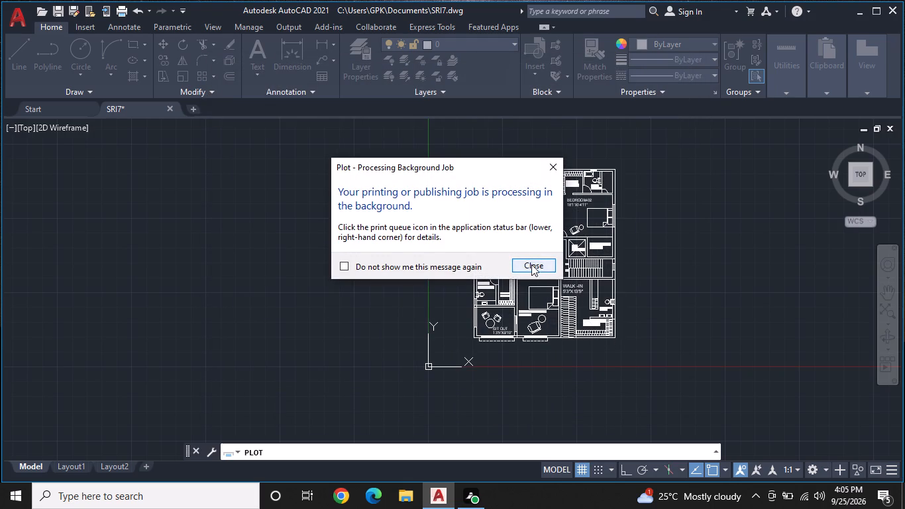
click(547, 162)
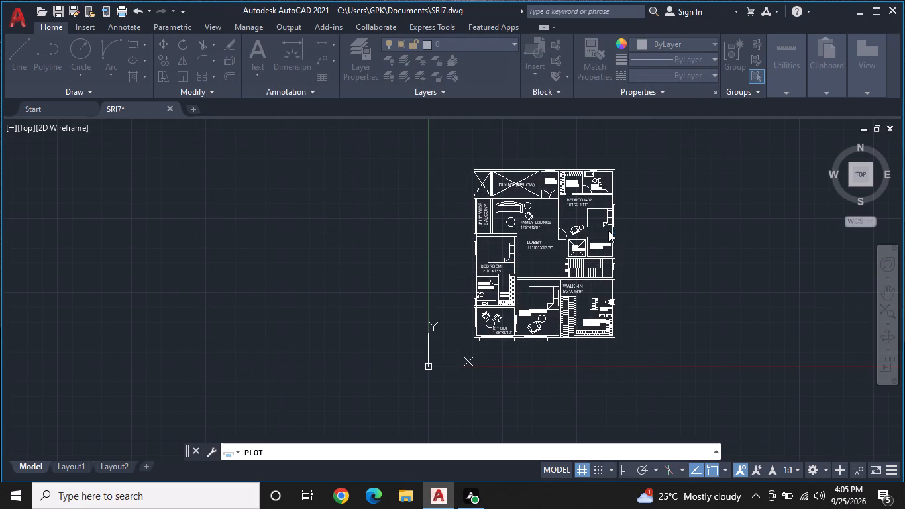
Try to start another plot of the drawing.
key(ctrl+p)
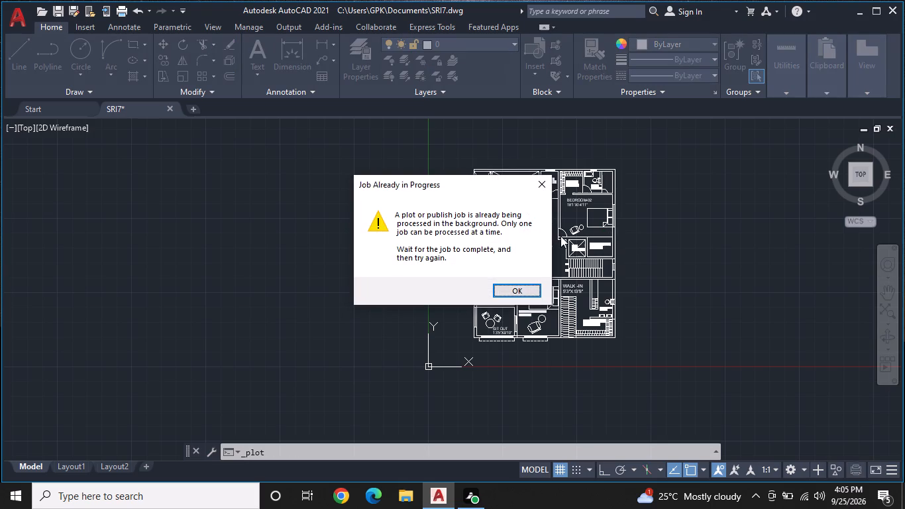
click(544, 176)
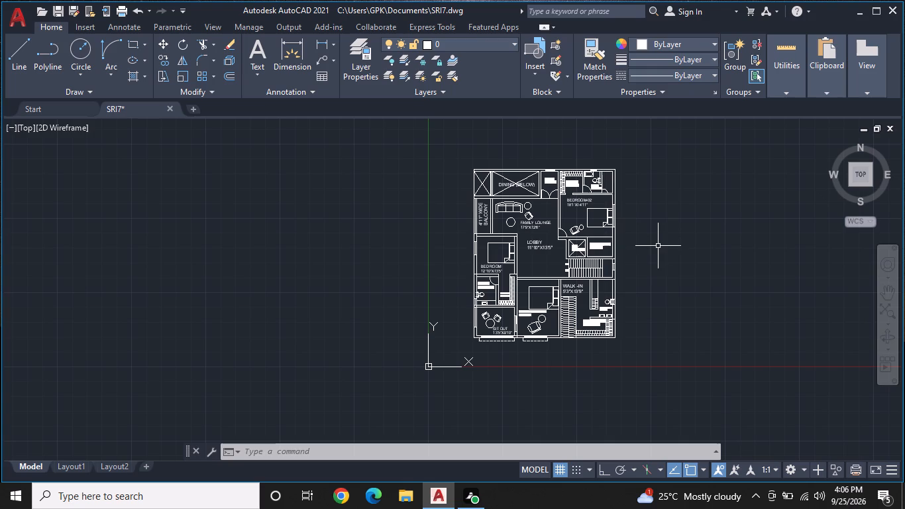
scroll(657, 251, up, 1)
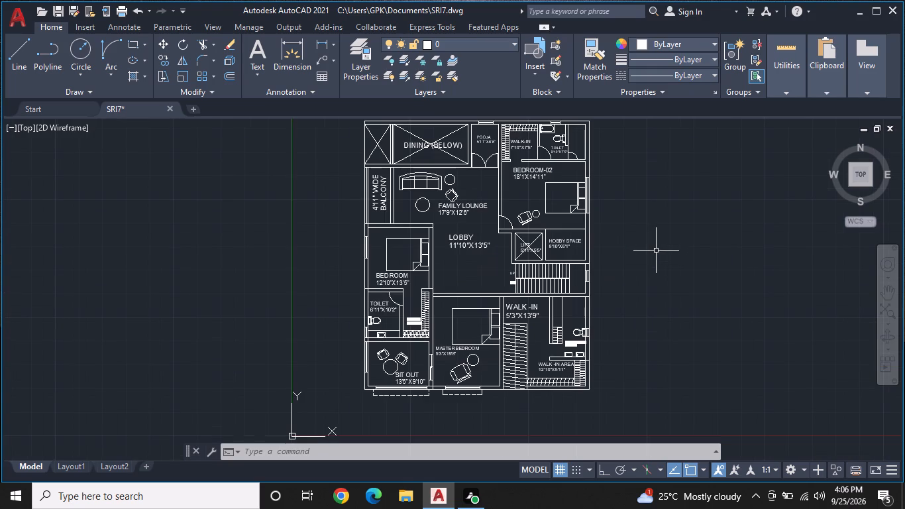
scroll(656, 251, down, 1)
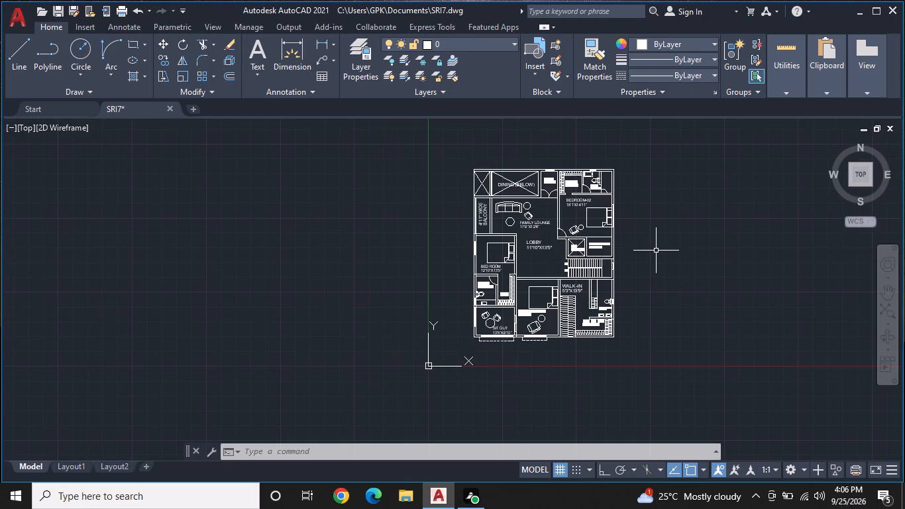